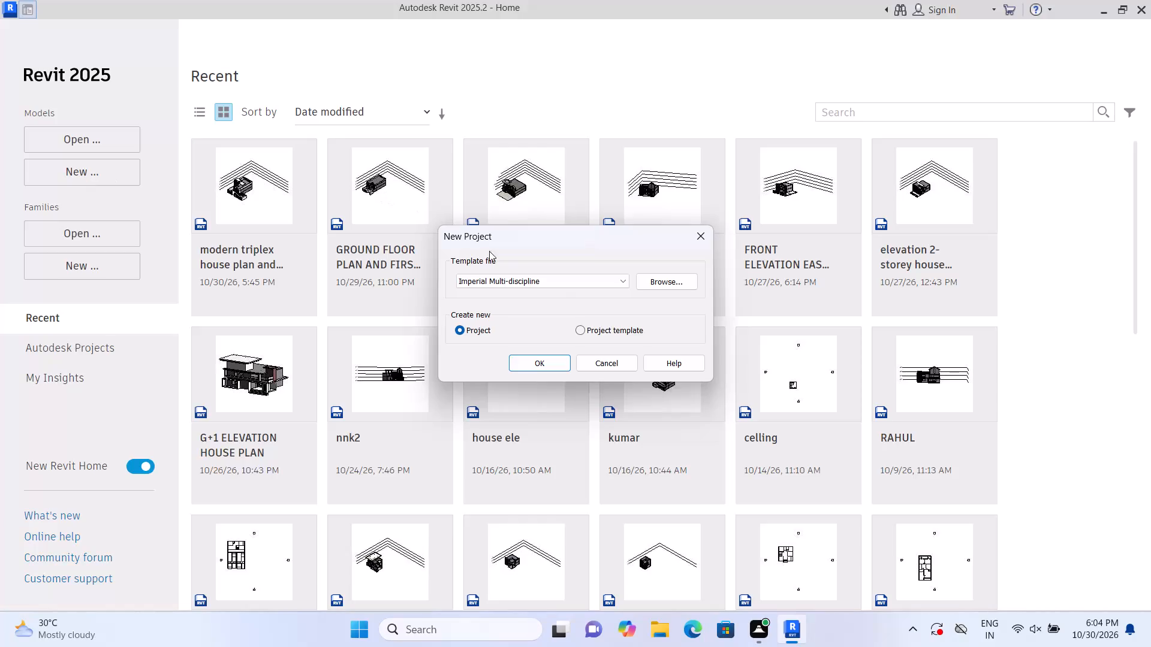
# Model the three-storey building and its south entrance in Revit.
# Create a new project using the default.rte template from the English-Imperial folder.
pyautogui.click(655, 277)
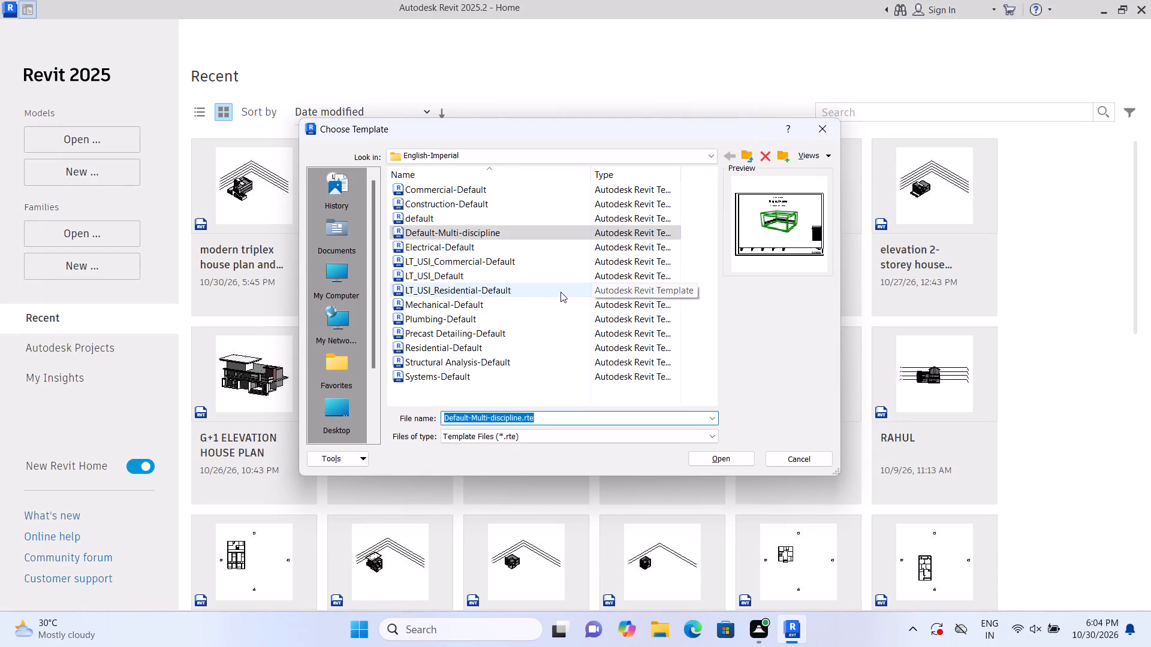
pyautogui.click(533, 223)
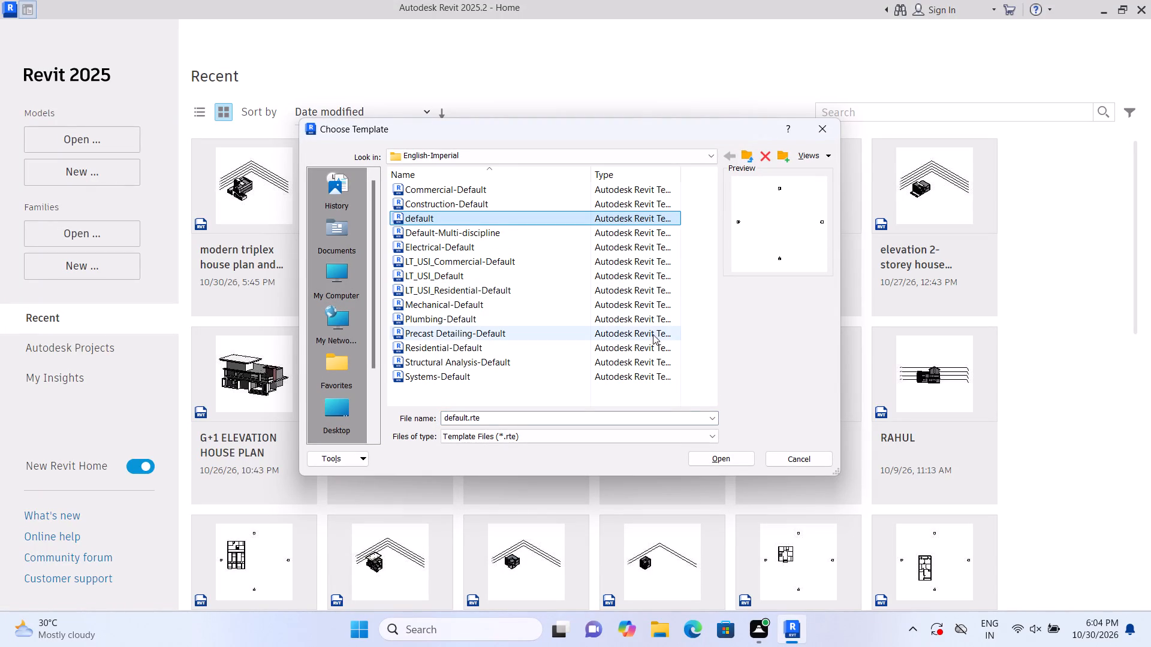
pyautogui.click(730, 462)
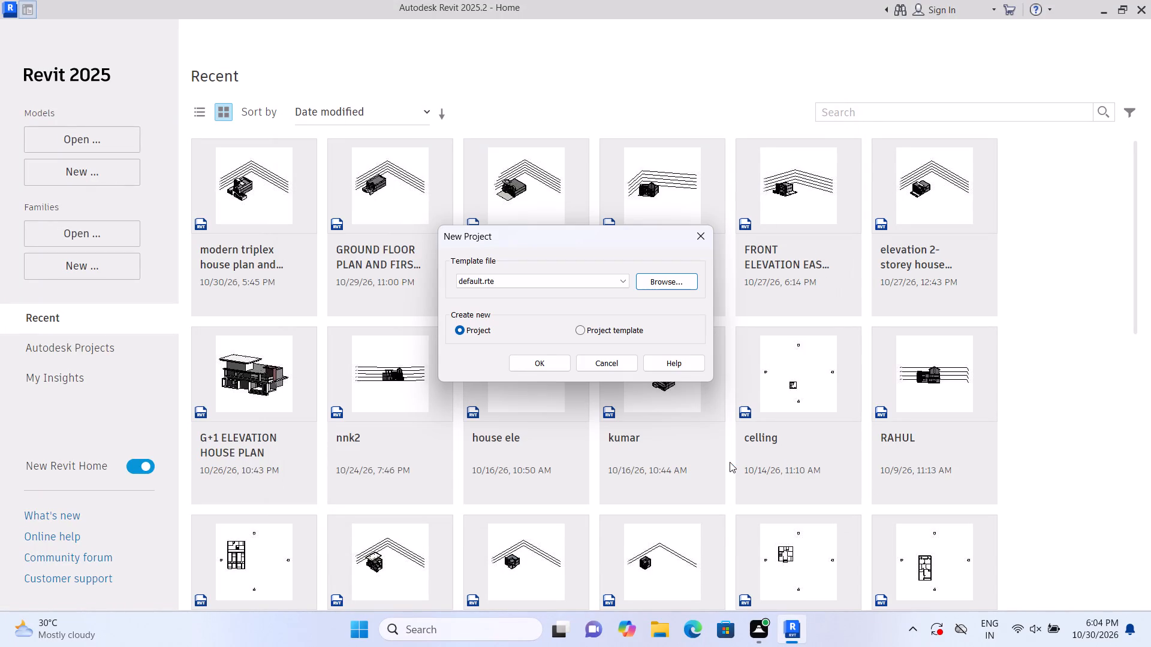
pyautogui.click(535, 359)
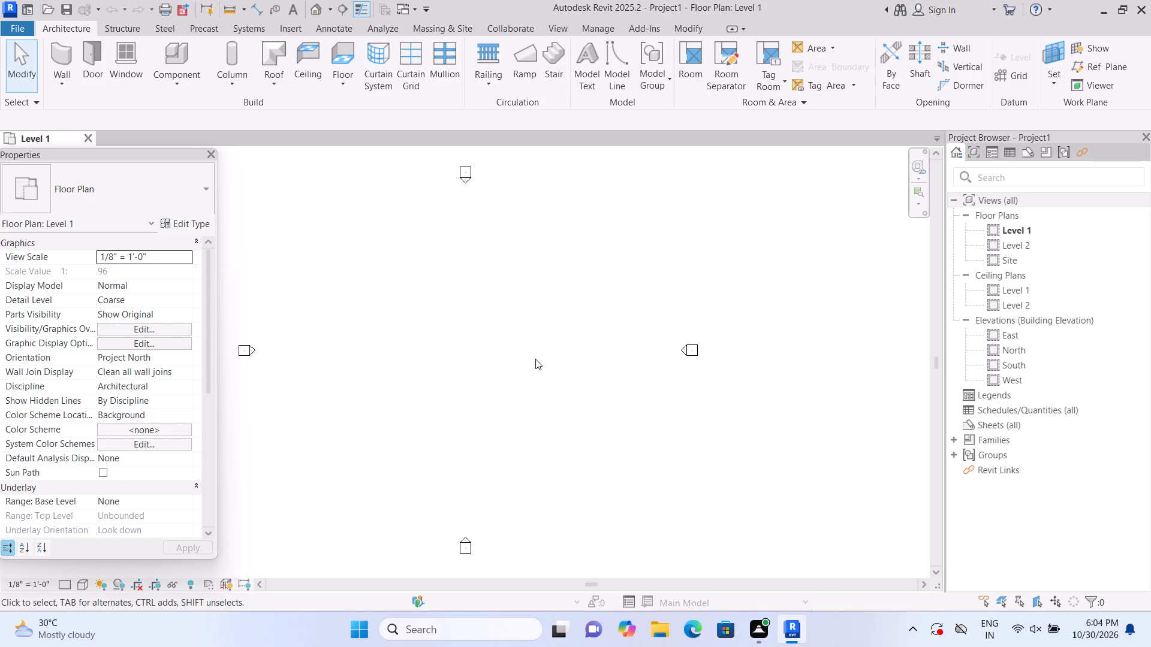
# Start the Wall command and duplicate the Generic - 8" basic wall type under the name 9".
pyautogui.click(50, 44)
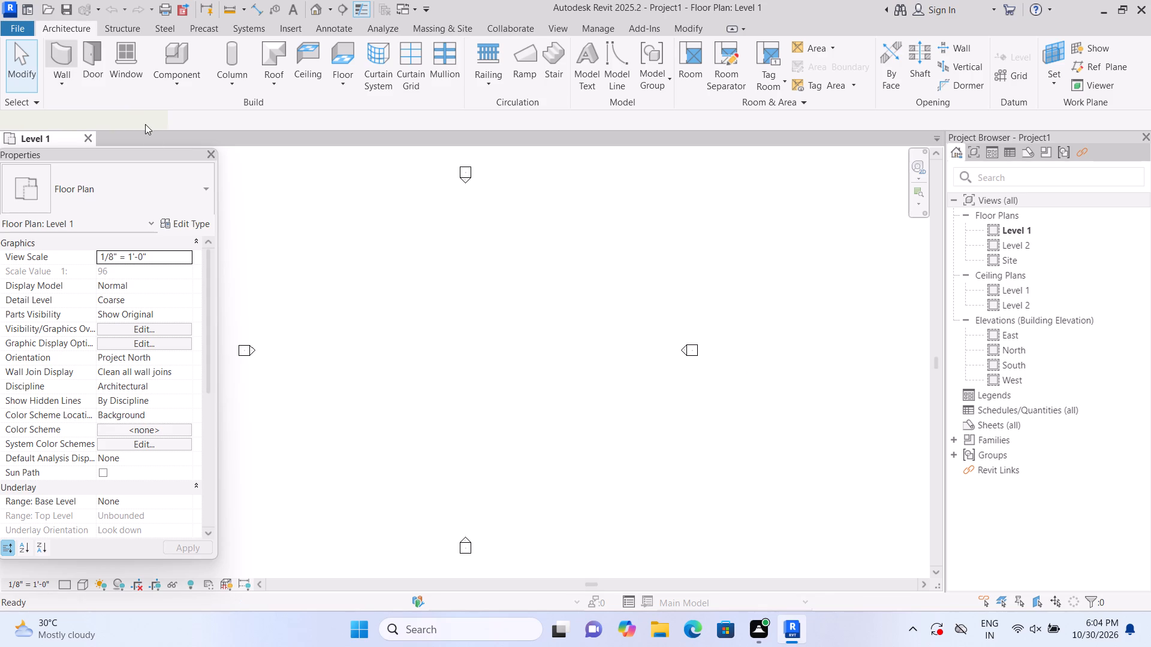
pyautogui.click(183, 225)
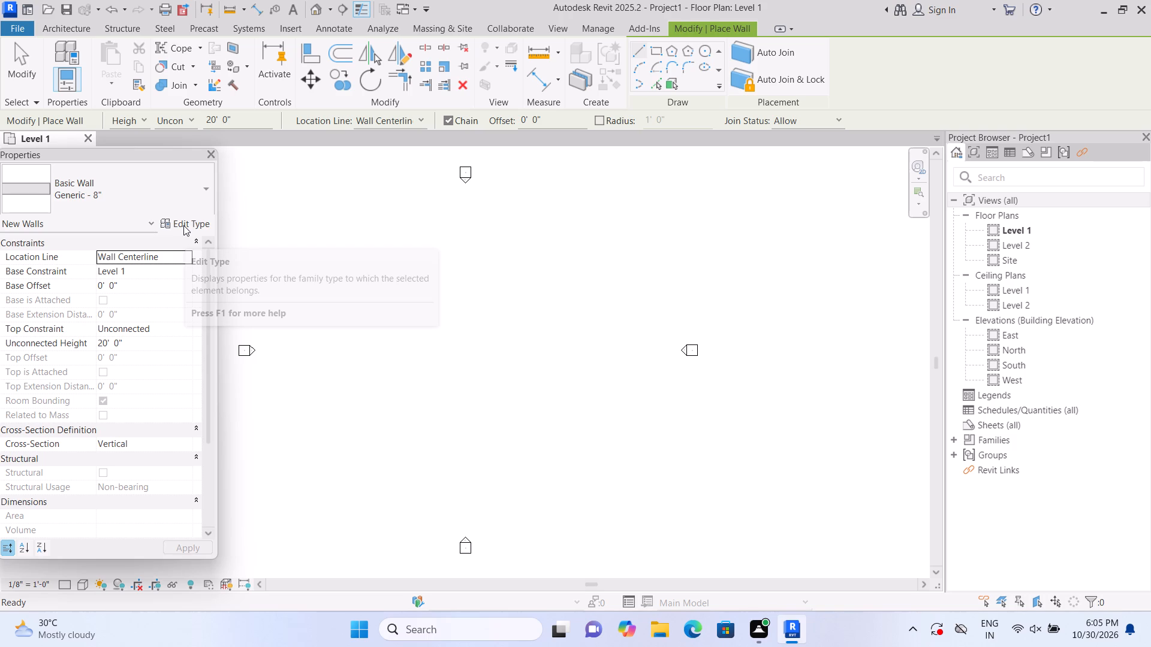
pyautogui.click(818, 118)
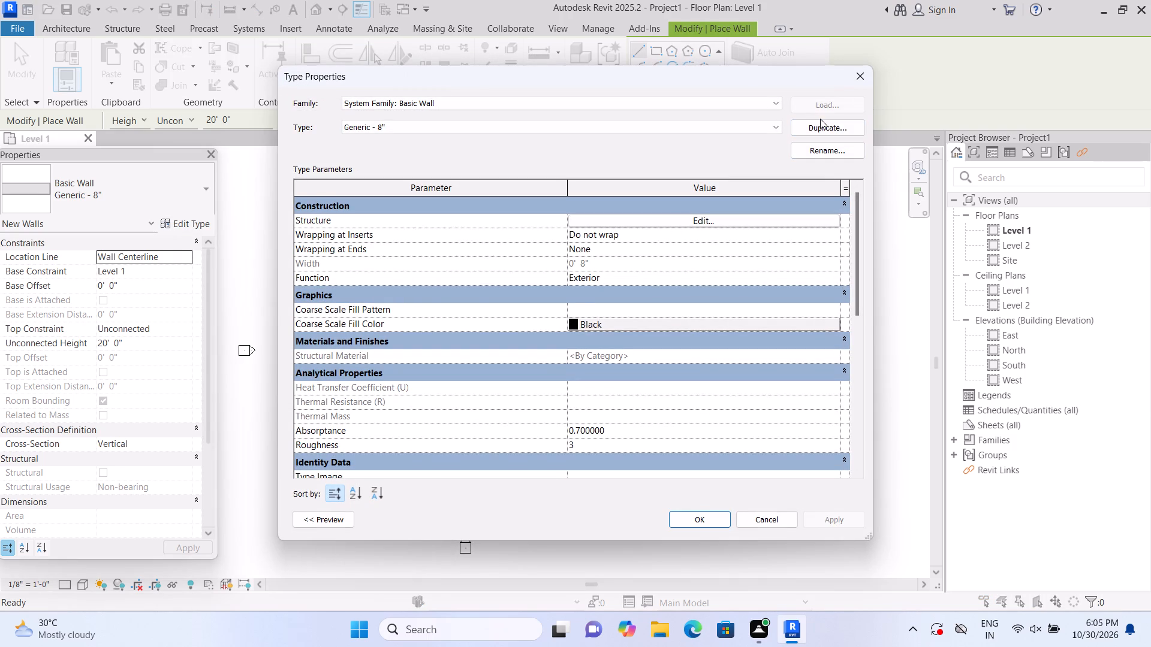
pyautogui.click(821, 121)
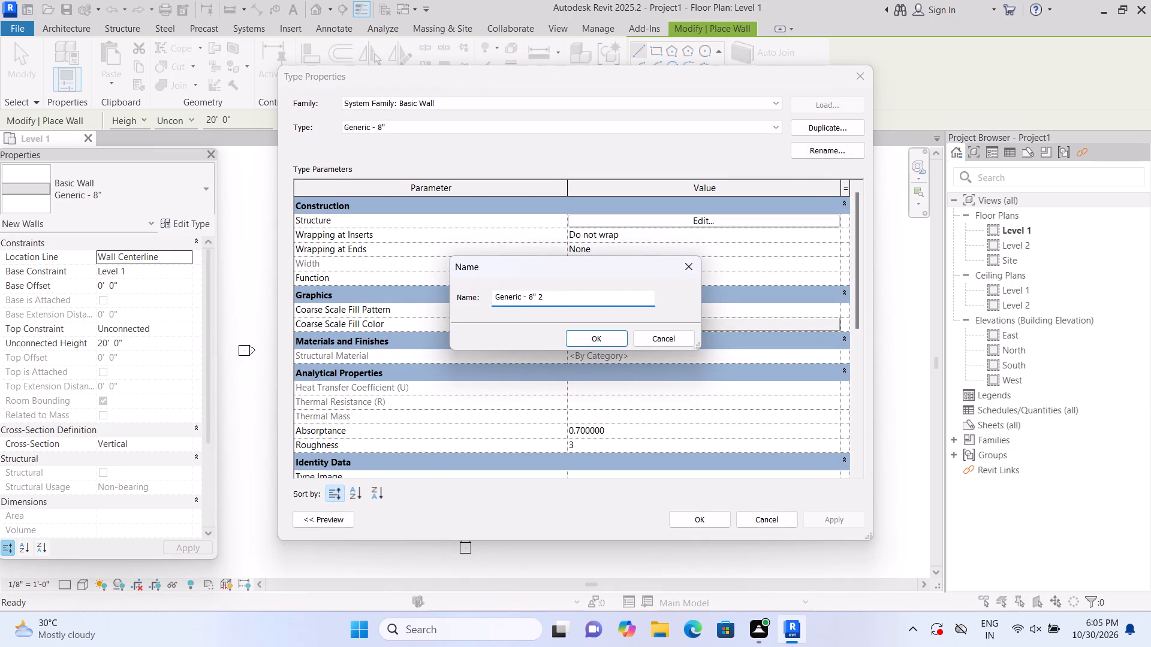
pyautogui.click(608, 300)
pyautogui.press('BackSpace')
pyautogui.press('BackSpace')
pyautogui.press('BackSpace')
pyautogui.press('BackSpace')
pyautogui.press('BackSpace')
pyautogui.press('BackSpace')
pyautogui.press('BackSpace')
pyautogui.press('BackSpace')
pyautogui.press('BackSpace')
pyautogui.press('BackSpace')
pyautogui.press('BackSpace')
pyautogui.press('BackSpace')
pyautogui.press('BackSpace')
pyautogui.press('BackSpace')
pyautogui.press('BackSpace')
pyautogui.press('BackSpace')
pyautogui.press('BackSpace')
pyautogui.press('BackSpace')
pyautogui.press('BackSpace')
pyautogui.press('BackSpace')
pyautogui.press('9')
pyautogui.hotkey('shift', '"')
pyautogui.click(589, 343)
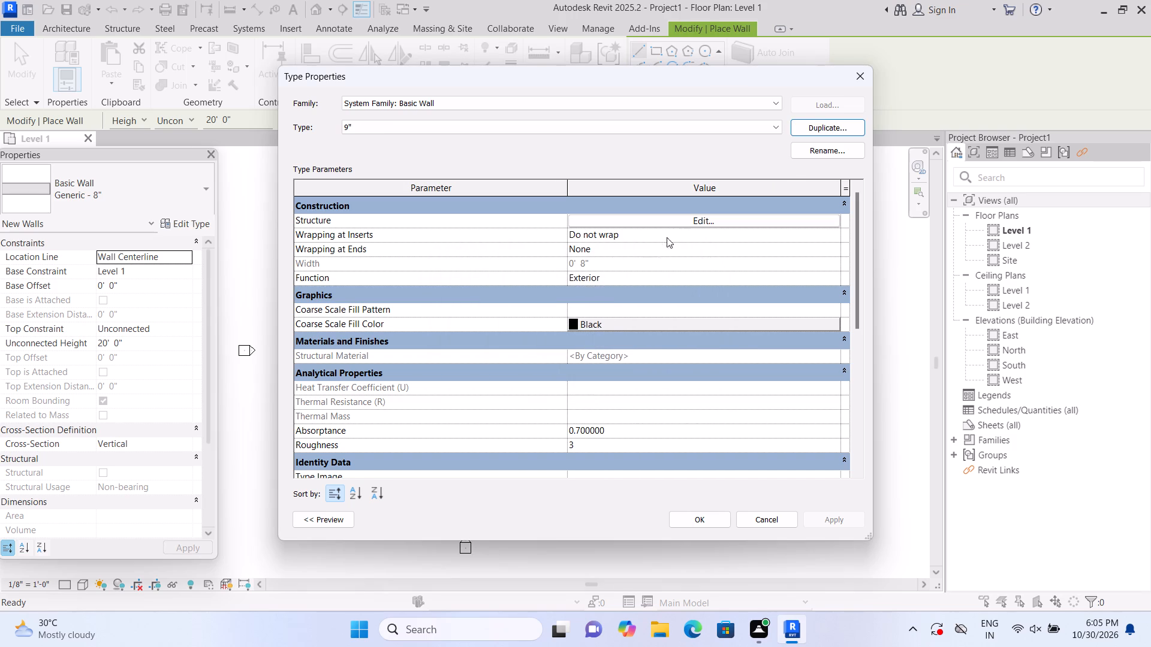
# Set the structure layer thickness of the 9" wall type to 9" and accept the type properties.
pyautogui.click(695, 219)
pyautogui.click(607, 213)
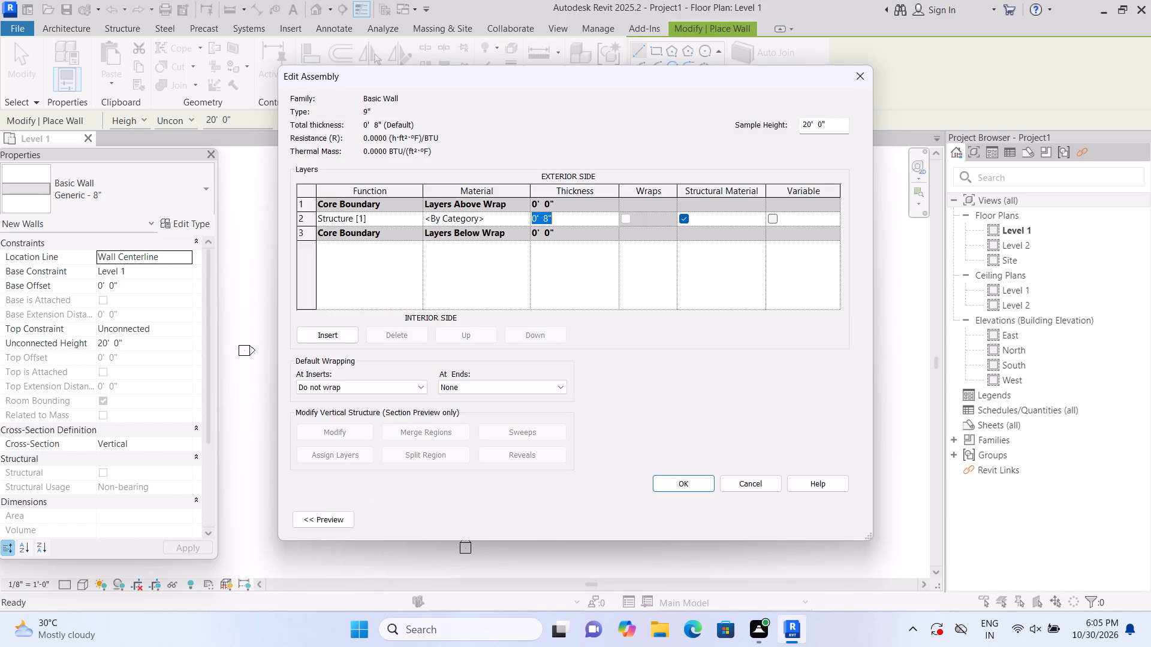
pyautogui.press('BackSpace')
pyautogui.press('9')
pyautogui.hotkey('shift', '"')
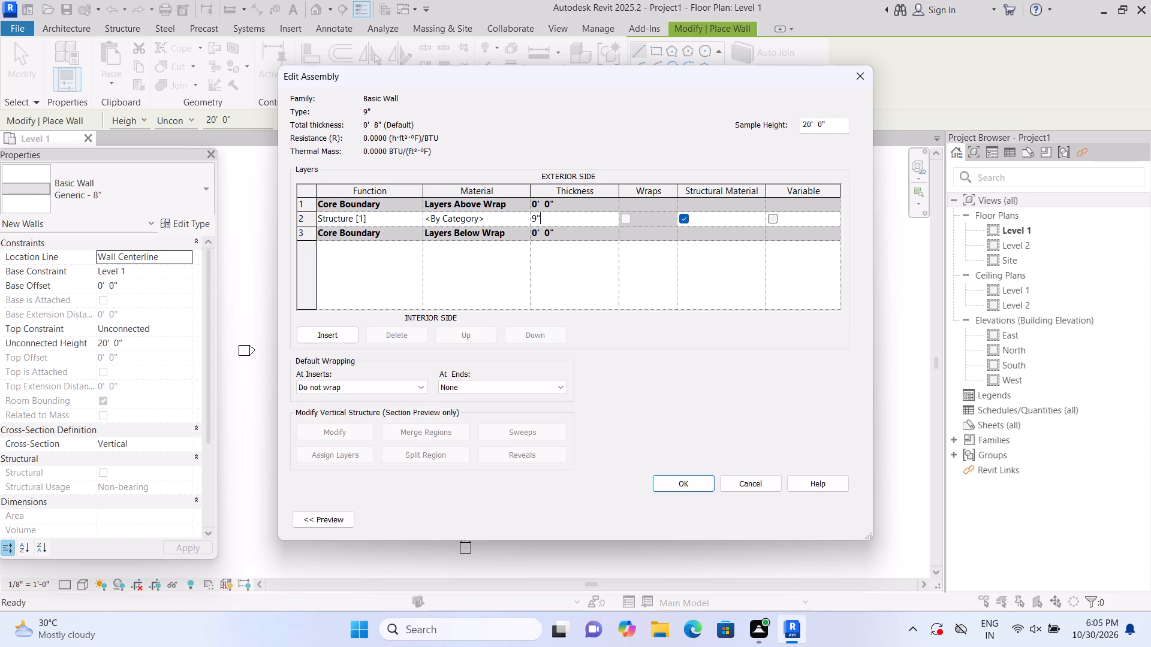
pyautogui.press('Return')
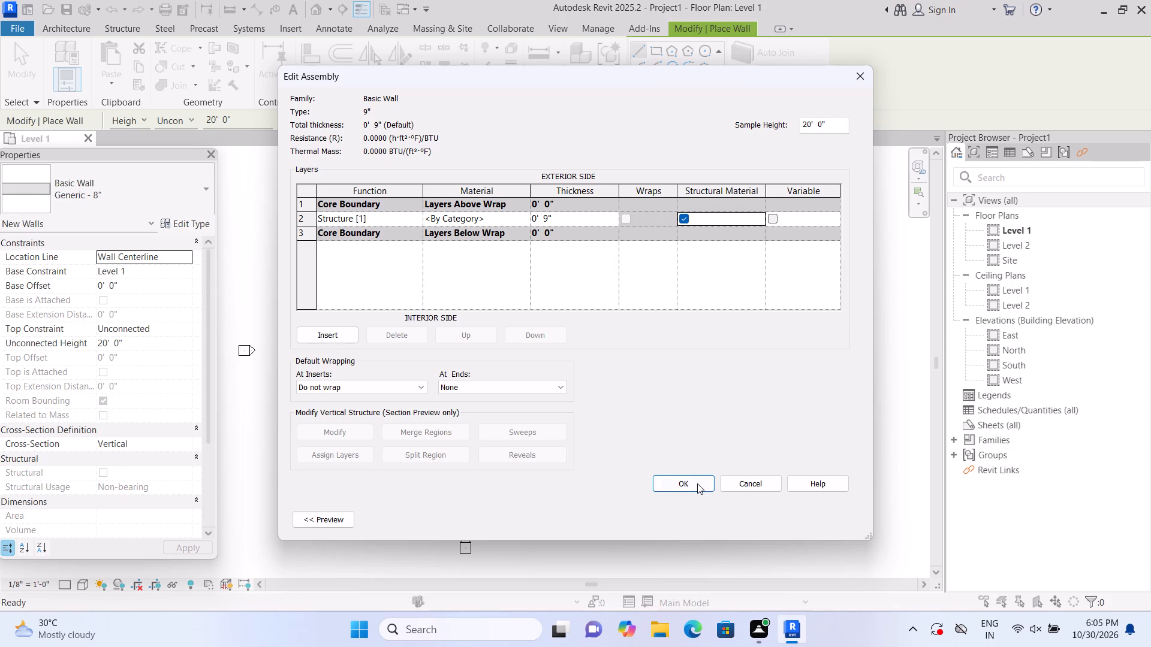
pyautogui.click(697, 483)
pyautogui.click(821, 512)
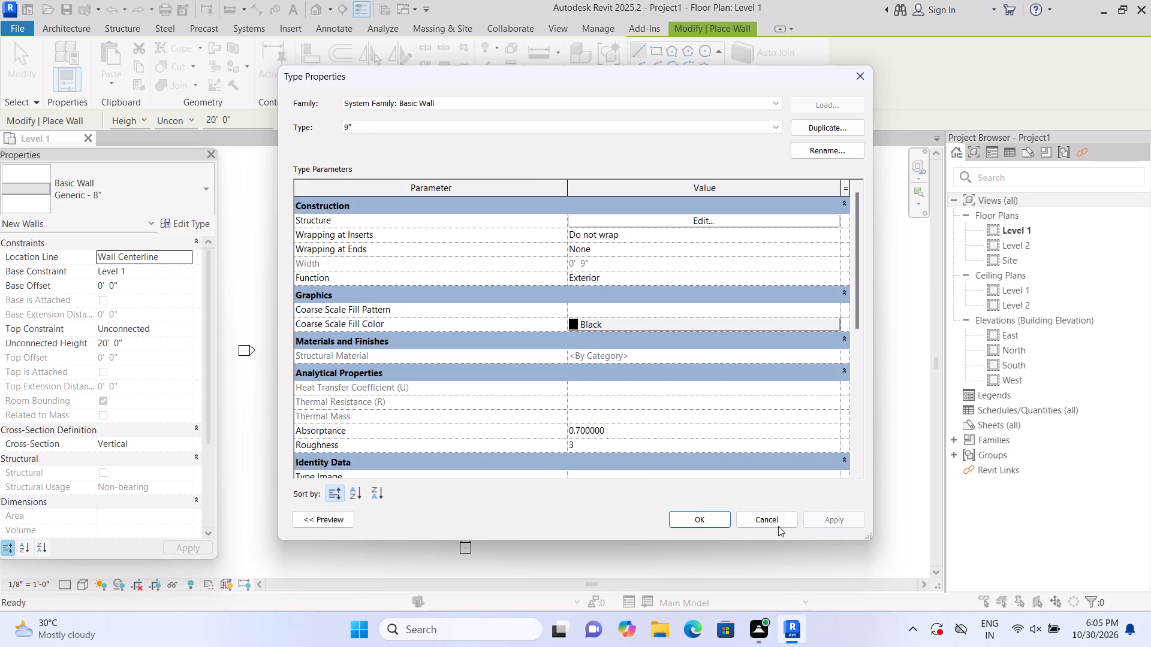
pyautogui.click(683, 516)
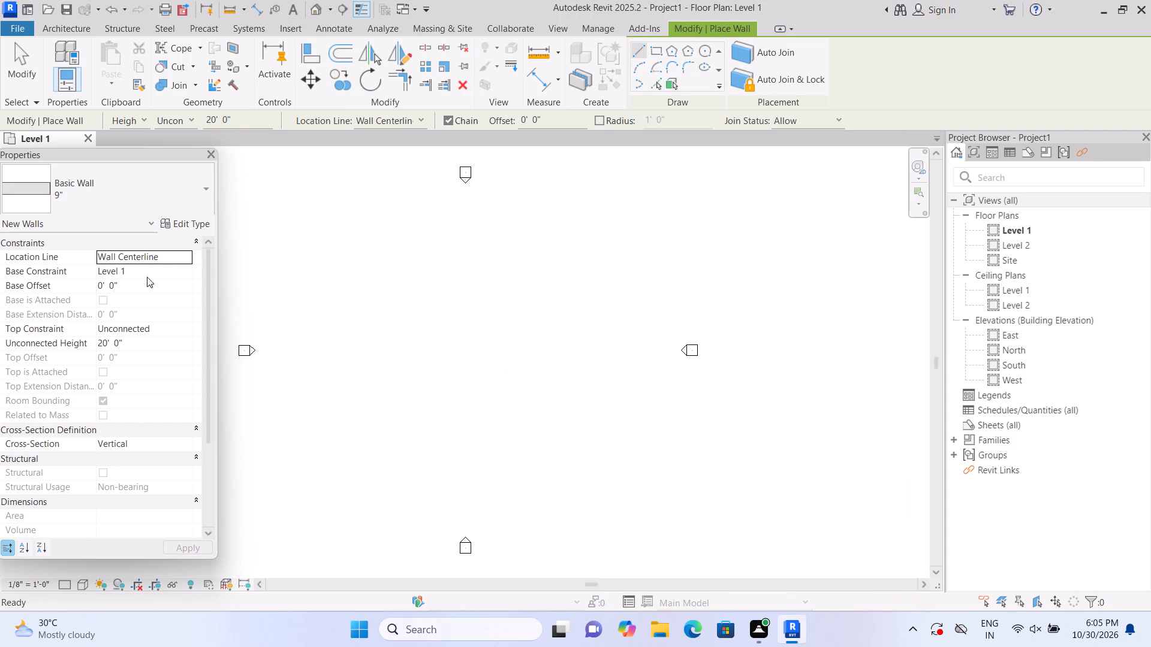
# Duplicate the 9" wall type under the name 4.5".
pyautogui.click(177, 222)
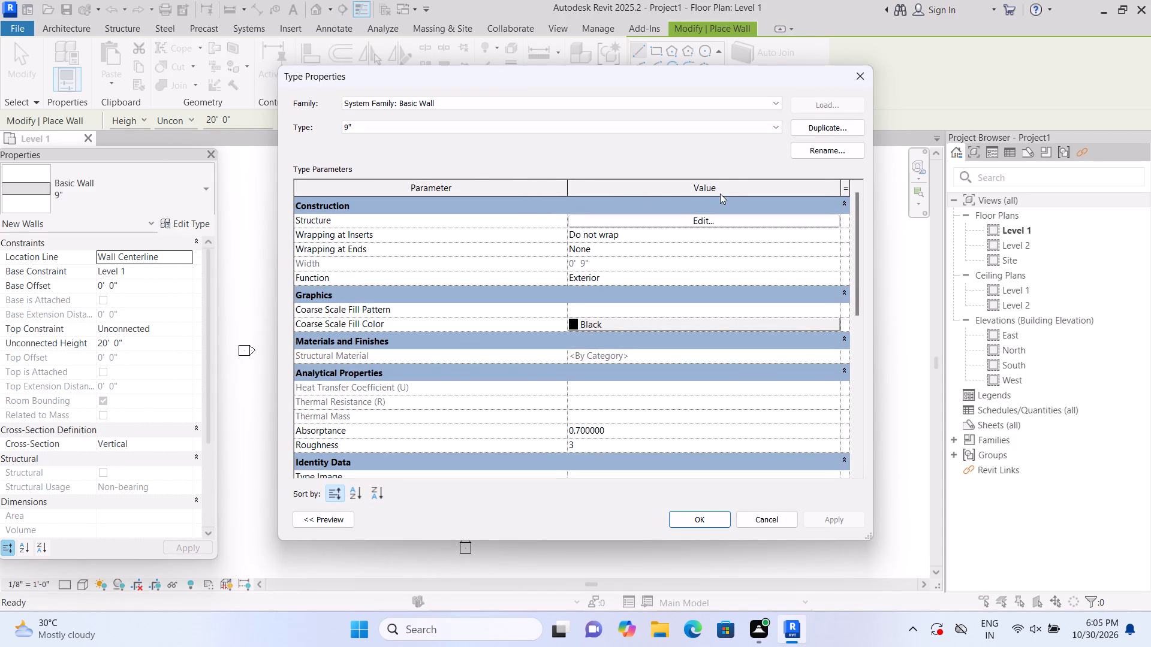
pyautogui.click(828, 128)
pyautogui.click(568, 299)
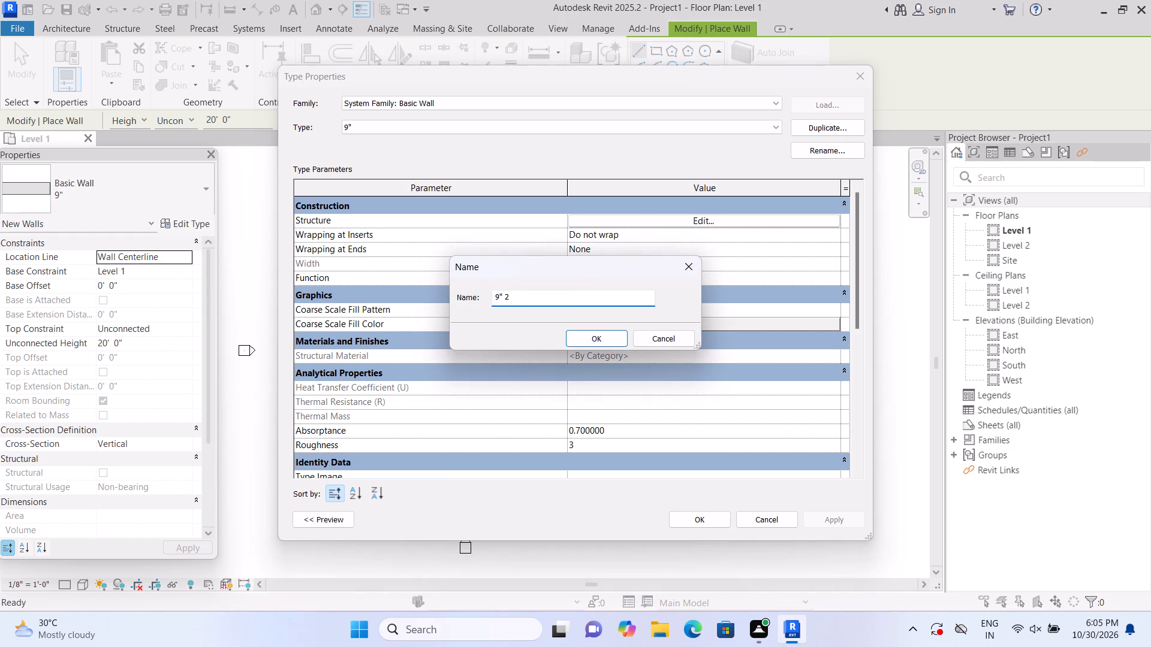
pyautogui.press('BackSpace')
pyautogui.press('BackSpace')
pyautogui.press('BackSpace')
pyautogui.press('BackSpace')
pyautogui.write('4.5"')
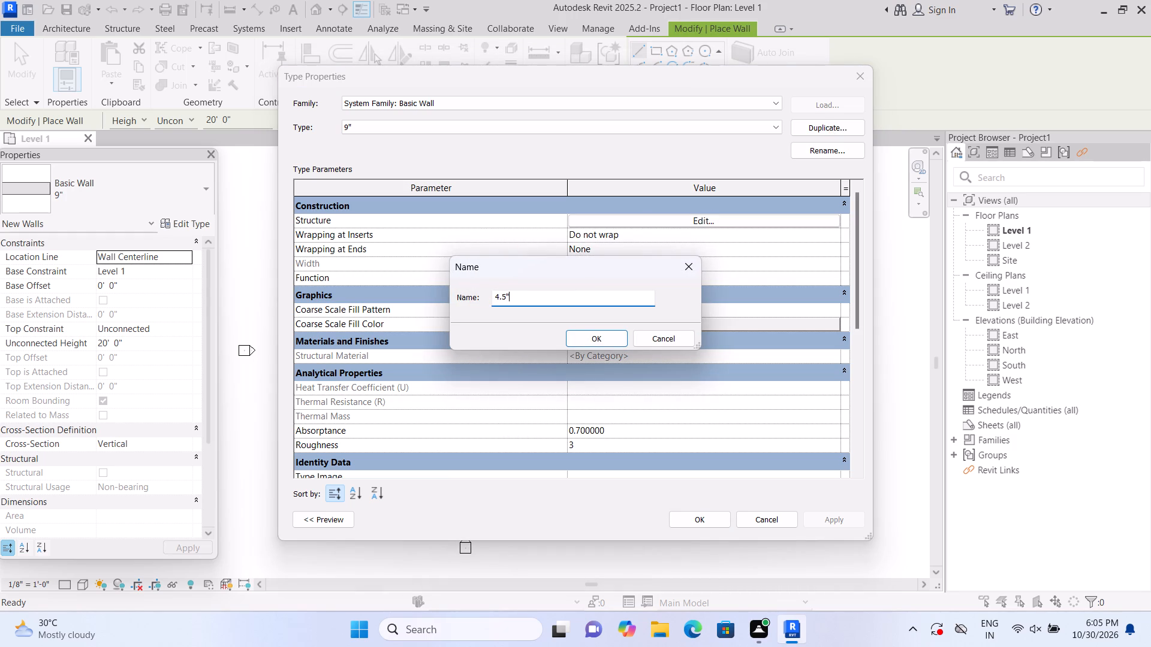
pyautogui.click(590, 335)
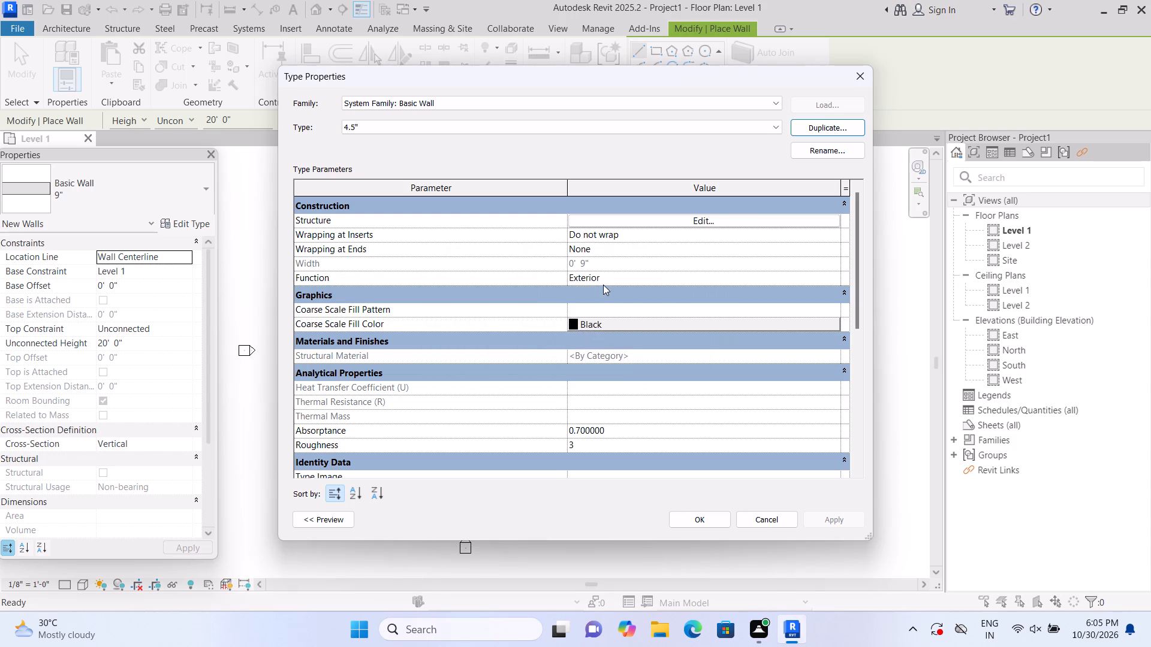
# Set the structure layer thickness of the 4.5" wall type to 4.5" and accept the type properties.
pyautogui.click(701, 218)
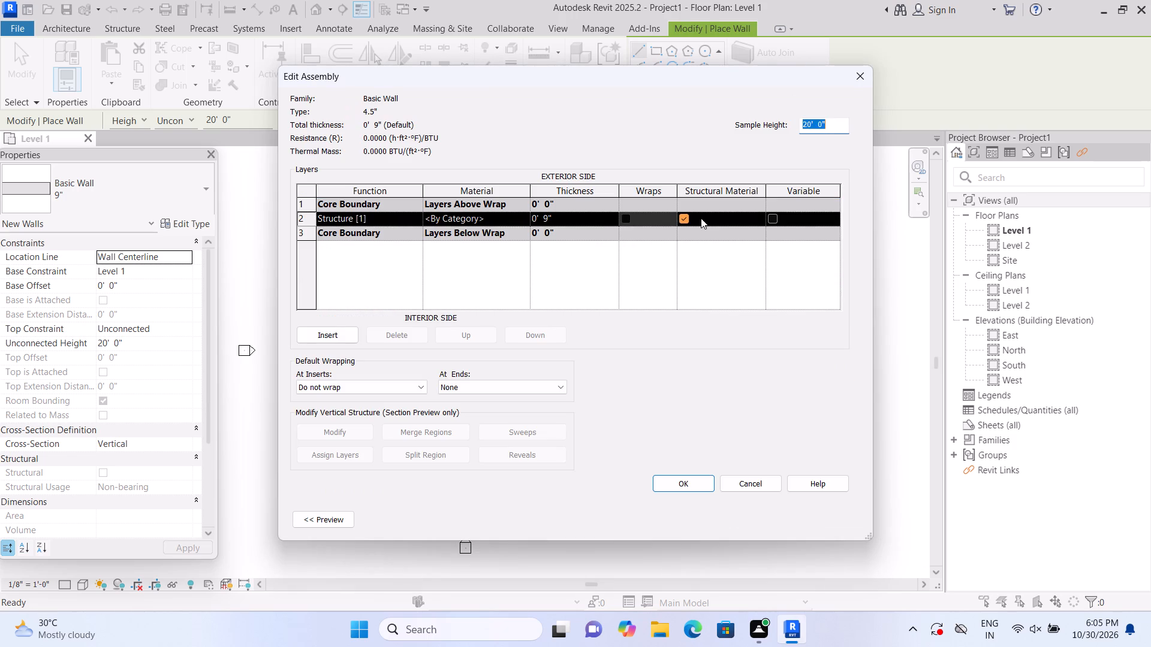
pyautogui.click(593, 214)
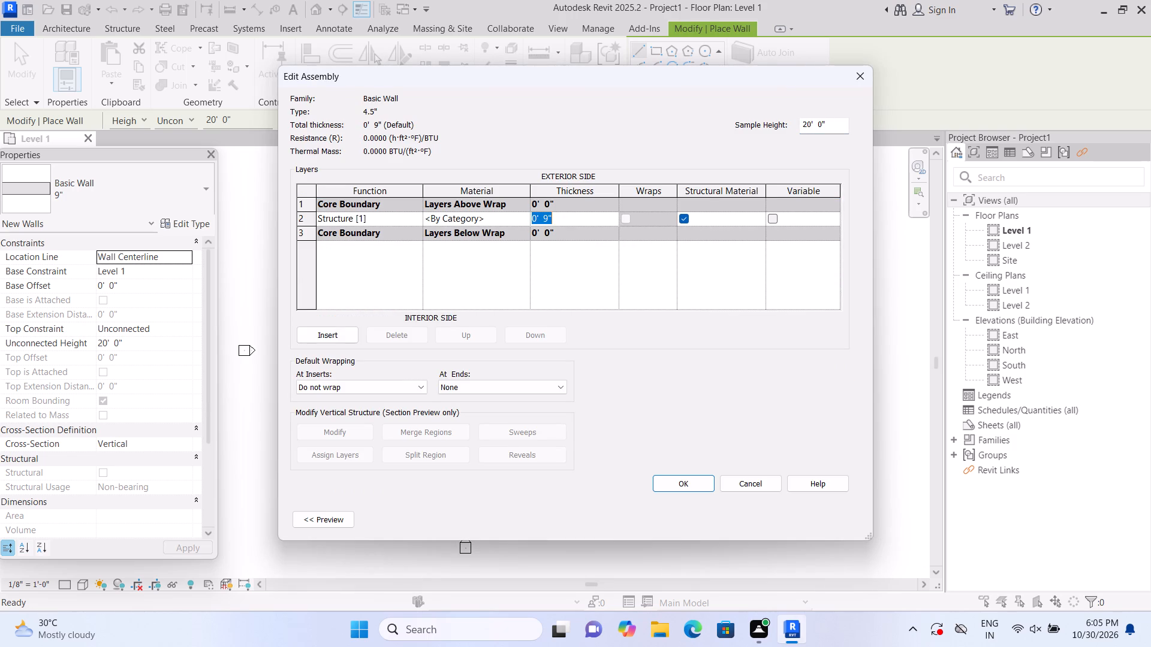
pyautogui.press('BackSpace')
pyautogui.write('4.5')
pyautogui.hotkey('shift', '"')
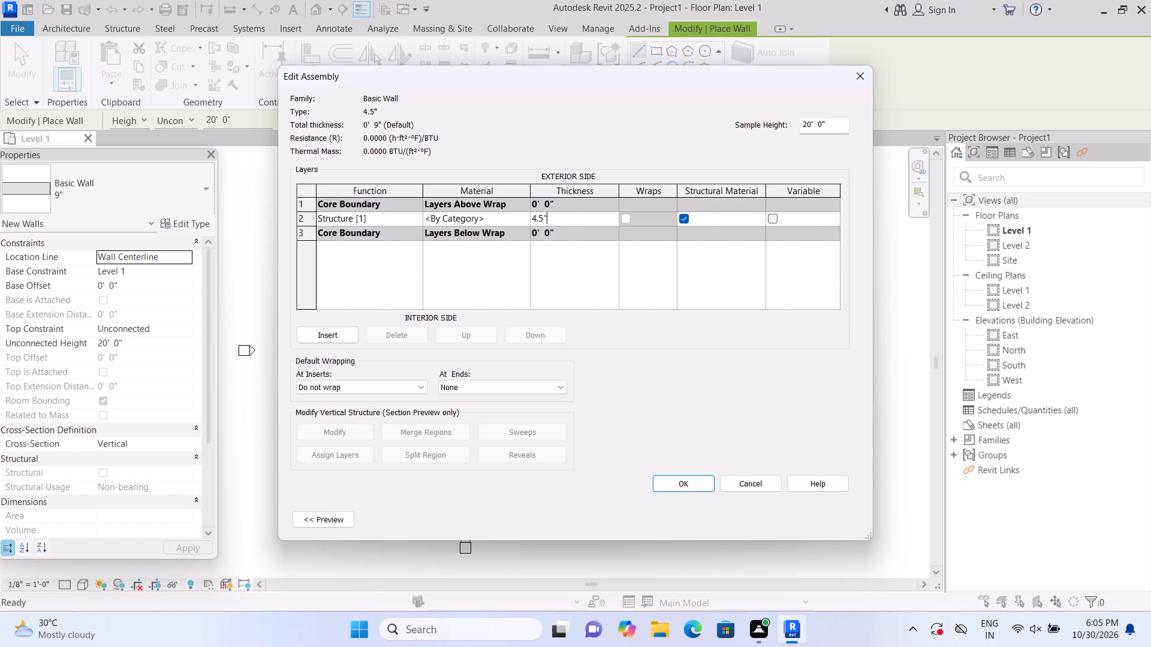
pyautogui.press('Return')
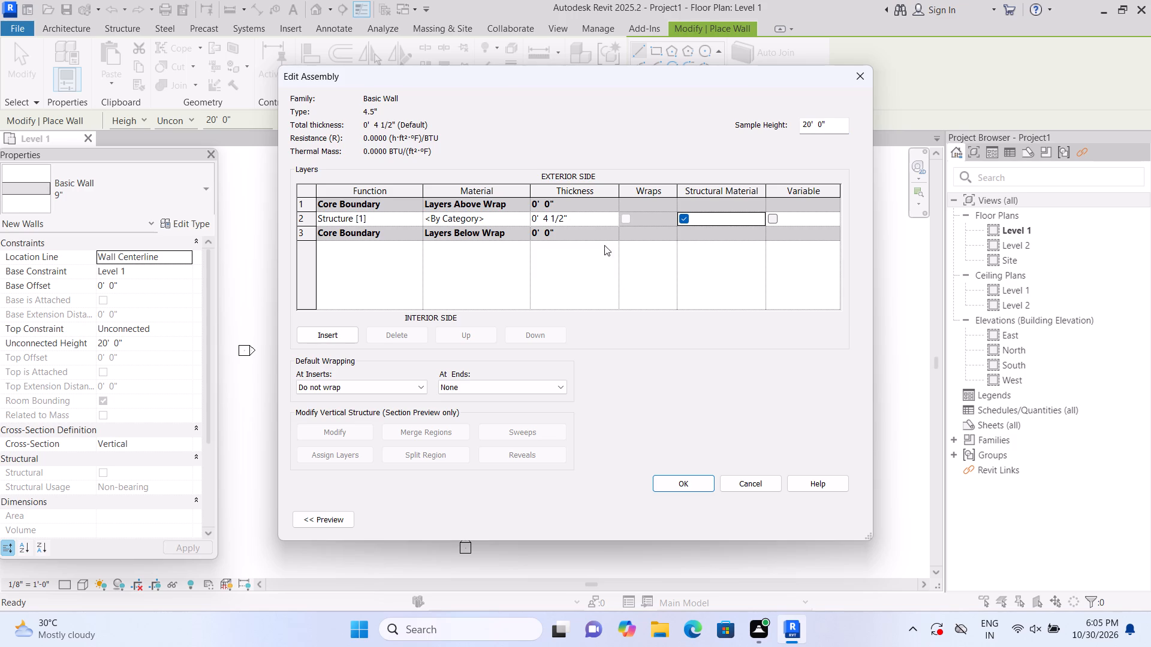
pyautogui.click(670, 478)
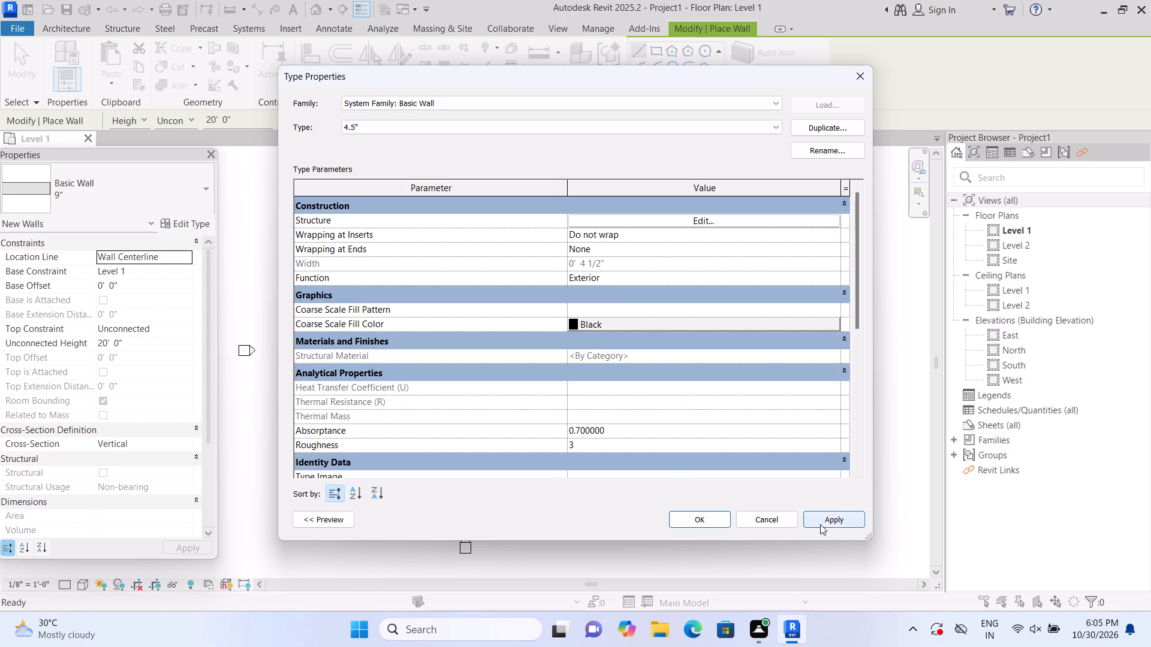
pyautogui.click(821, 524)
pyautogui.click(697, 523)
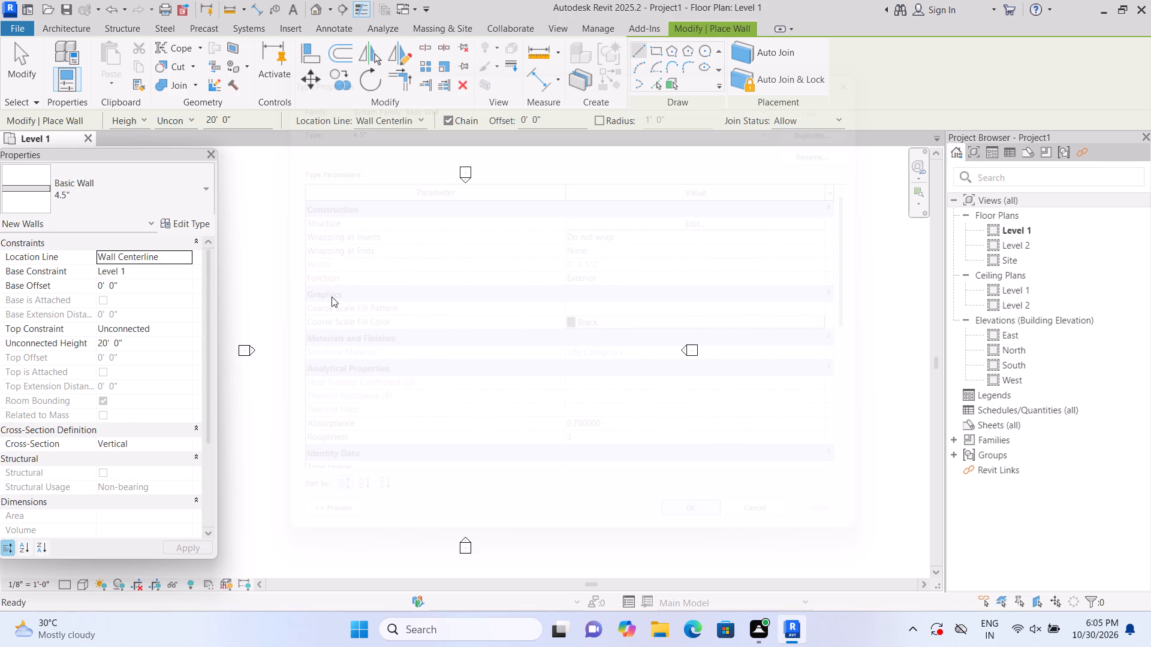
# Set the new walls to Height with Level 2 as the top limit, and reselect the Height option.
pyautogui.click(140, 117)
pyautogui.click(140, 149)
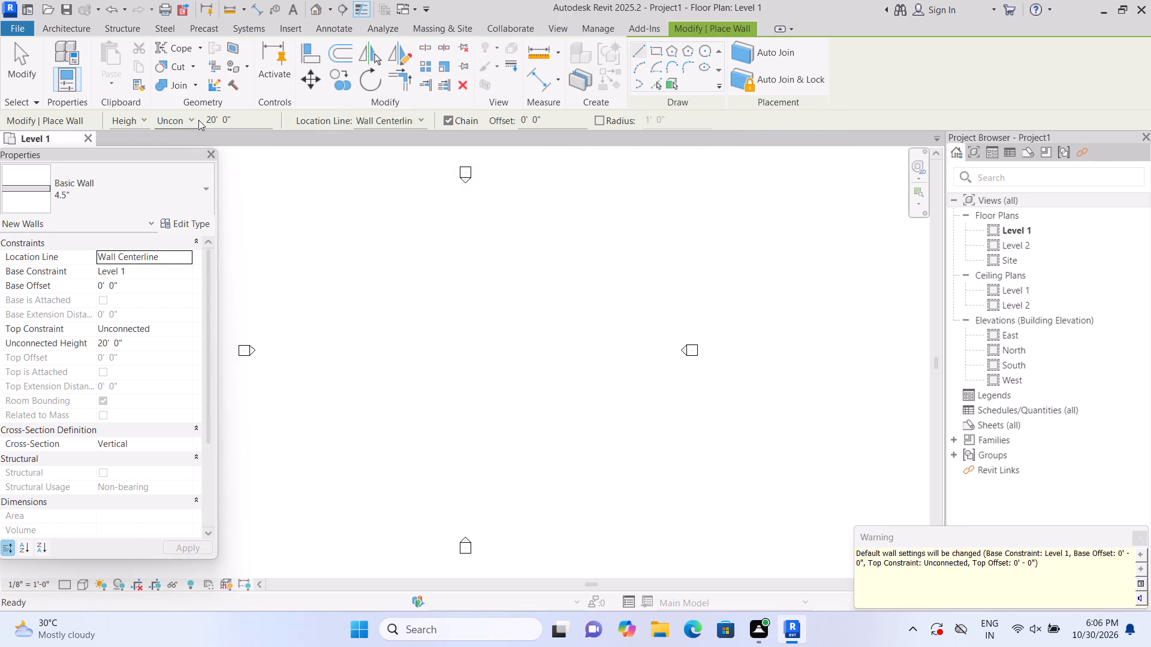
pyautogui.click(192, 117)
pyautogui.click(195, 149)
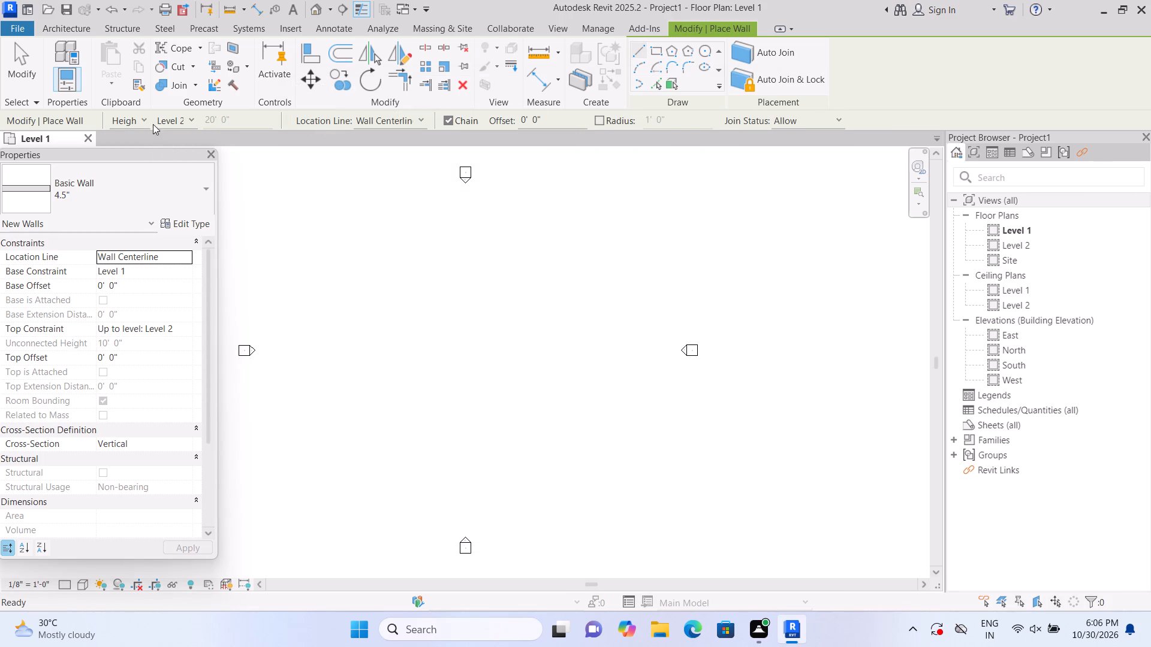
pyautogui.click(144, 114)
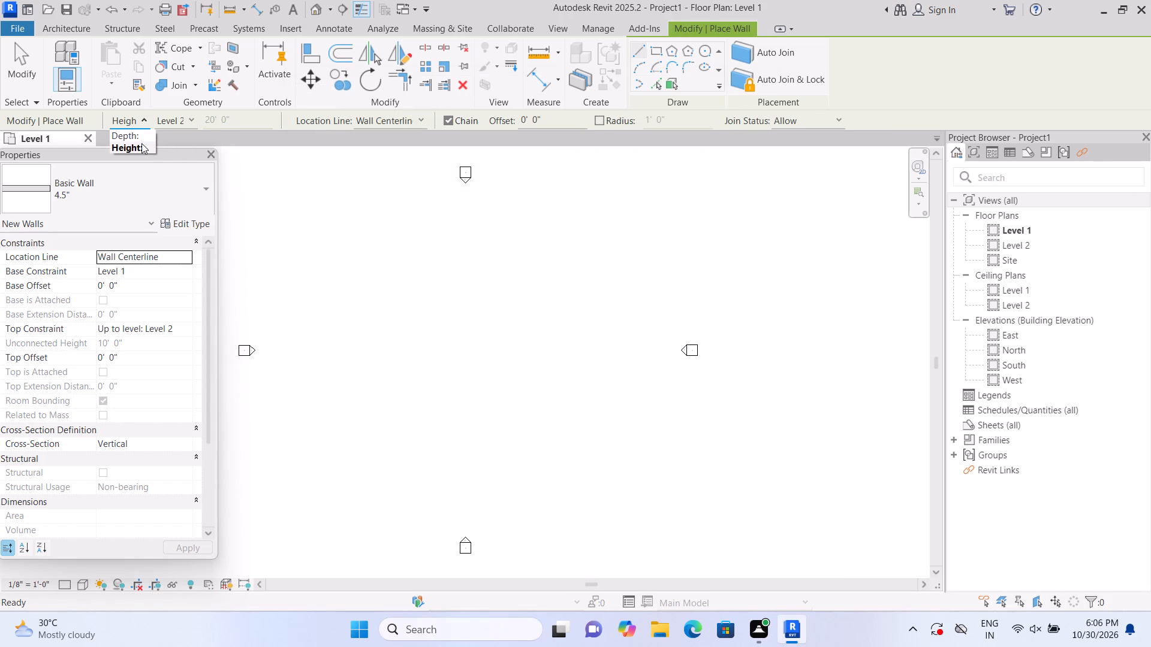
pyautogui.click(141, 143)
# Set the location line of the new walls to Finish Face: Exterior.
pyautogui.click(424, 115)
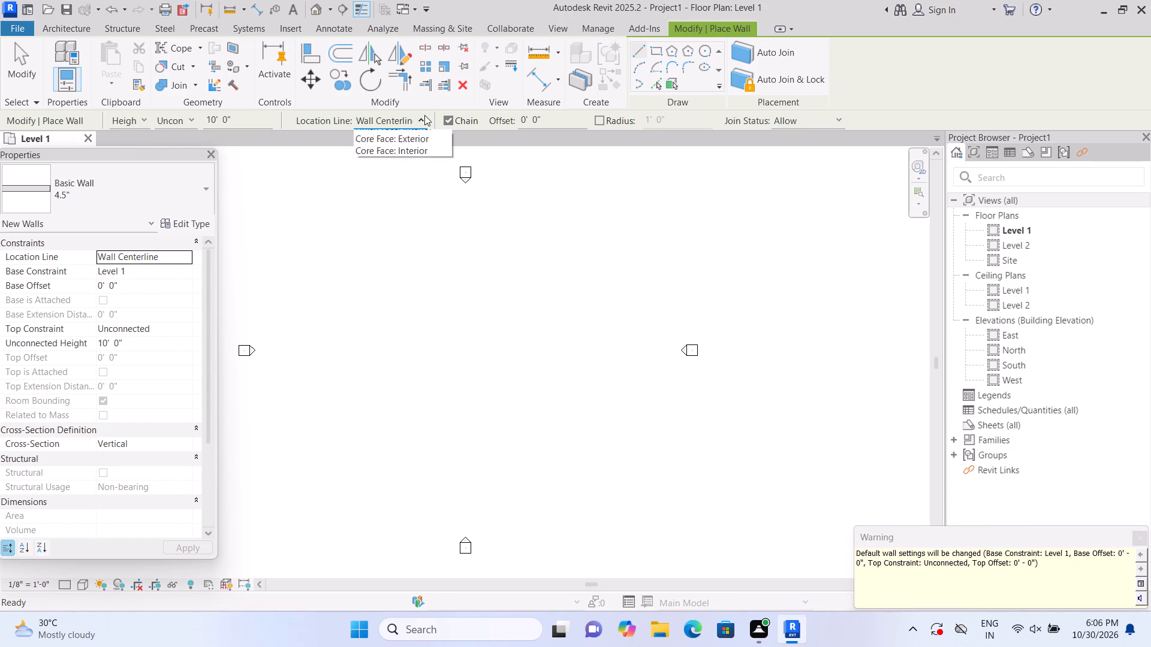
pyautogui.click(418, 163)
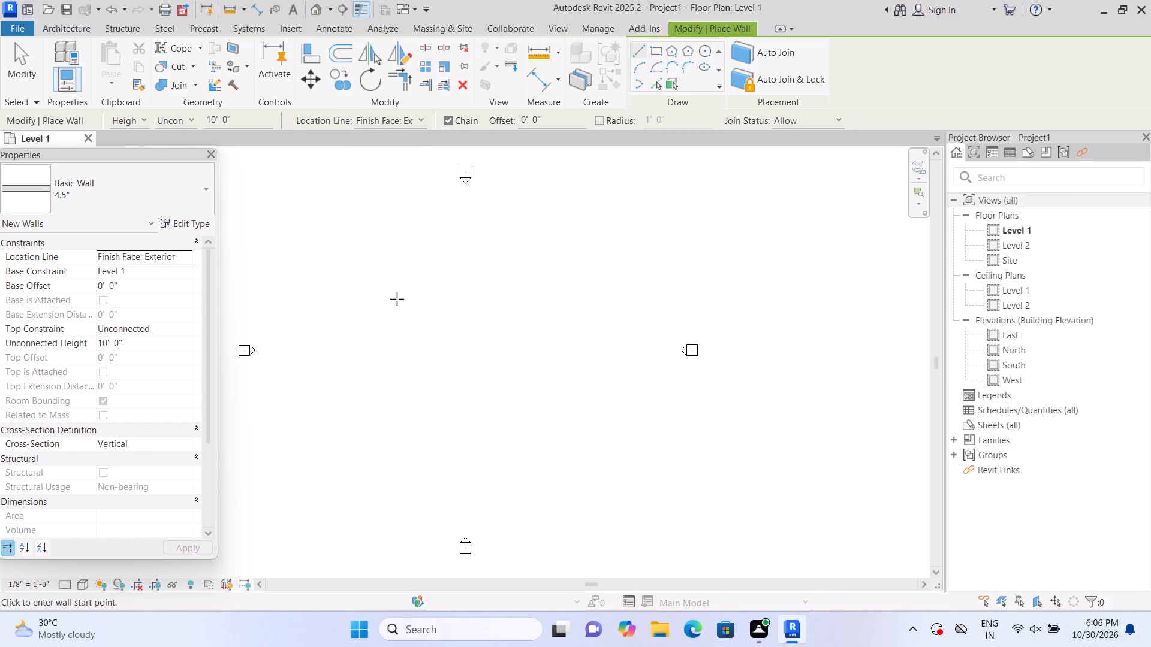
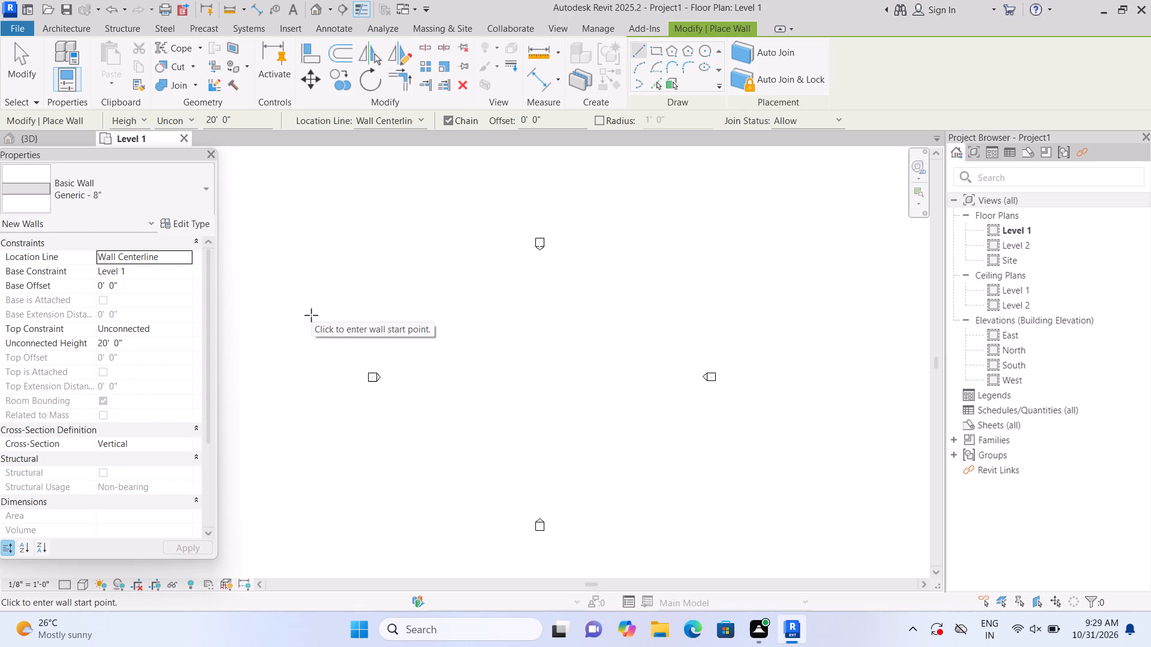
# Set the new walls' top limit to Level 2, and reselect the Height option.
pyautogui.click(190, 118)
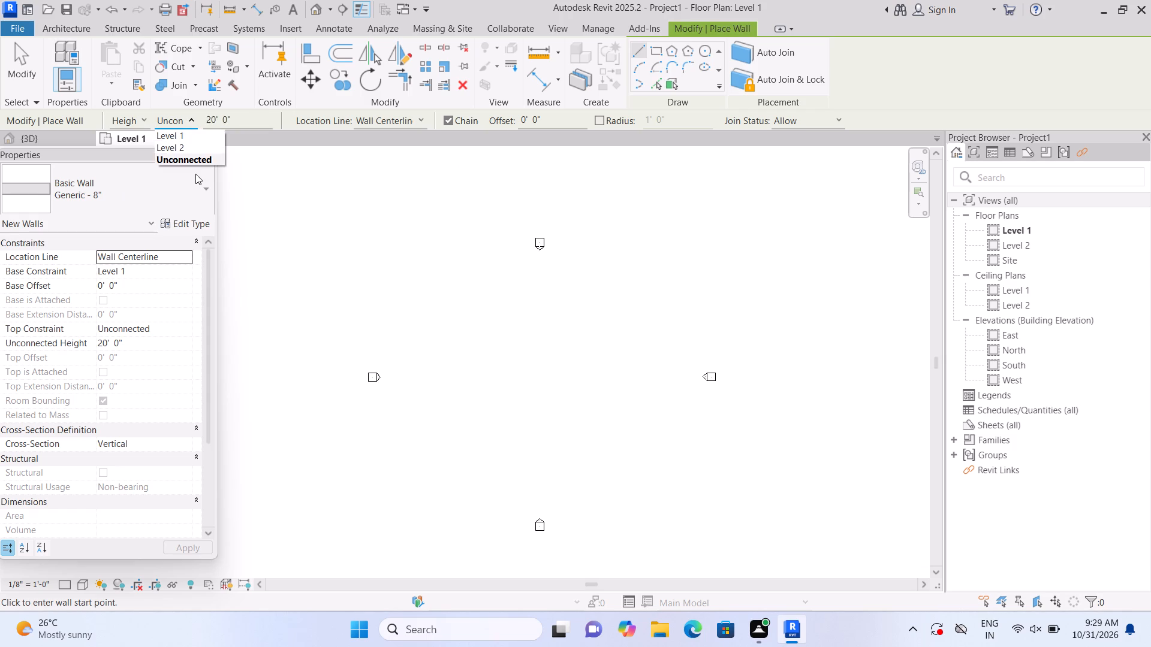
pyautogui.click(201, 143)
pyautogui.click(143, 116)
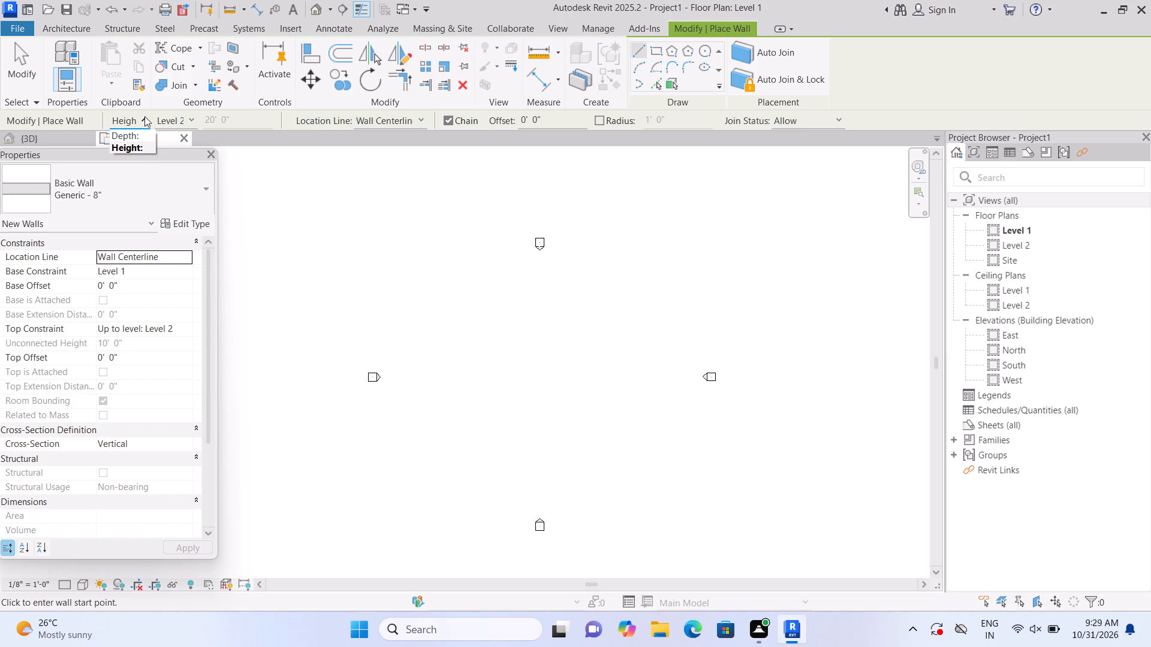
pyautogui.click(138, 147)
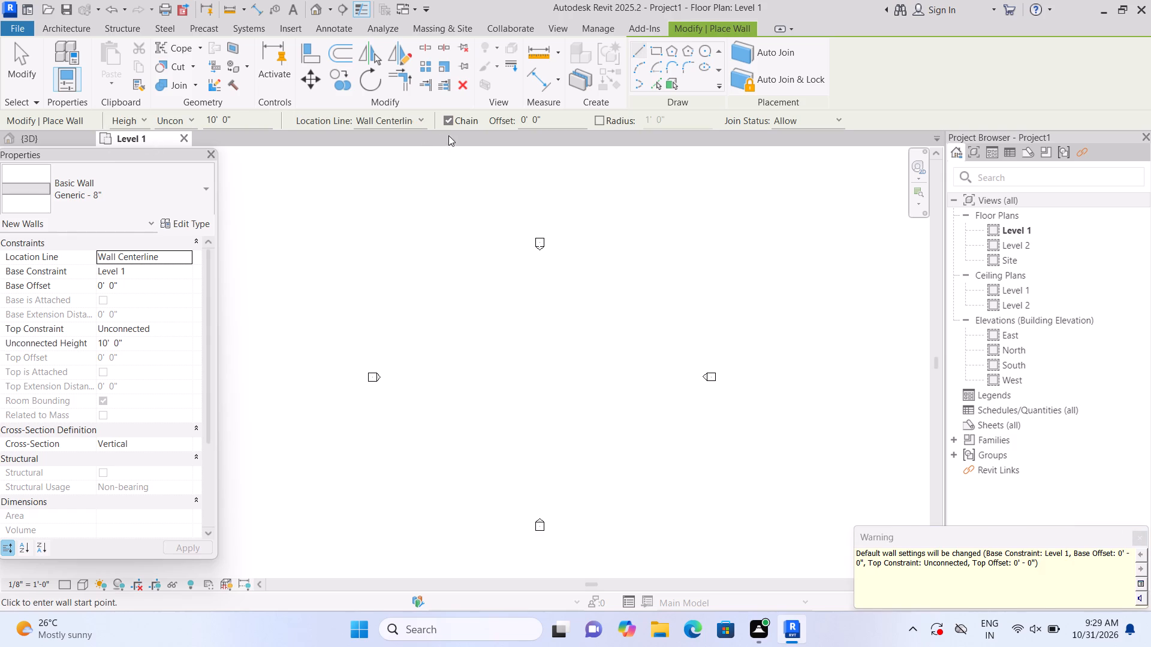
# Set the location line of the new walls to Finish Face: Exterior.
pyautogui.click(421, 116)
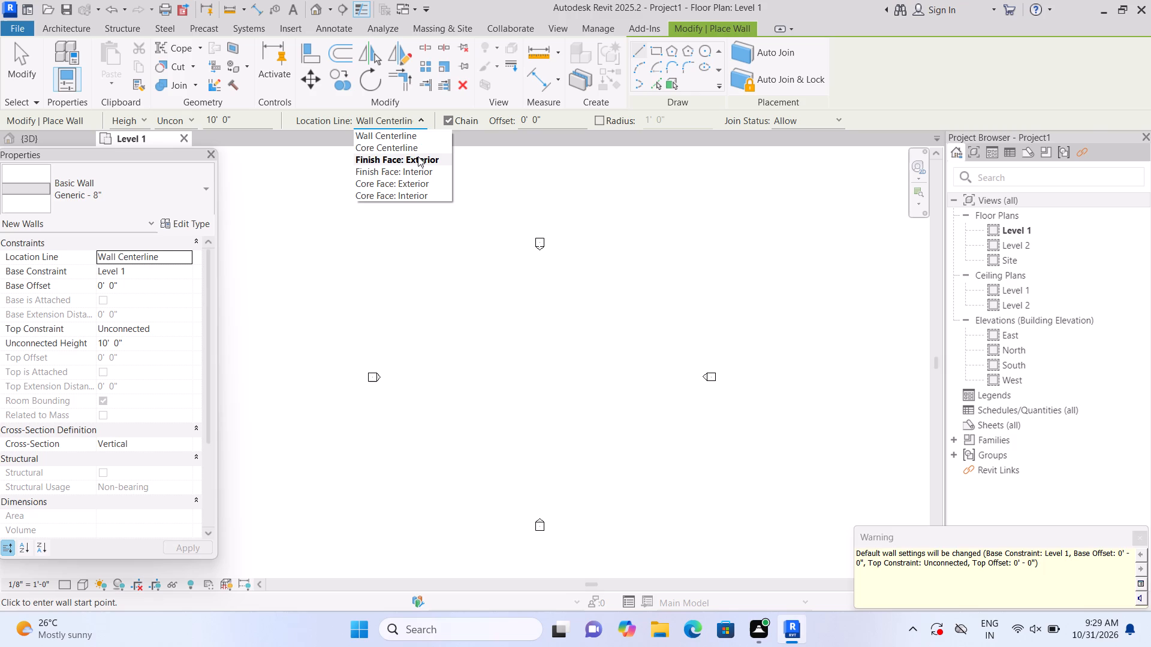
pyautogui.click(418, 156)
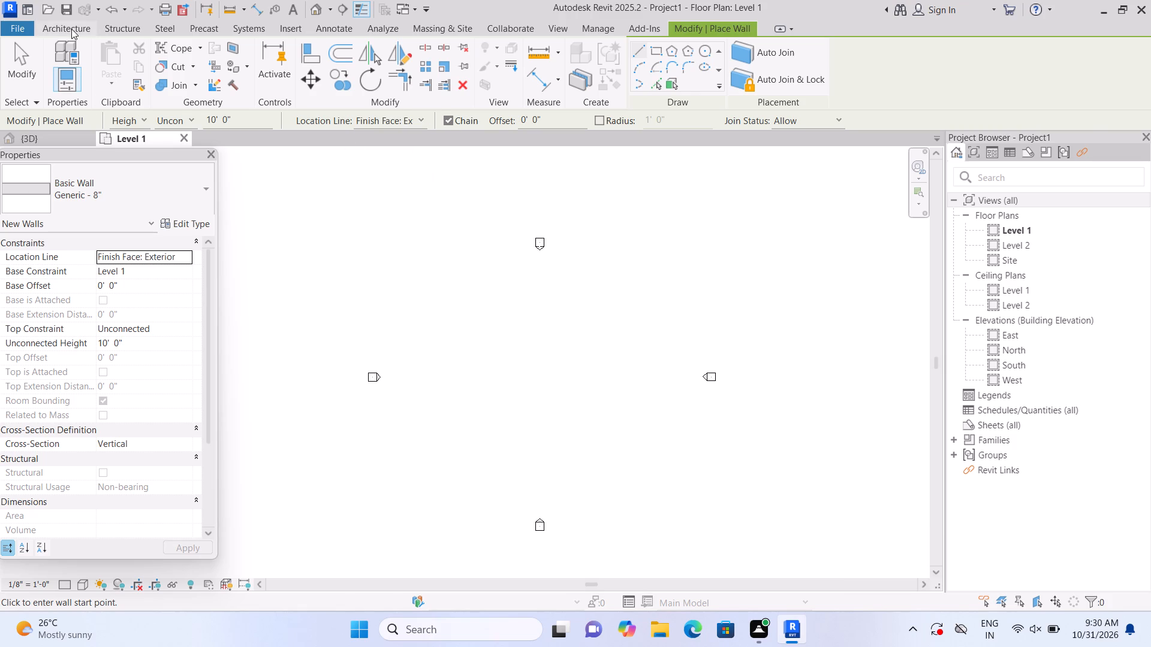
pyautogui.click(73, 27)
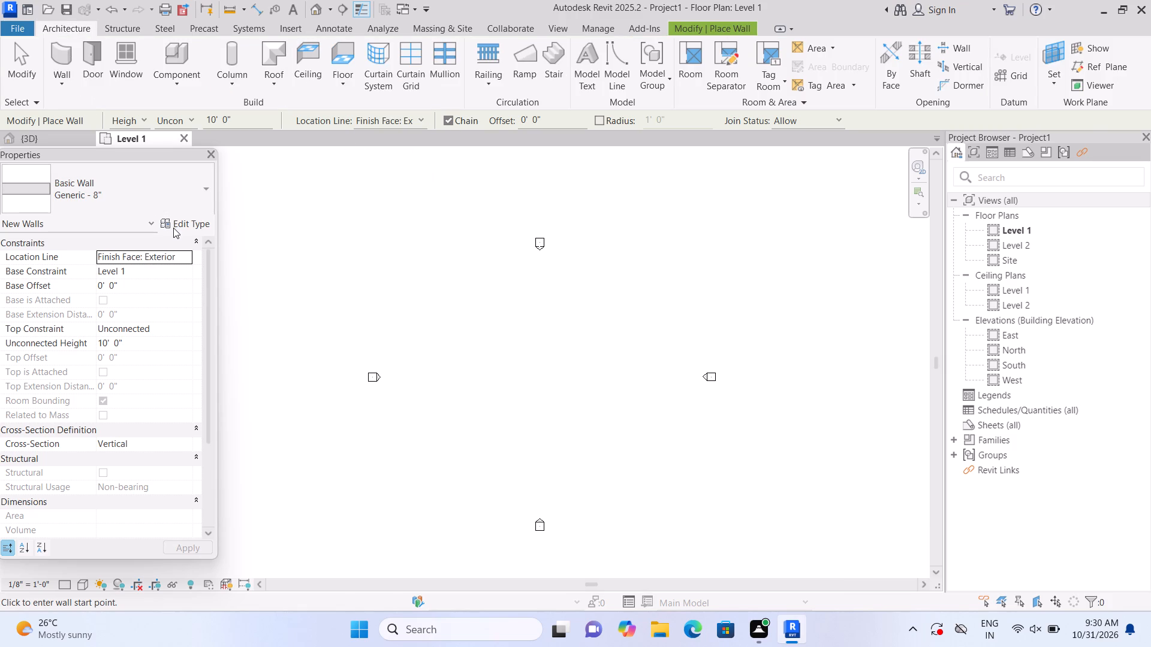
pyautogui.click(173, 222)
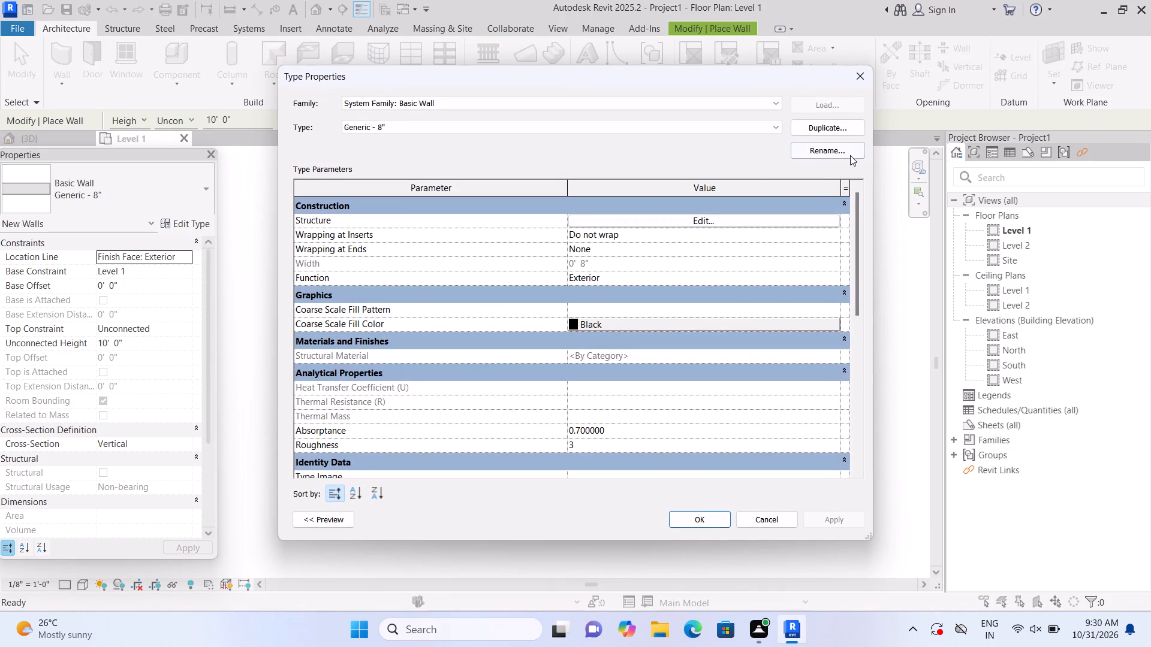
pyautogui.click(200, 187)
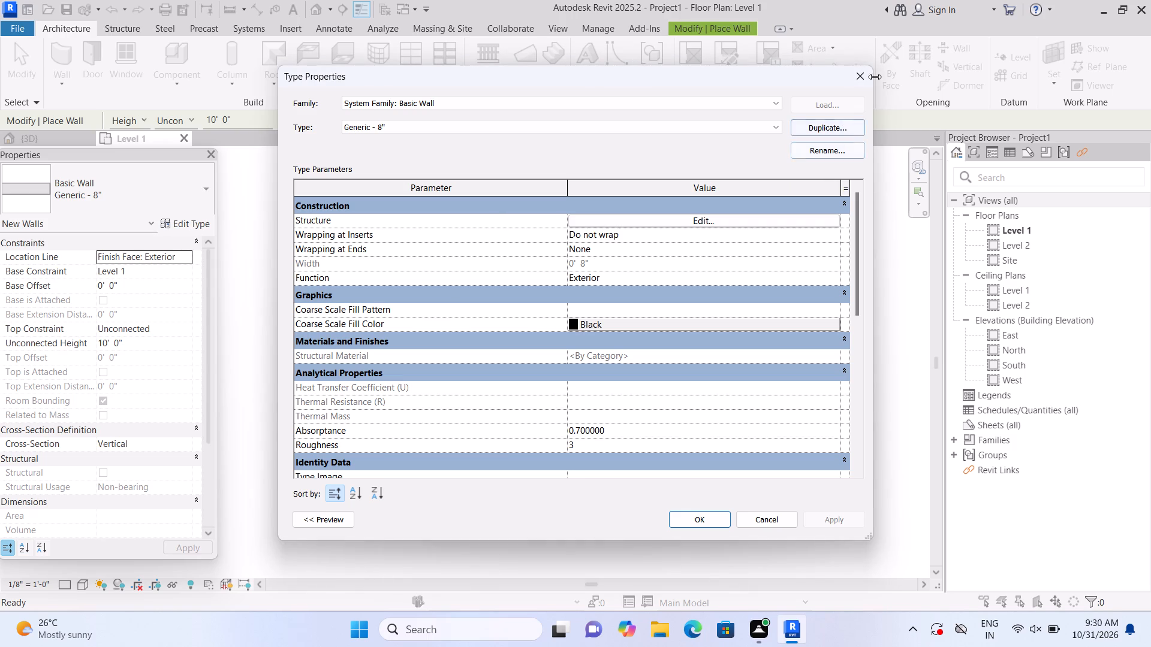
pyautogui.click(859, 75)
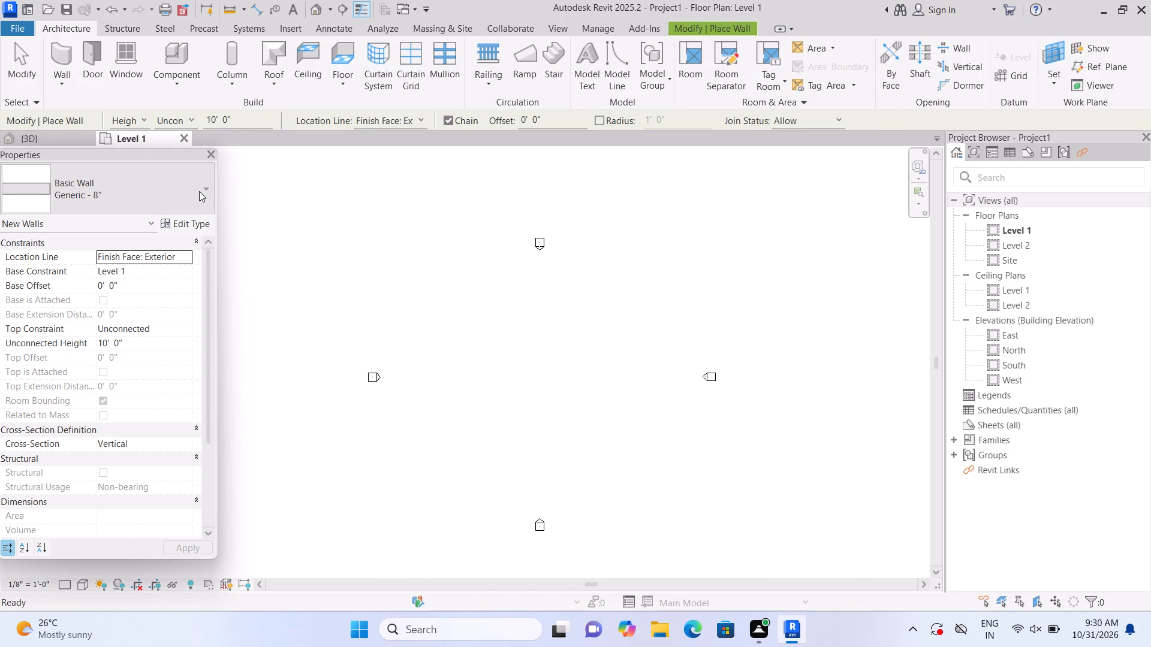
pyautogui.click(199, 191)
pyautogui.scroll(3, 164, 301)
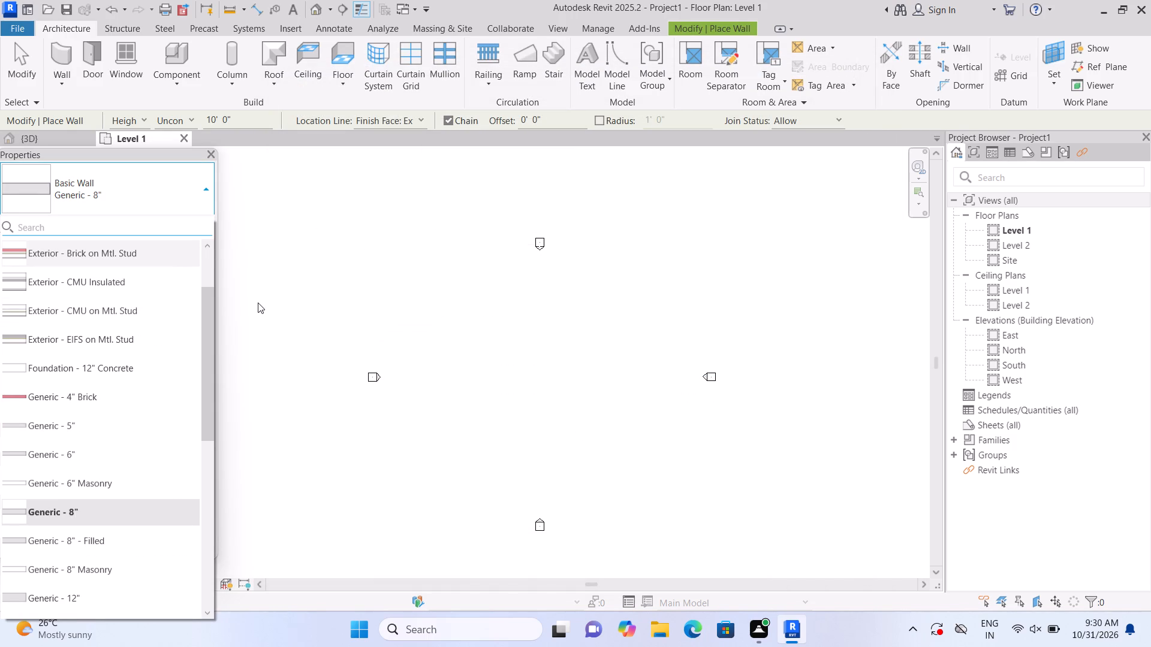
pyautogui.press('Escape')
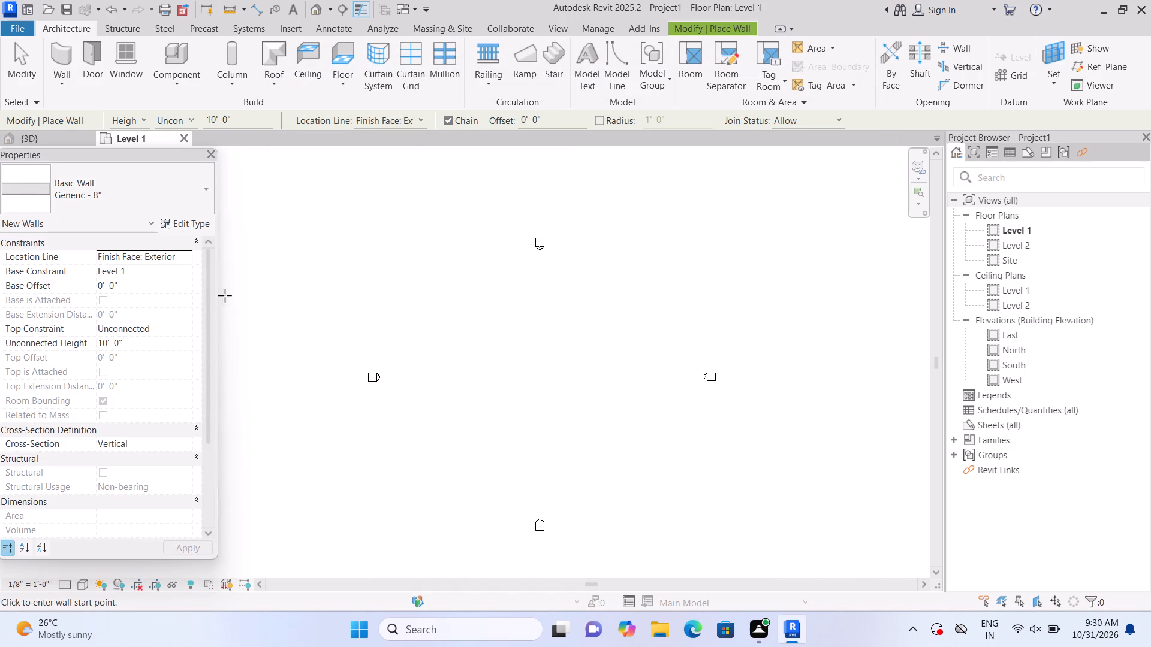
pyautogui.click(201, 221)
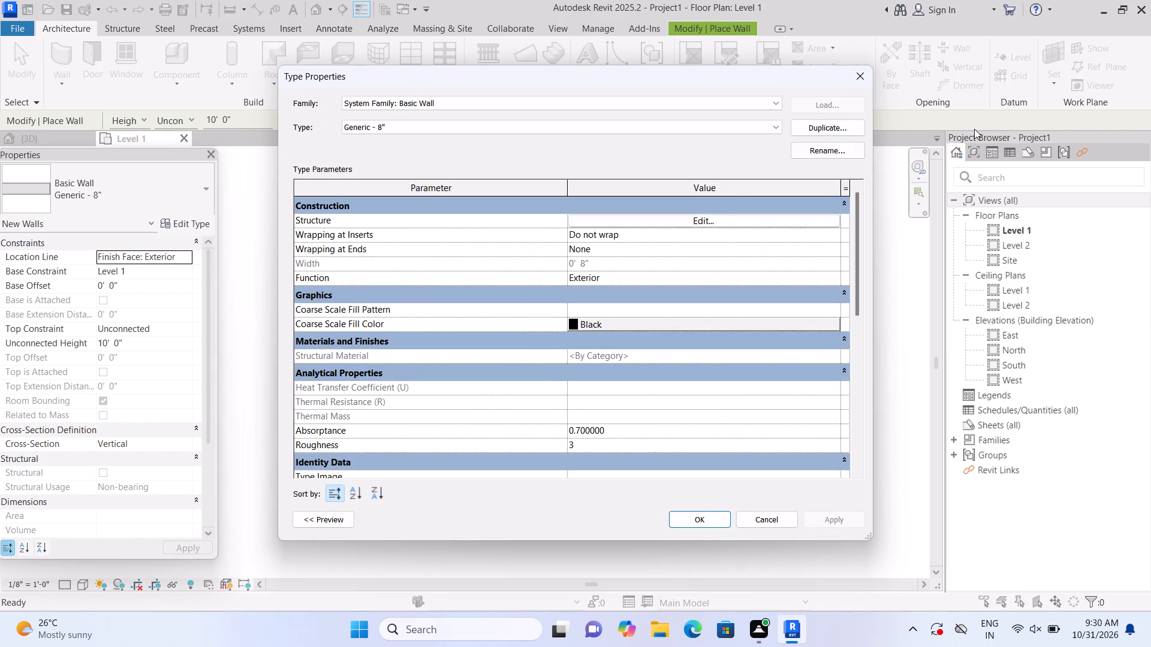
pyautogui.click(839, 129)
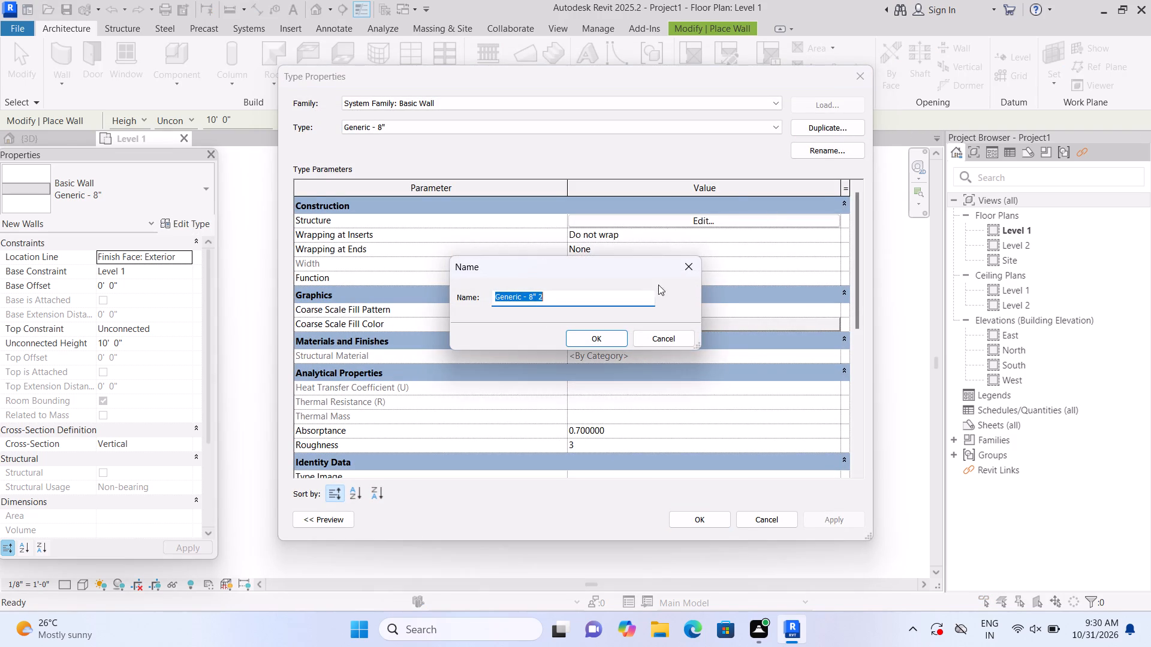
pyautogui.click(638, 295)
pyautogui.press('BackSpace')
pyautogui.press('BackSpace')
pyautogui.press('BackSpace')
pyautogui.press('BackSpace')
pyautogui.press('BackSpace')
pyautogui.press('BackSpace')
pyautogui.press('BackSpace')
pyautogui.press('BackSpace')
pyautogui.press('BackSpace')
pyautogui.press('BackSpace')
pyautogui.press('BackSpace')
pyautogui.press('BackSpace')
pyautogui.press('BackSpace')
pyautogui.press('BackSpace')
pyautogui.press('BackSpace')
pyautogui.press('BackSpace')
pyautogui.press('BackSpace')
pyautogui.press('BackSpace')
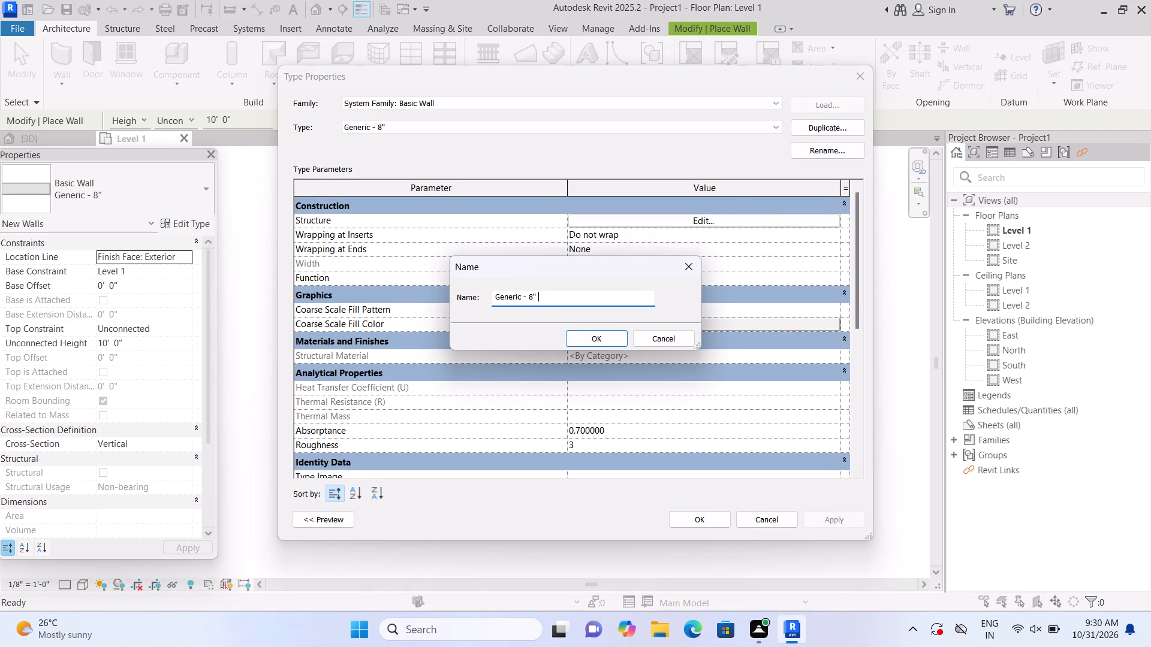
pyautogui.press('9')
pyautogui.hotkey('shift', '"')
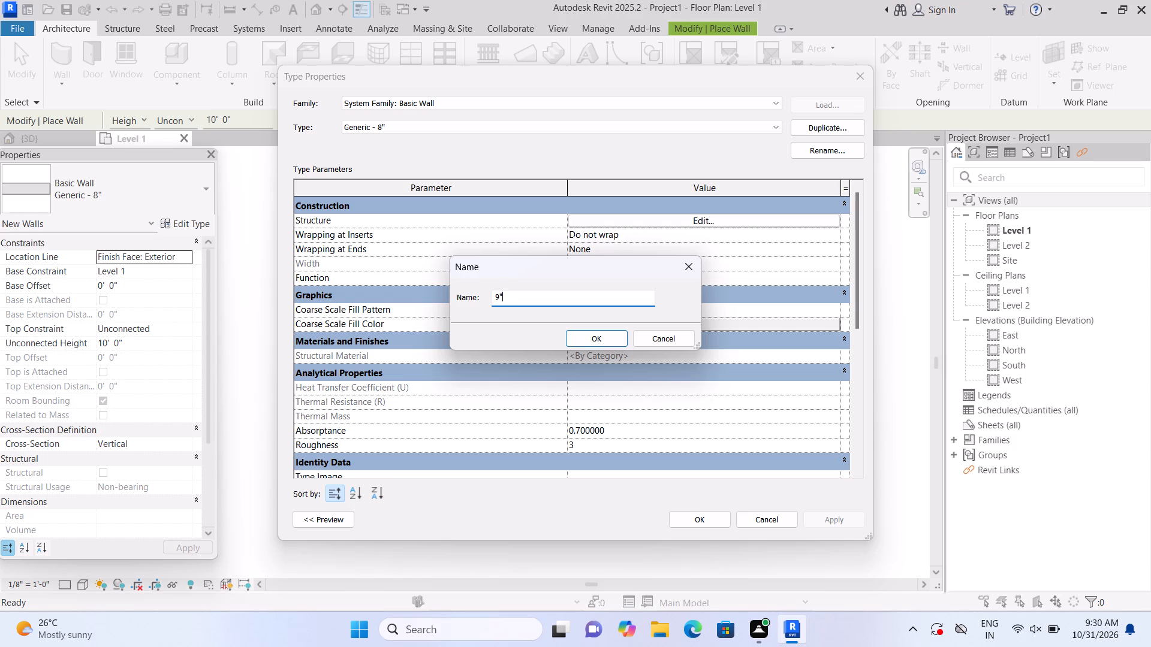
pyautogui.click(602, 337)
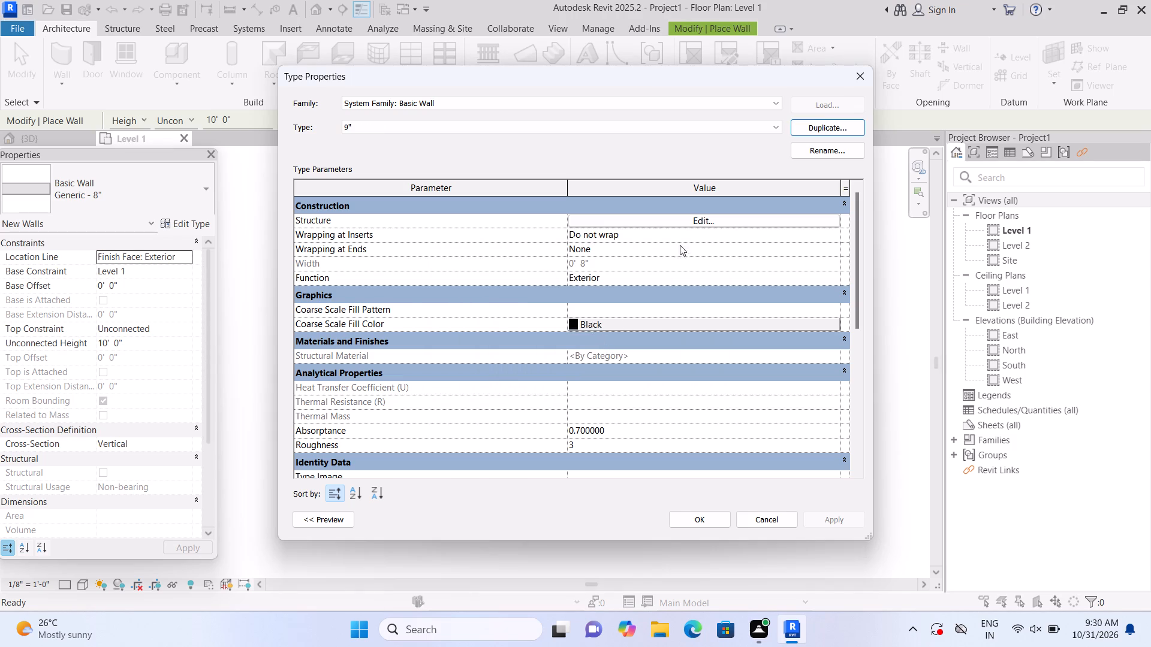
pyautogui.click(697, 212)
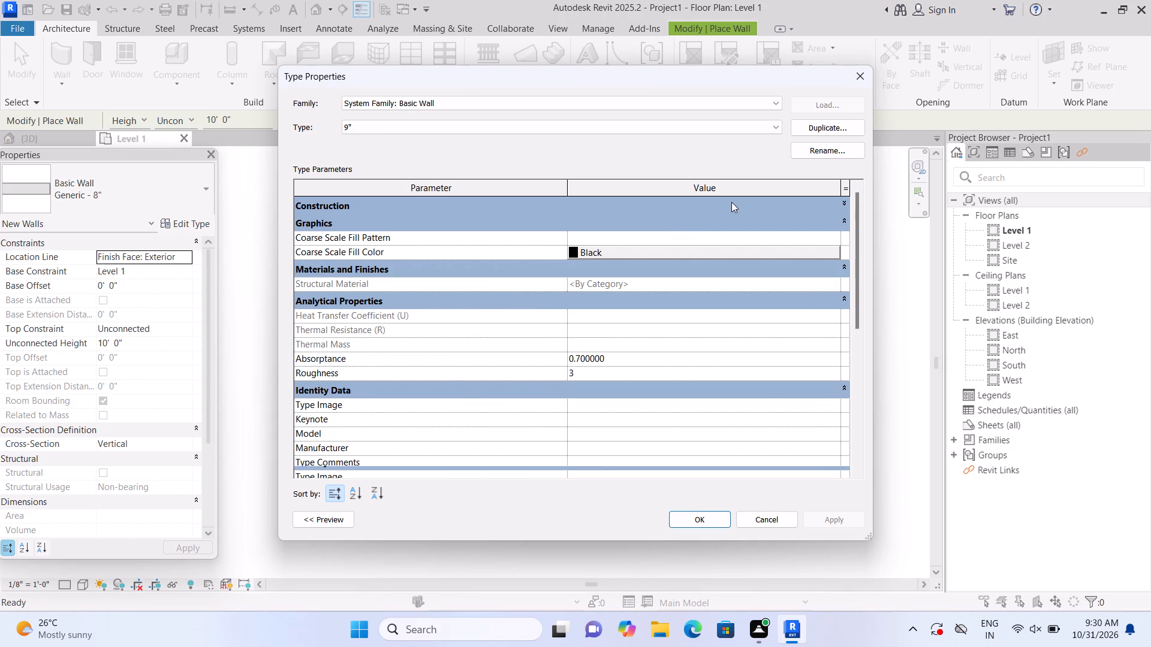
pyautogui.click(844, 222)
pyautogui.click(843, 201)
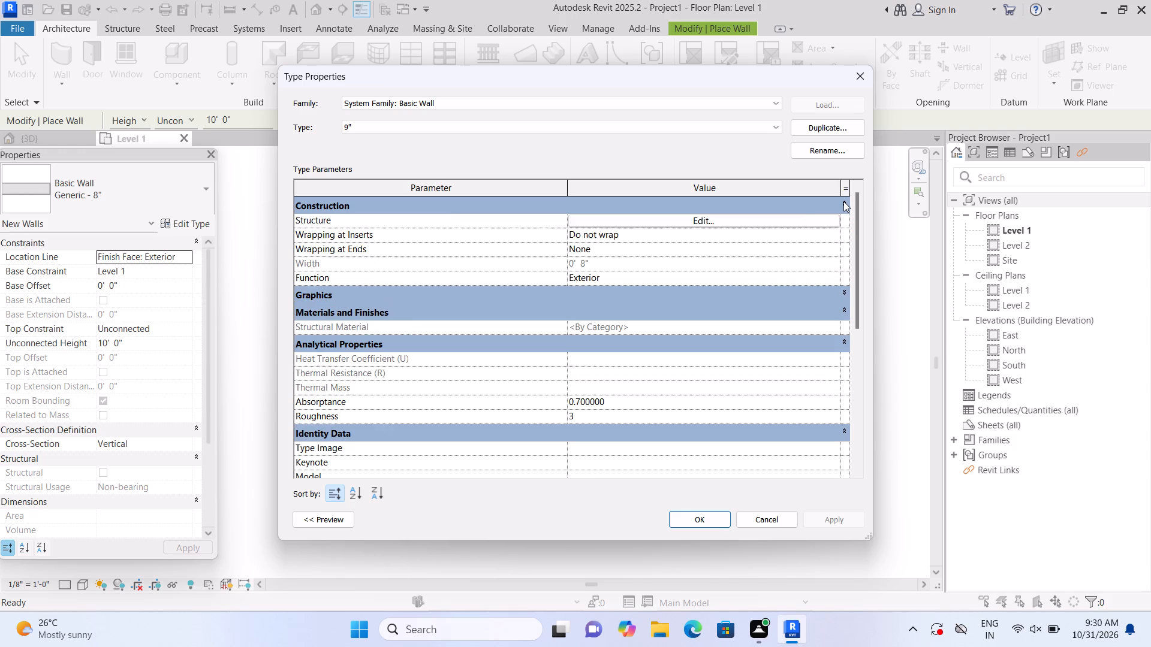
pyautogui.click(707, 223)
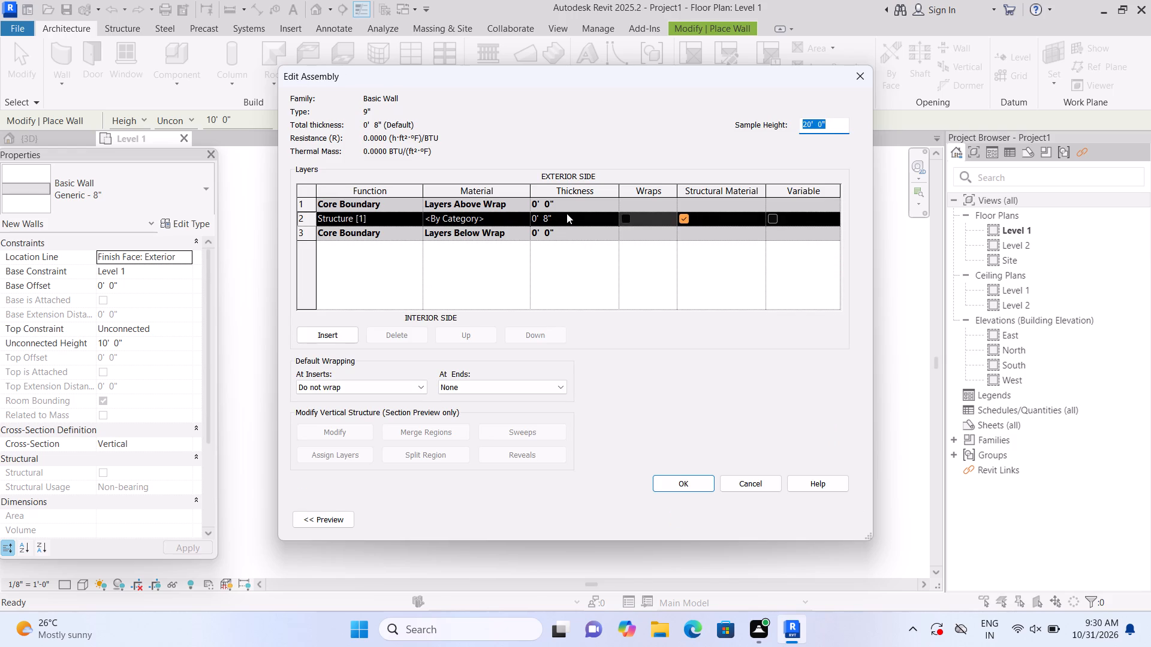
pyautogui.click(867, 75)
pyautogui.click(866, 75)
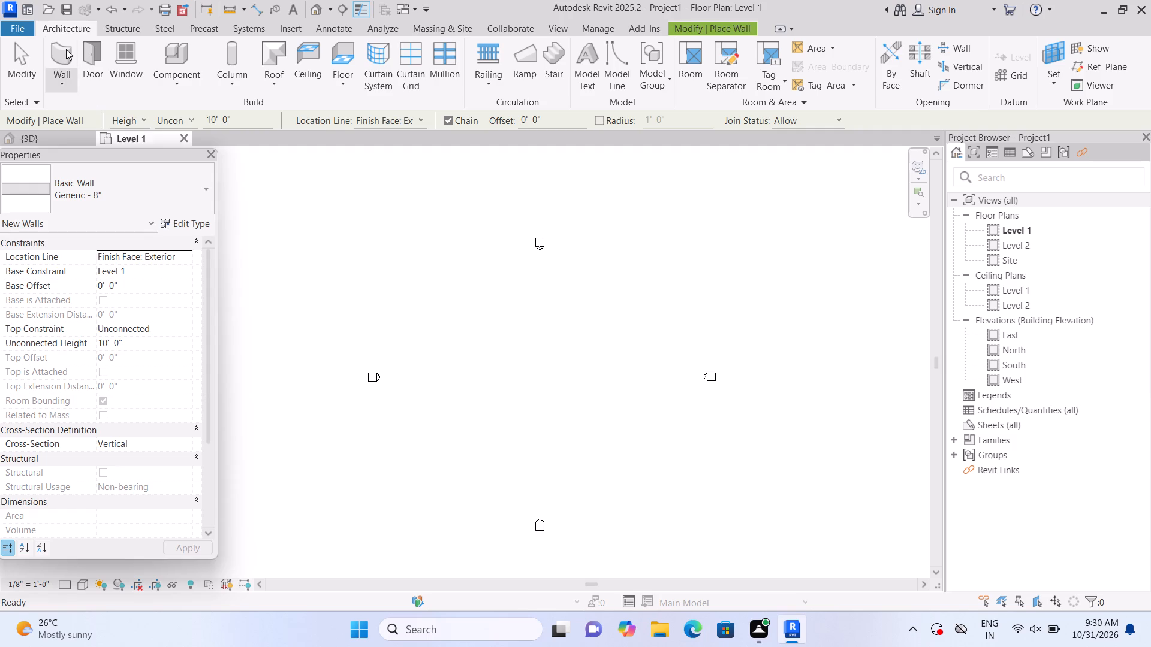
# Duplicate the Generic - 8" basic wall type under the name 9".
pyautogui.click(66, 49)
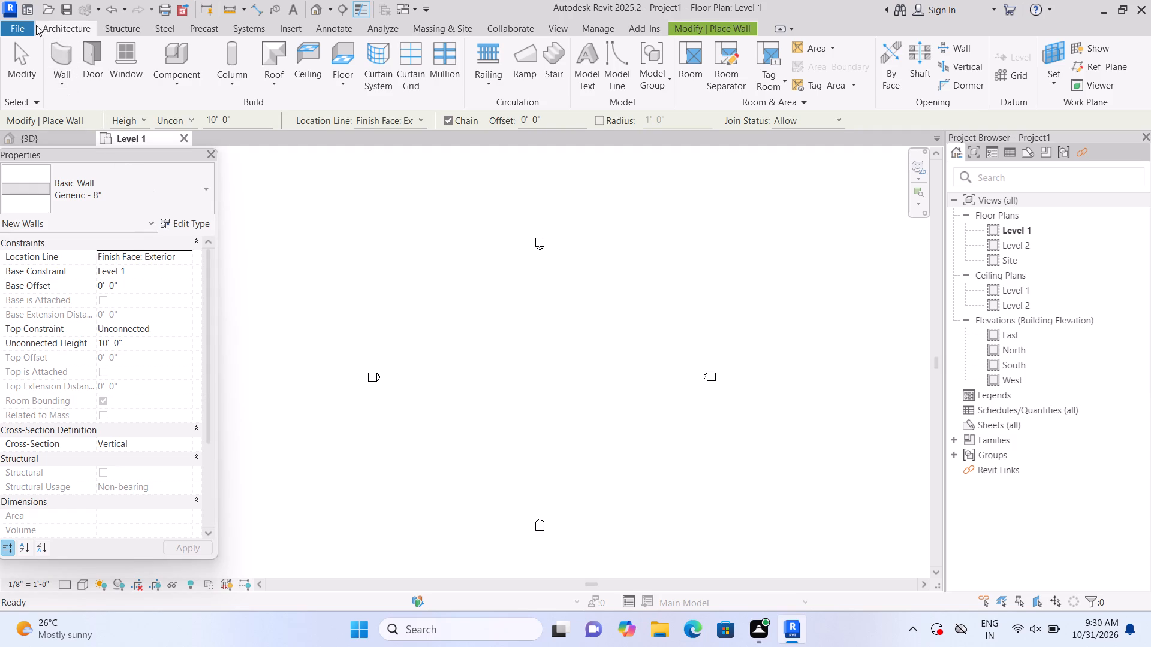
pyautogui.click(185, 221)
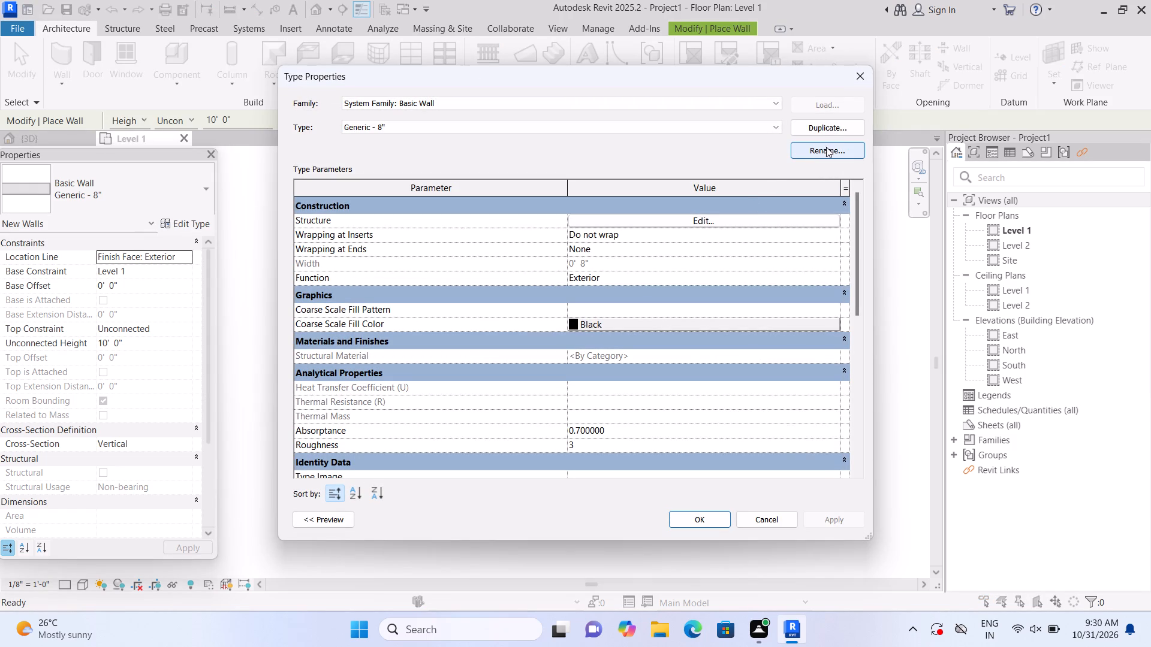
pyautogui.click(829, 128)
pyautogui.click(627, 294)
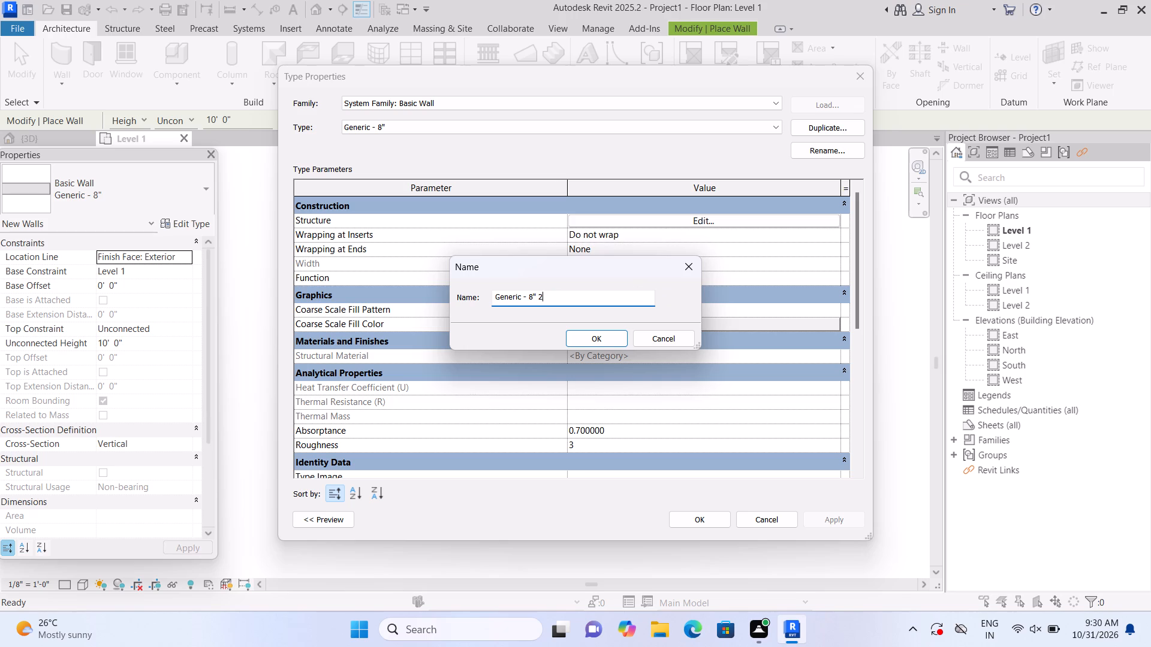
pyautogui.press('BackSpace')
pyautogui.press('BackSpace')
pyautogui.press('BackSpace')
pyautogui.press('BackSpace')
pyautogui.press('BackSpace')
pyautogui.press('BackSpace')
pyautogui.press('BackSpace')
pyautogui.press('BackSpace')
pyautogui.press('BackSpace')
pyautogui.press('BackSpace')
pyautogui.press('BackSpace')
pyautogui.press('BackSpace')
pyautogui.press('BackSpace')
pyautogui.press('BackSpace')
pyautogui.press('BackSpace')
pyautogui.press('BackSpace')
pyautogui.press('BackSpace')
pyautogui.press('BackSpace')
pyautogui.press('BackSpace')
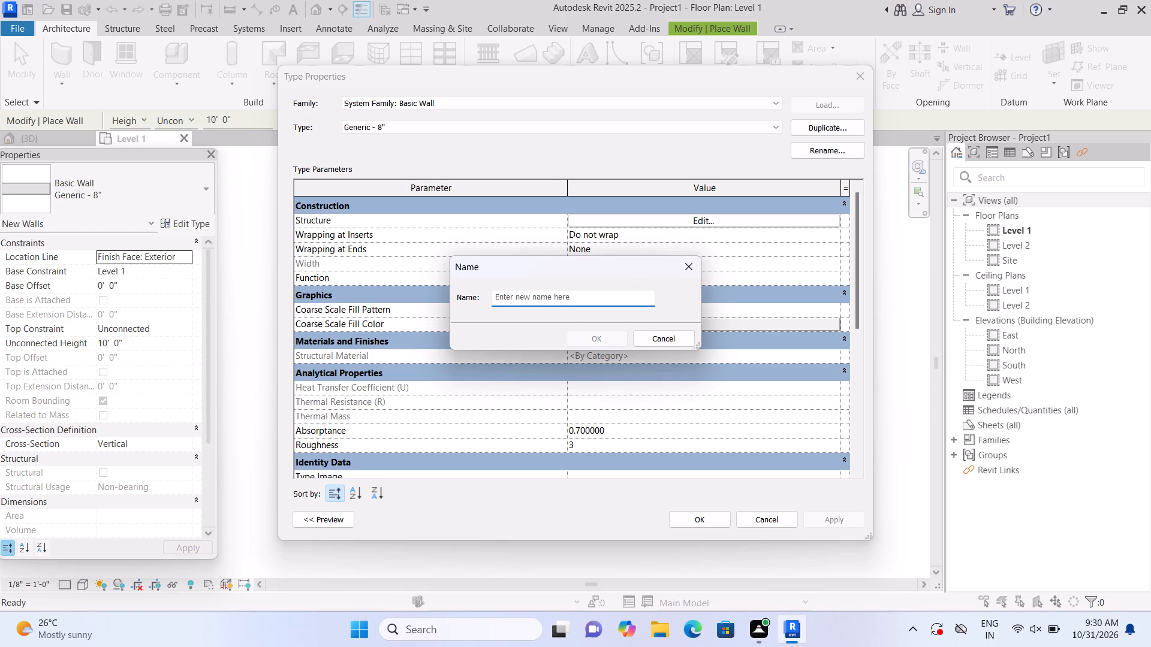
pyautogui.press('9')
pyautogui.hotkey('shift', '"')
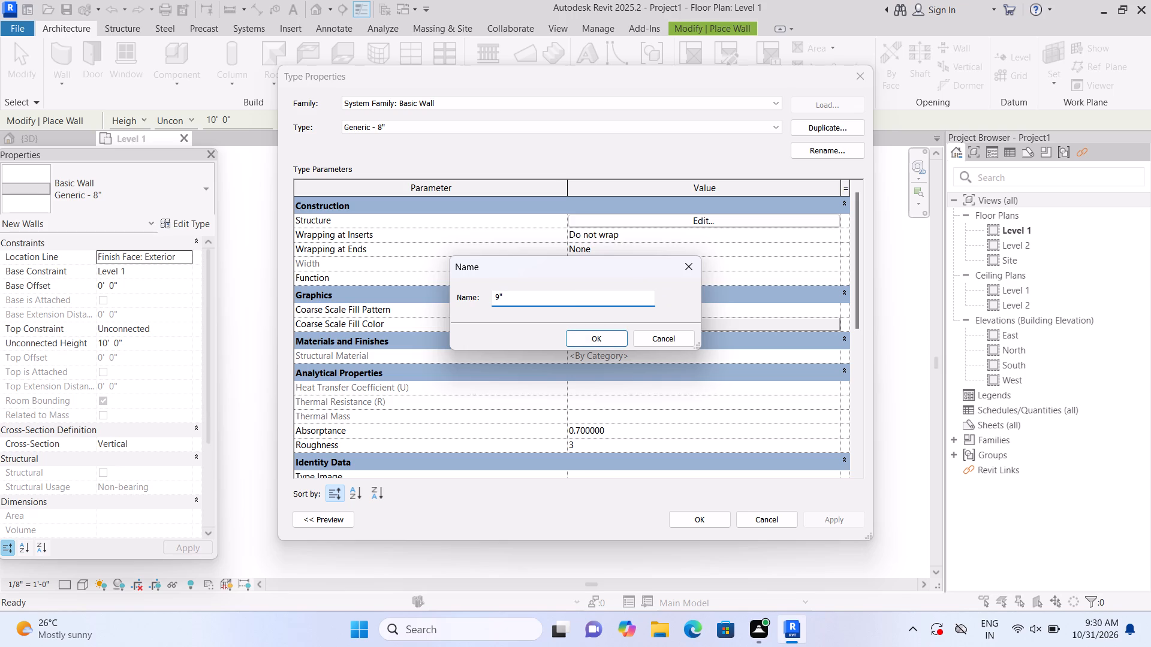
pyautogui.click(610, 334)
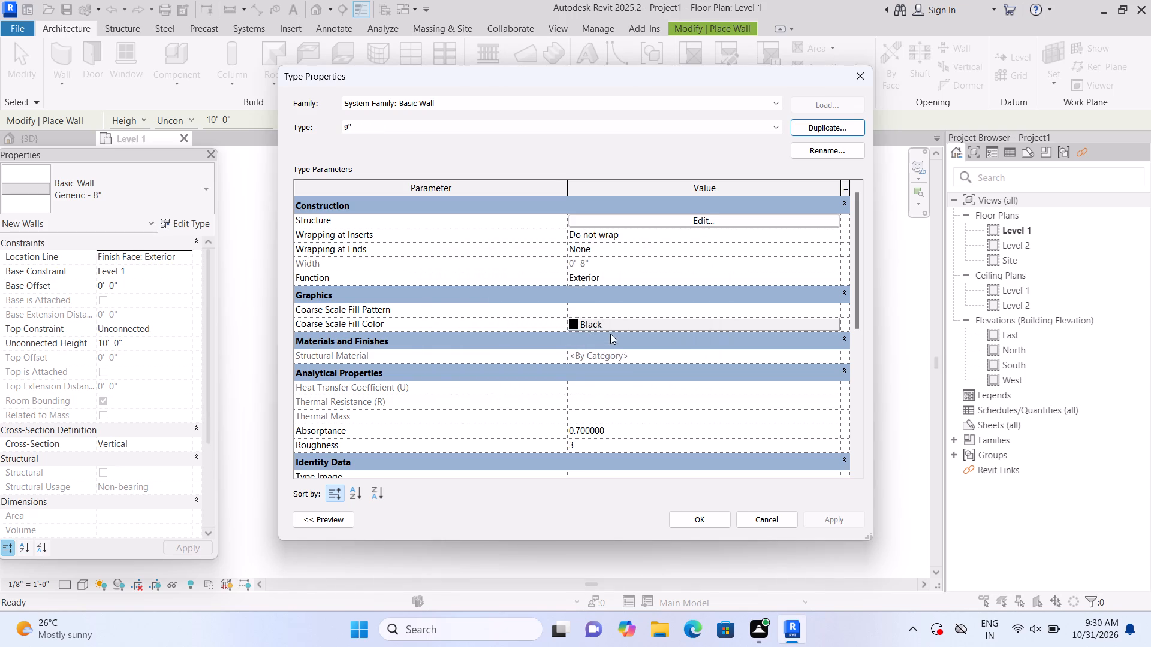
# Set the structure layer thickness of the 9" wall type to 9" and accept the type properties.
pyautogui.click(702, 219)
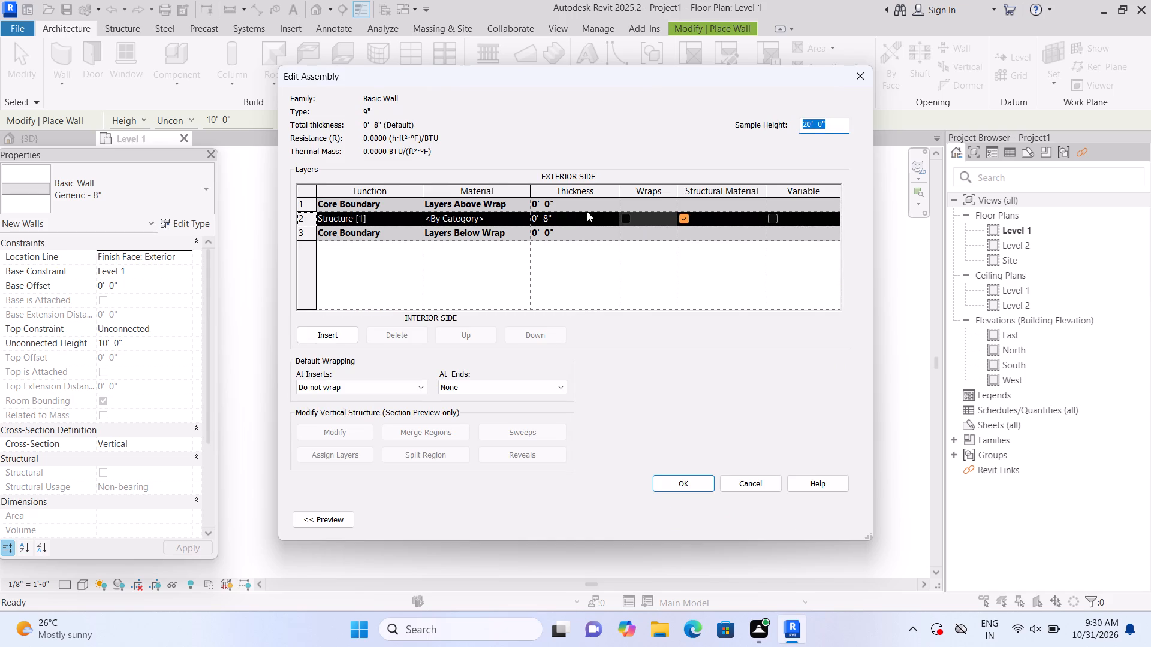
pyautogui.click(587, 211)
pyautogui.click(583, 222)
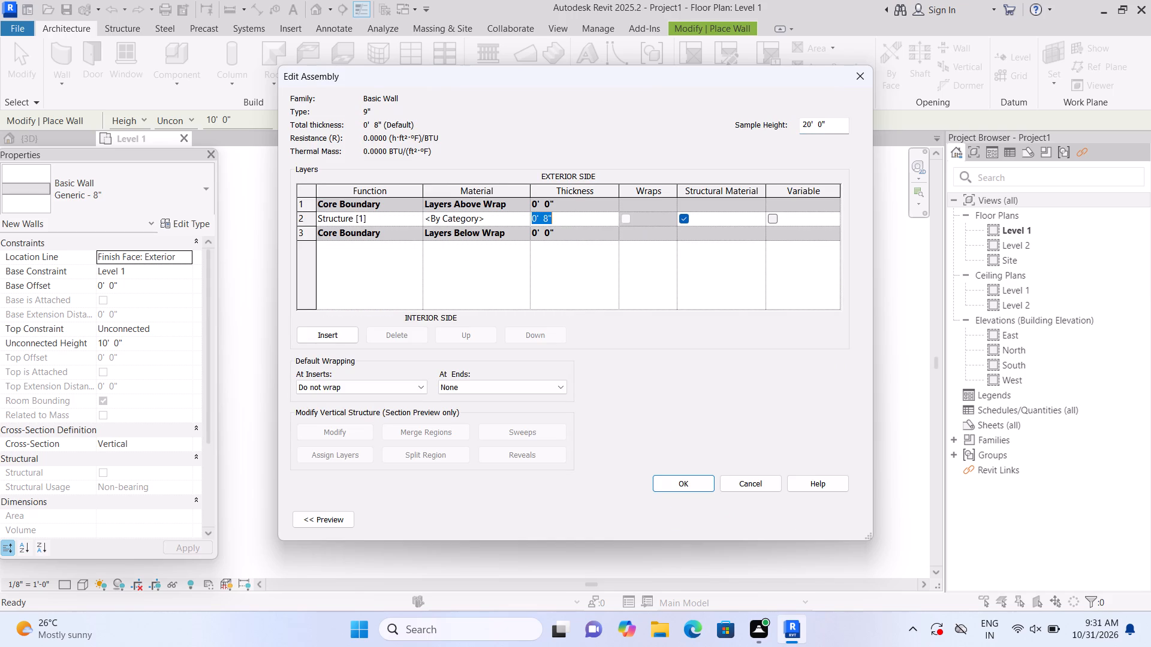
pyautogui.press('BackSpace')
pyautogui.press('9')
pyautogui.hotkey('shift', '"')
pyautogui.press('Return')
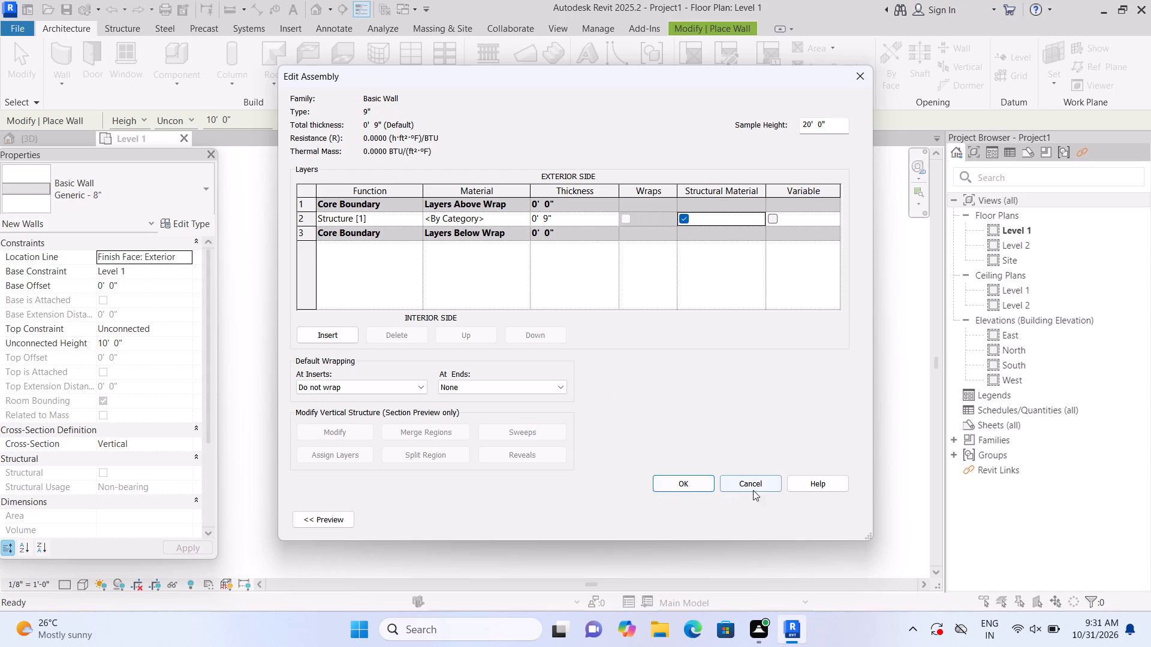
pyautogui.click(688, 482)
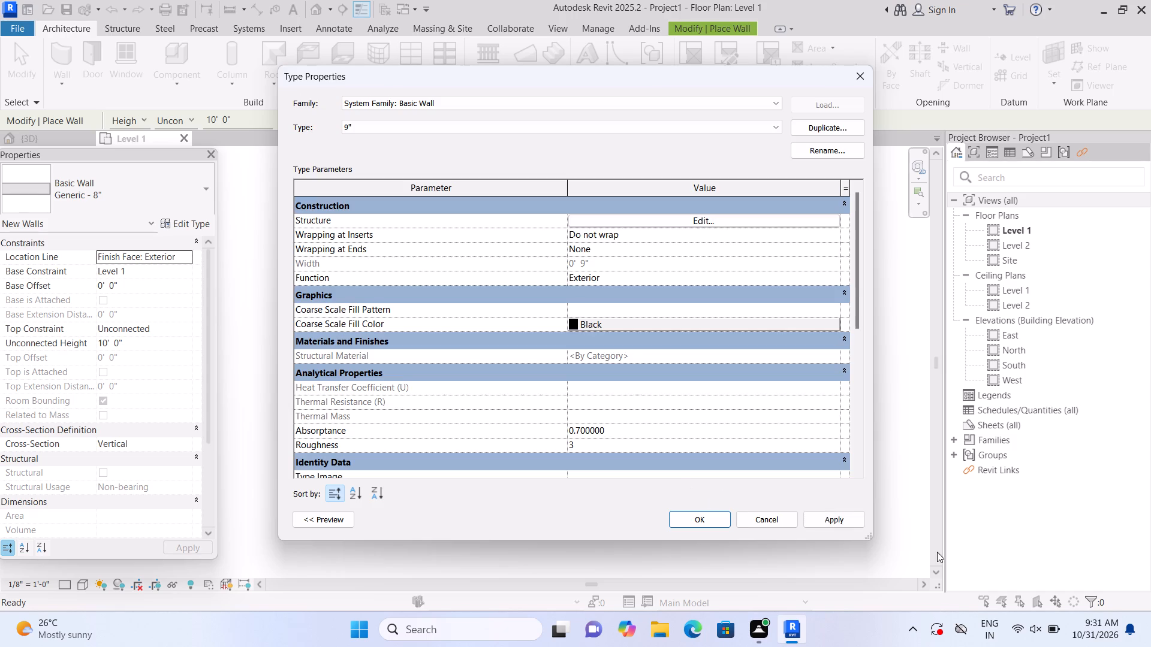
pyautogui.click(842, 517)
pyautogui.click(718, 521)
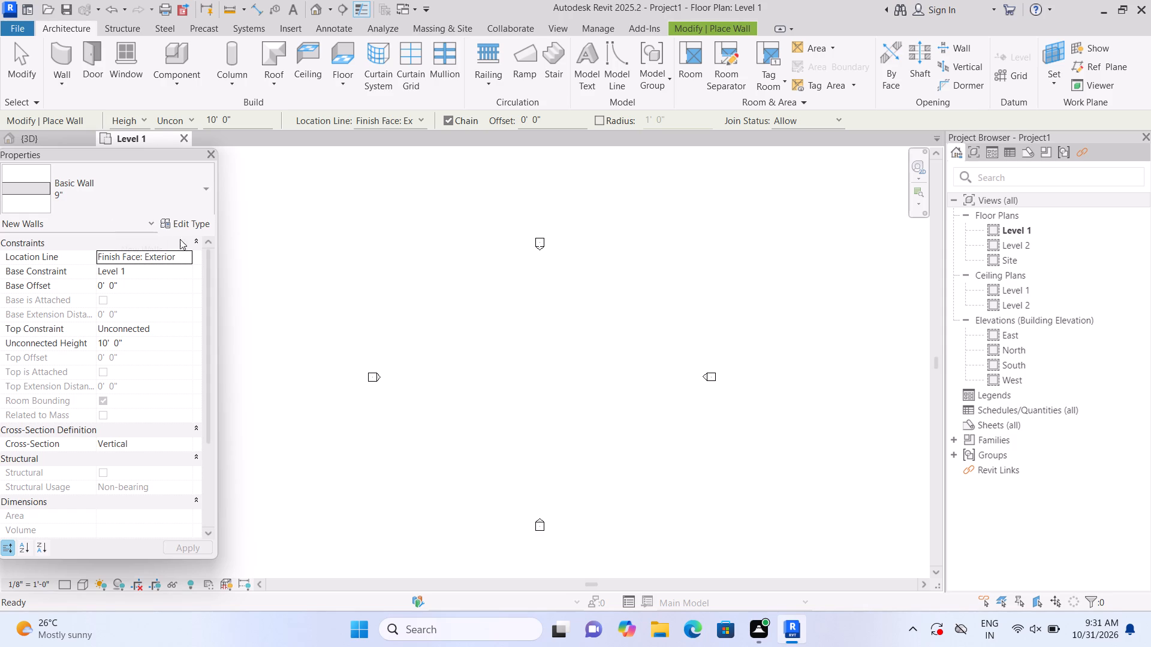
# Duplicate the 9" basic wall type under the name 4.5".
pyautogui.click(187, 218)
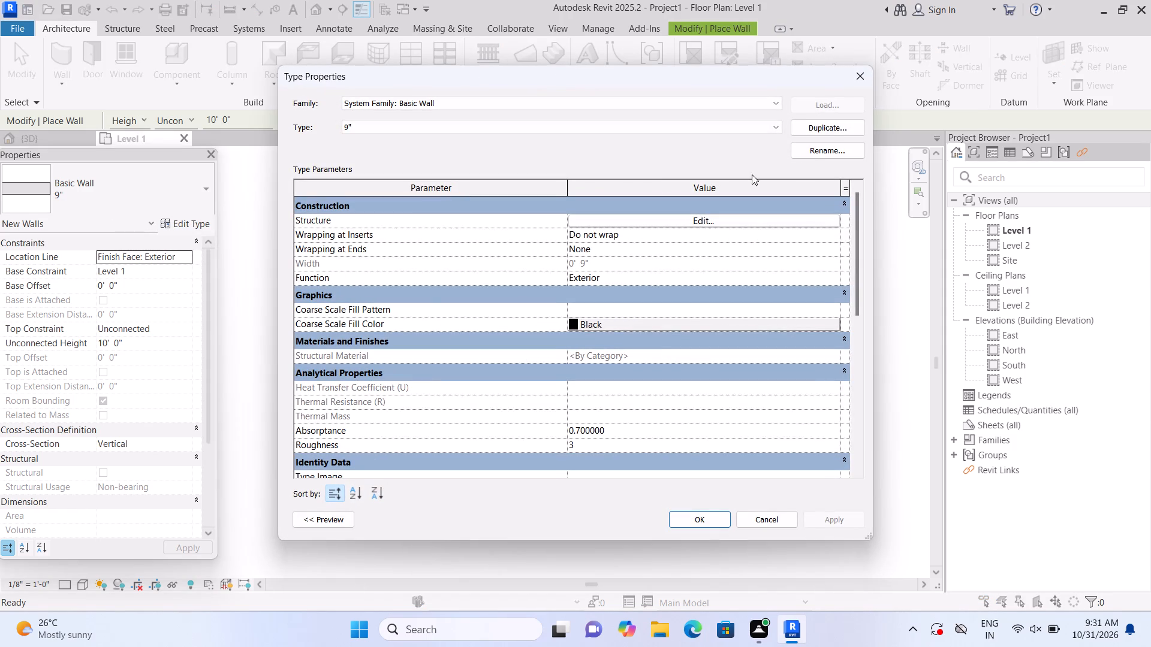
pyautogui.click(830, 129)
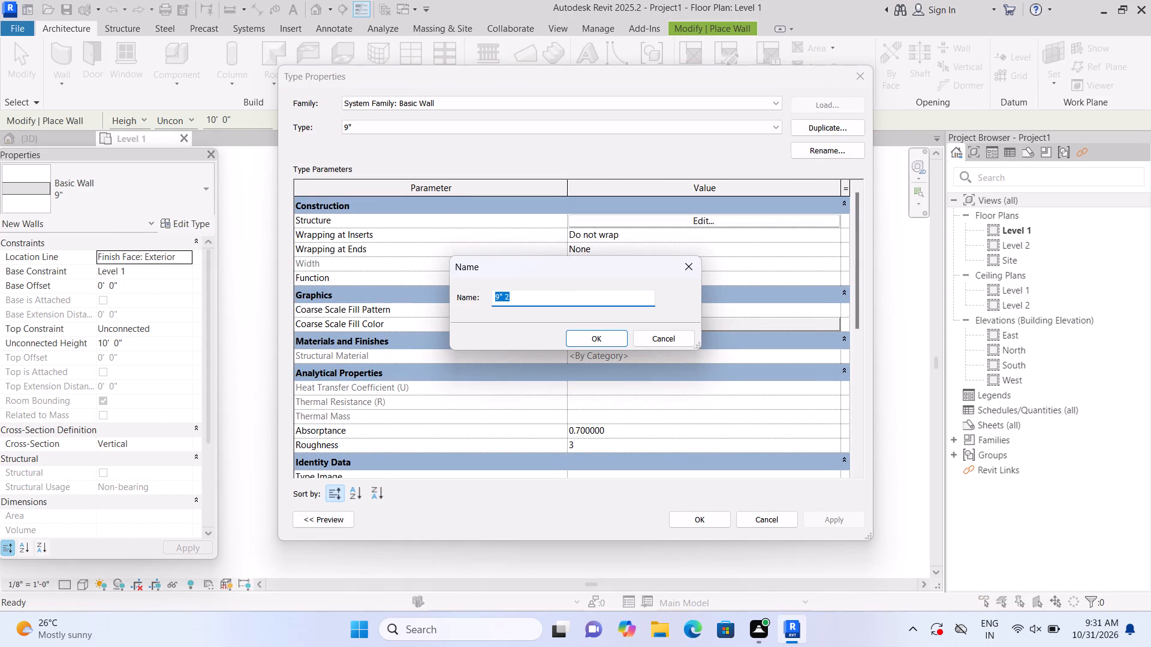
pyautogui.click(577, 299)
pyautogui.press('BackSpace')
pyautogui.press('BackSpace')
pyautogui.press('BackSpace')
pyautogui.press('BackSpace')
pyautogui.press('BackSpace')
pyautogui.press('BackSpace')
pyautogui.press('BackSpace')
pyautogui.press('BackSpace')
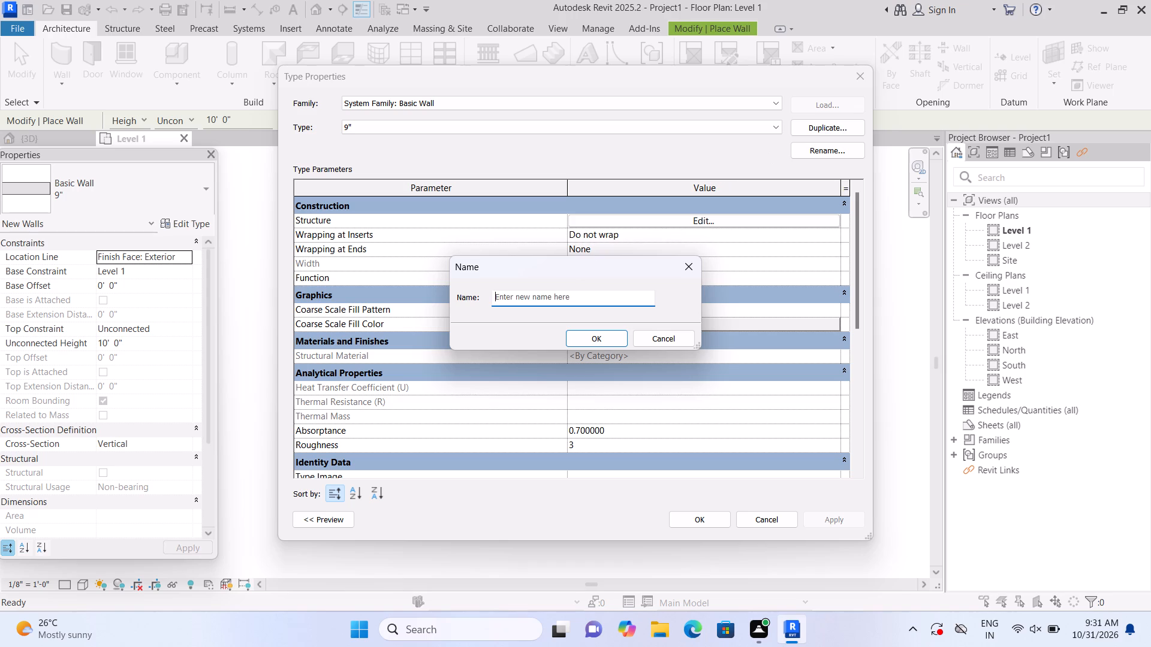
pyautogui.write('4.5"')
pyautogui.press('Return')
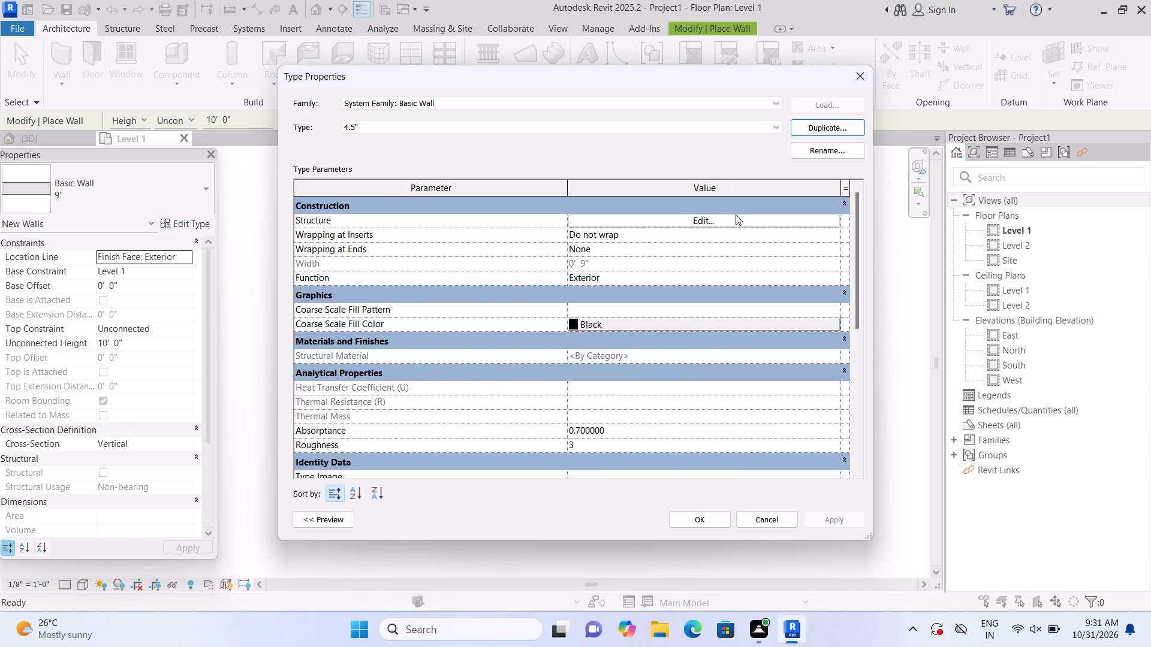
# Set the structure layer thickness of the 4.5" wall type to 4.5" and accept the type properties.
pyautogui.click(708, 219)
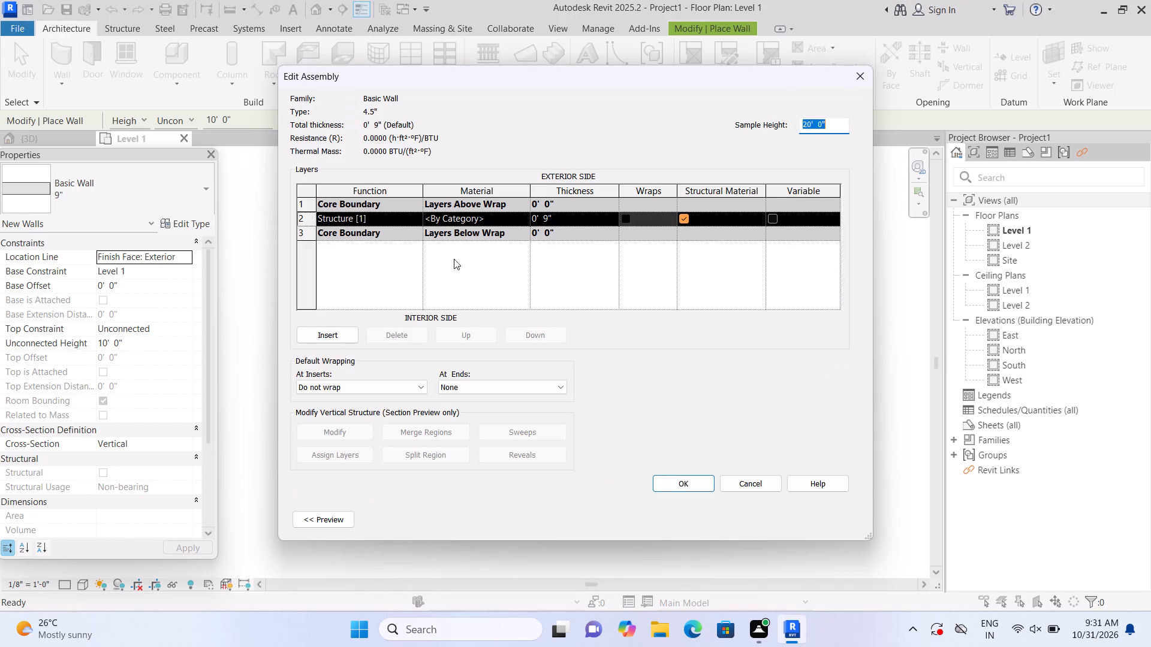
pyautogui.click(580, 215)
pyautogui.press('BackSpace')
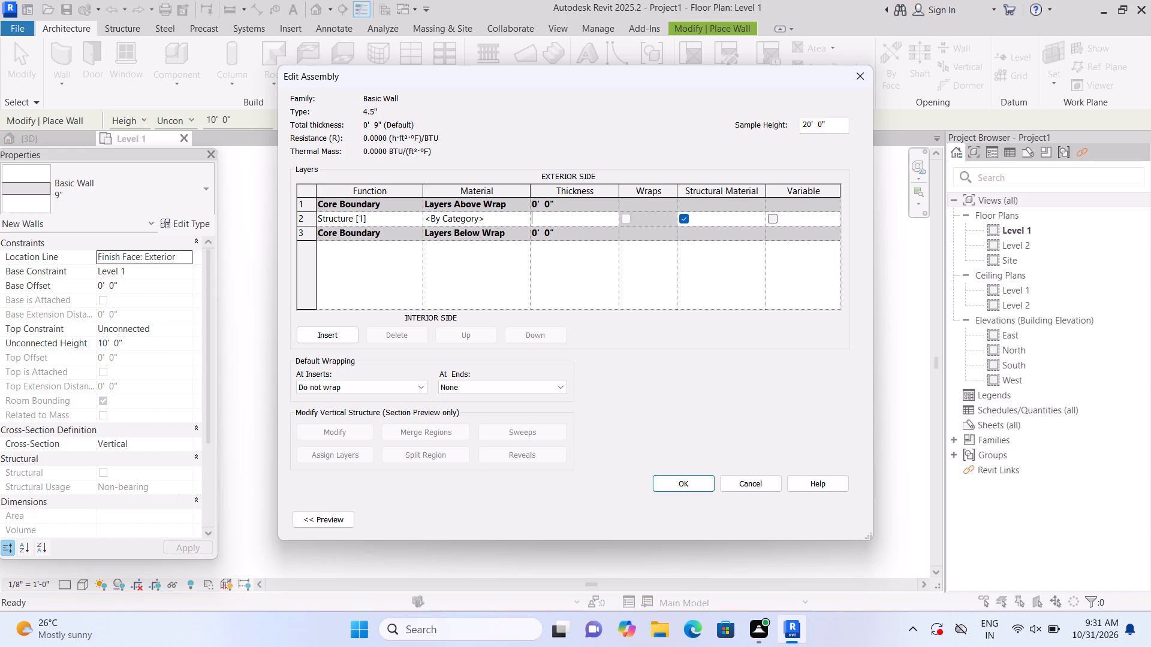
pyautogui.write('4.5"')
pyautogui.press('Return')
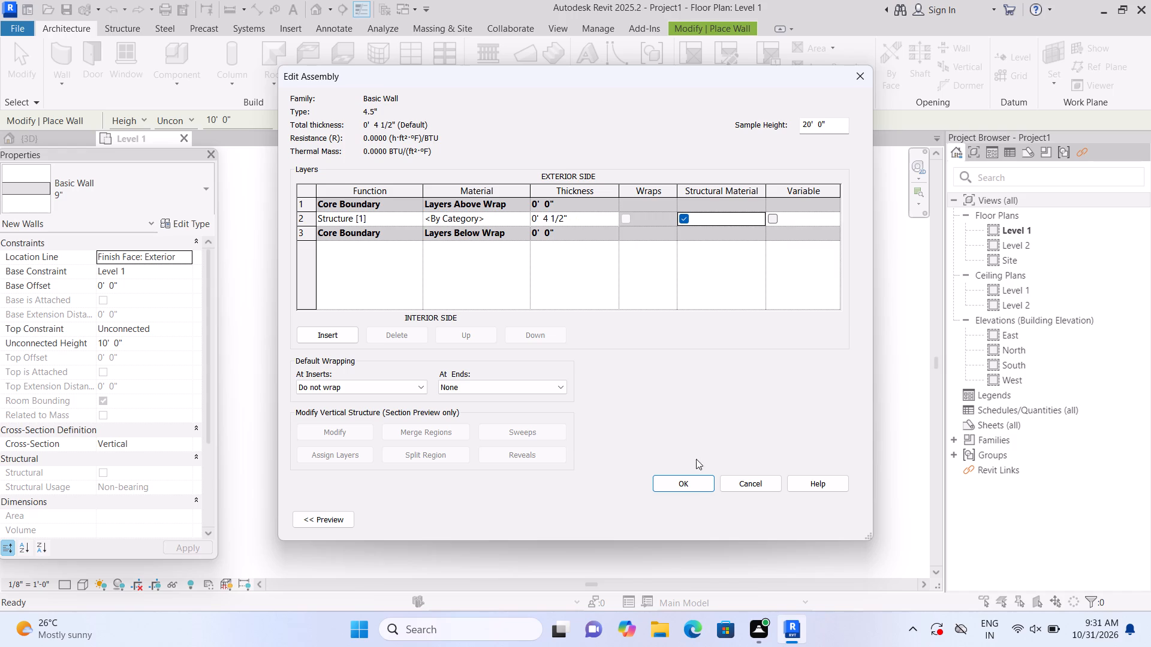
pyautogui.click(695, 482)
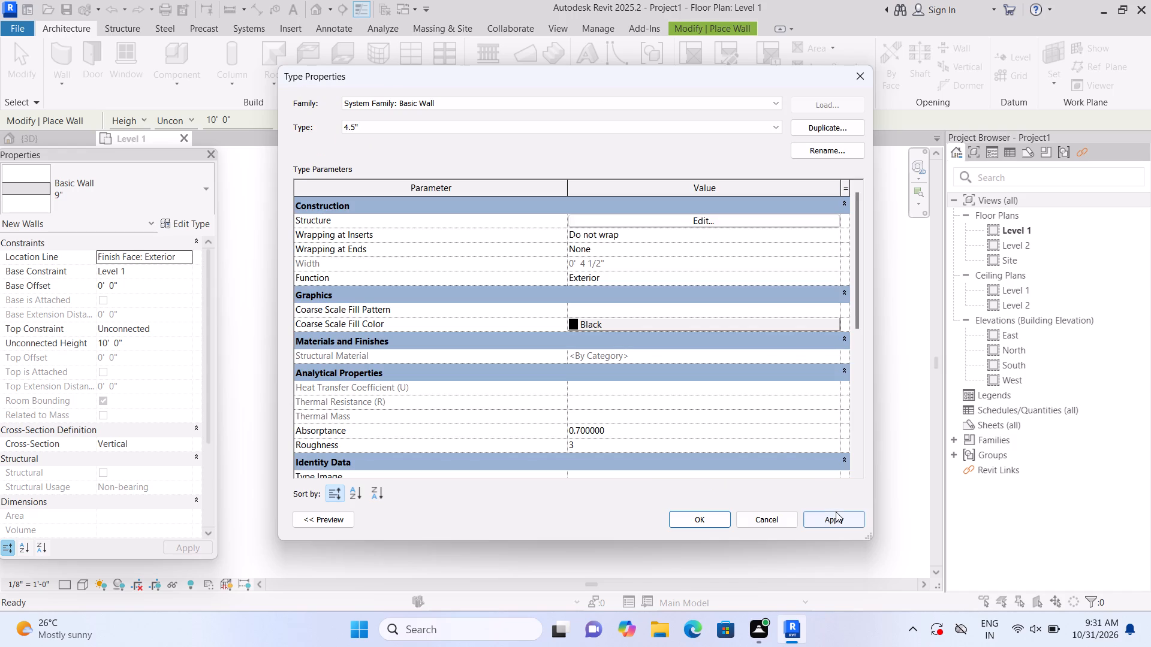
pyautogui.click(831, 518)
pyautogui.click(685, 515)
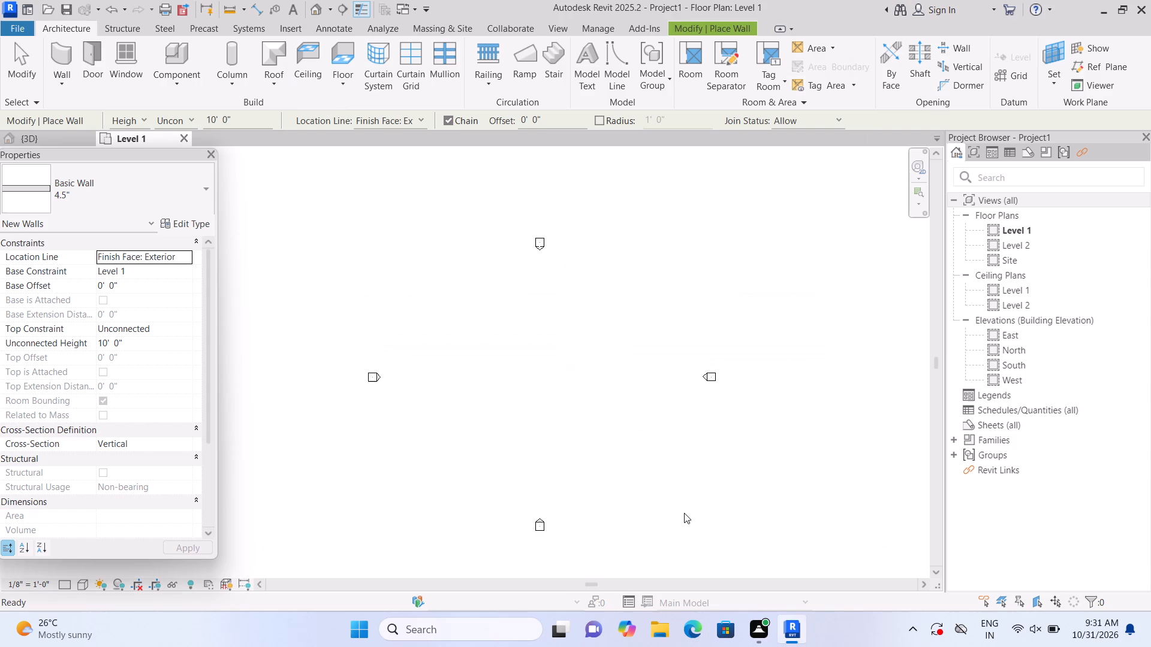
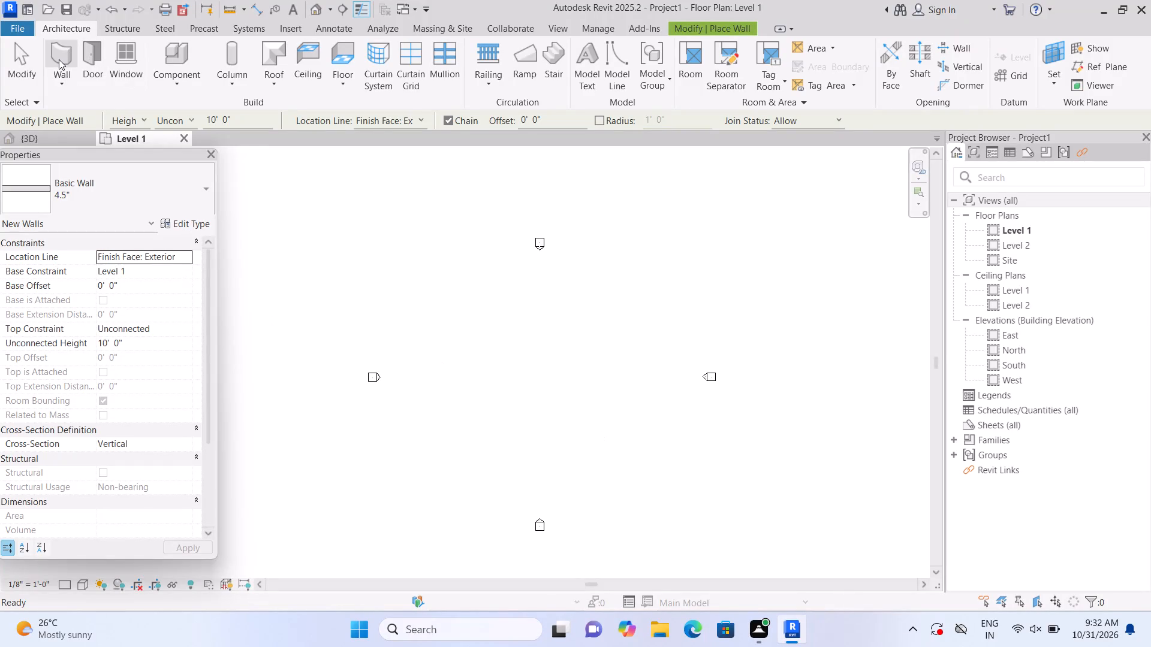
# Set the wall type for placement to the 9" basic wall.
pyautogui.click(60, 59)
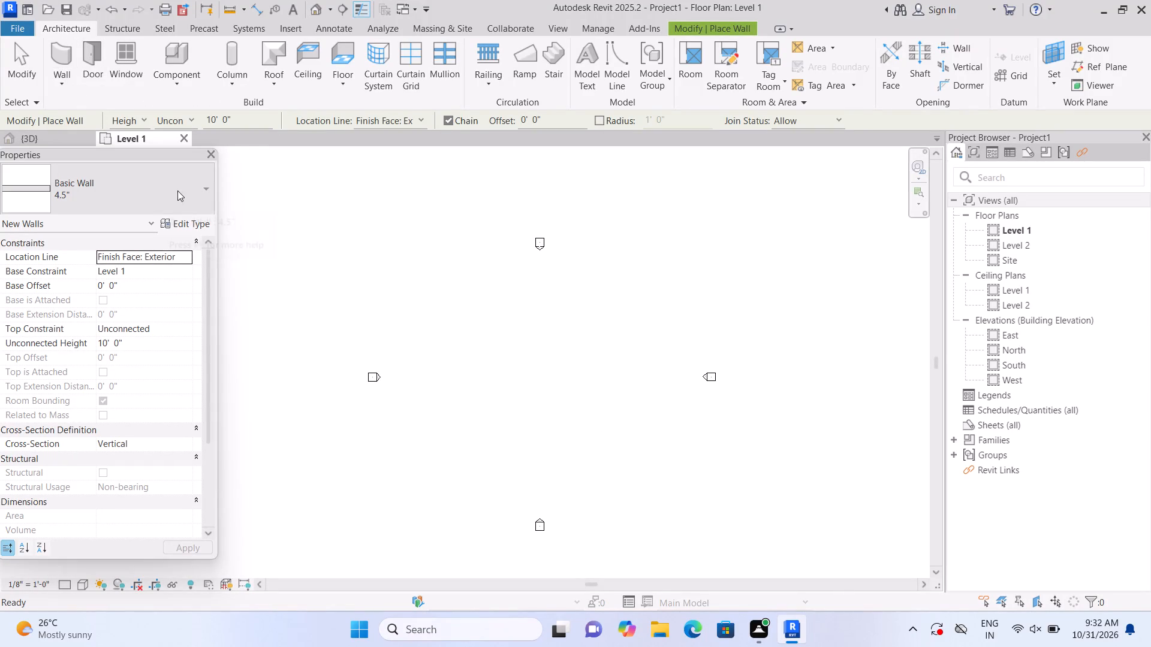
pyautogui.click(197, 187)
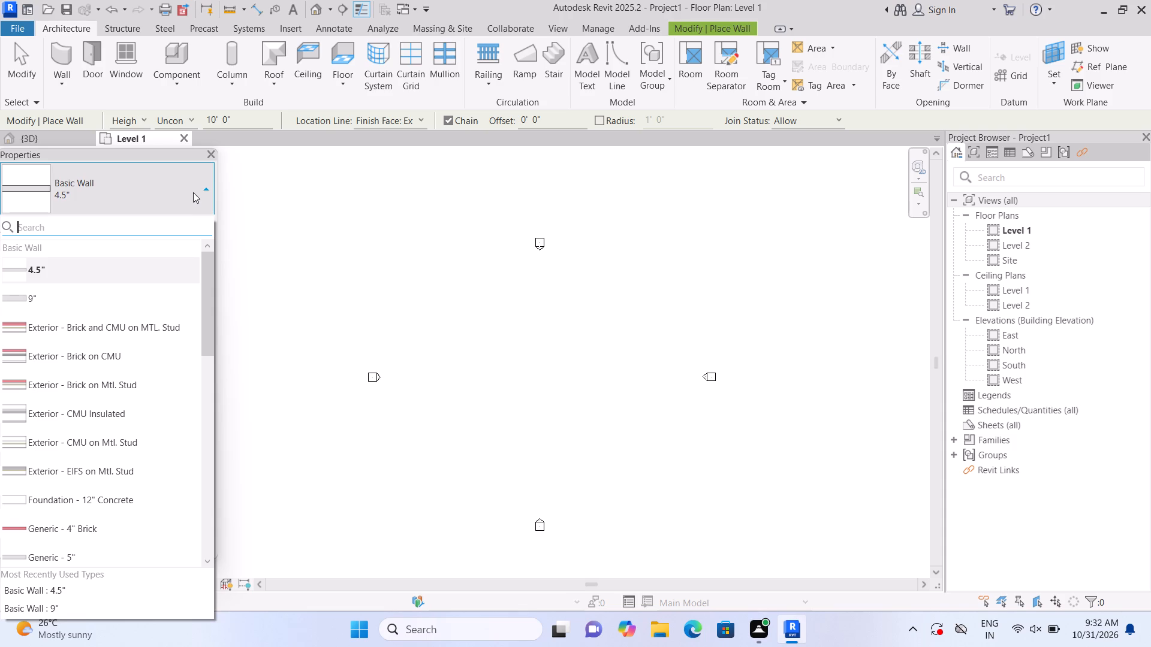
pyautogui.click(164, 288)
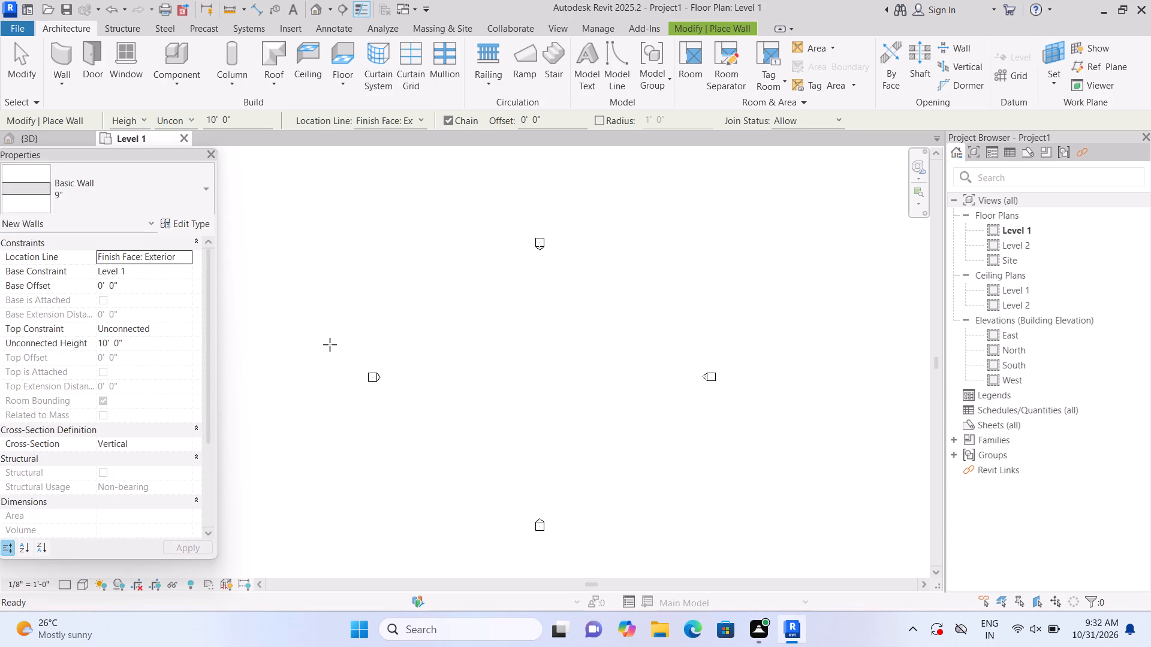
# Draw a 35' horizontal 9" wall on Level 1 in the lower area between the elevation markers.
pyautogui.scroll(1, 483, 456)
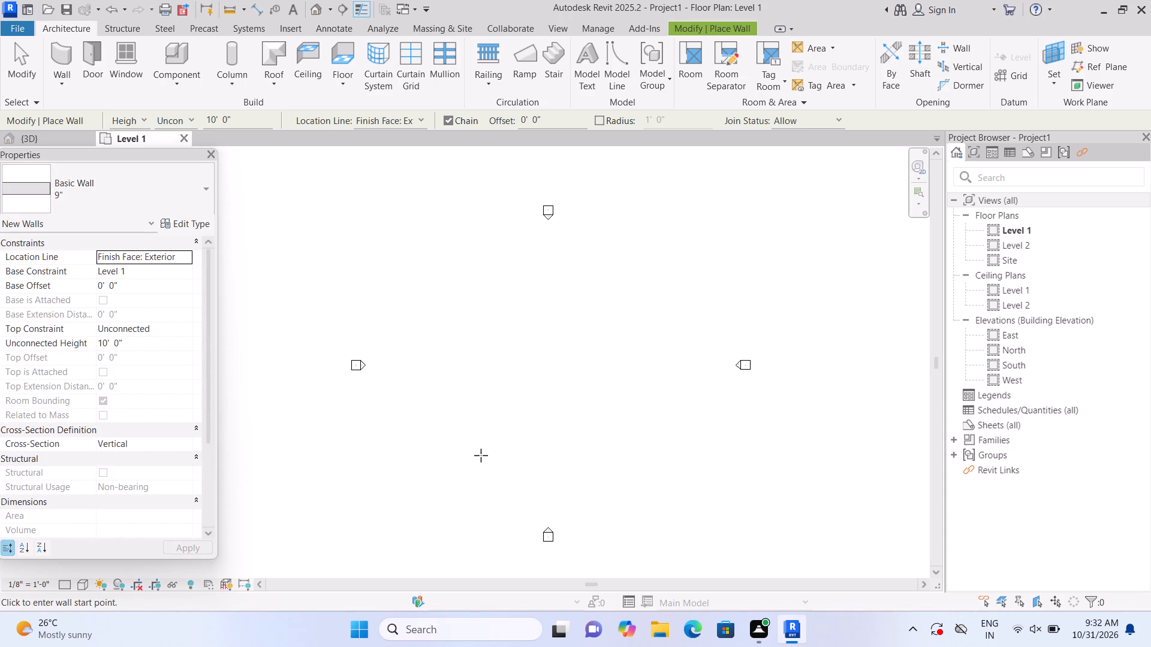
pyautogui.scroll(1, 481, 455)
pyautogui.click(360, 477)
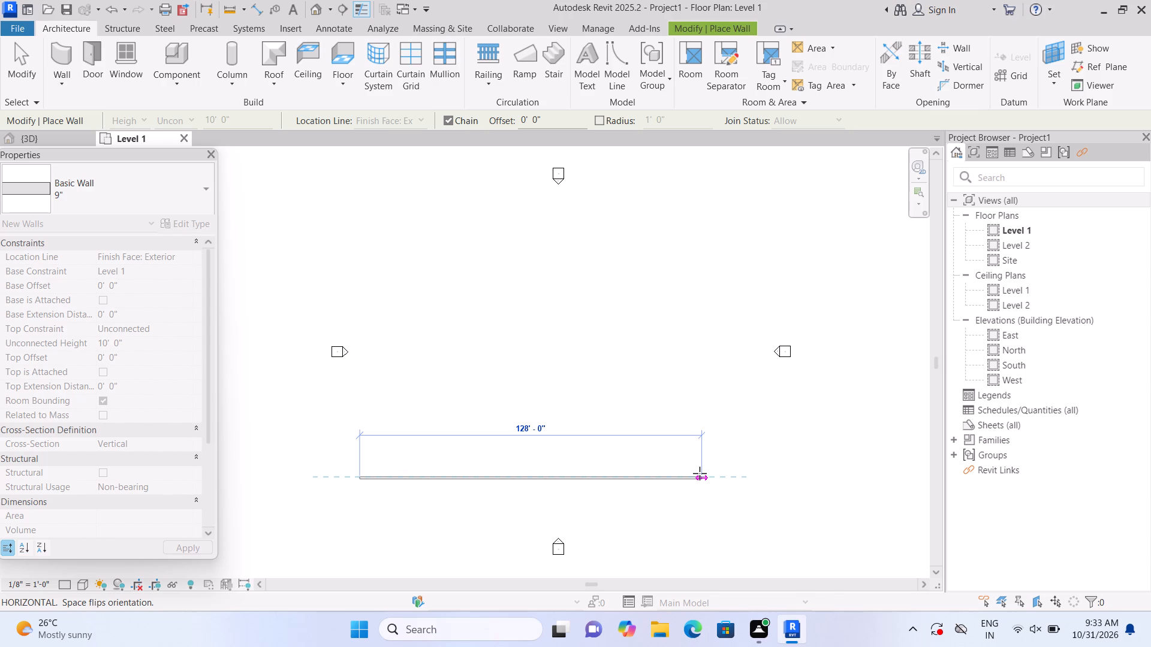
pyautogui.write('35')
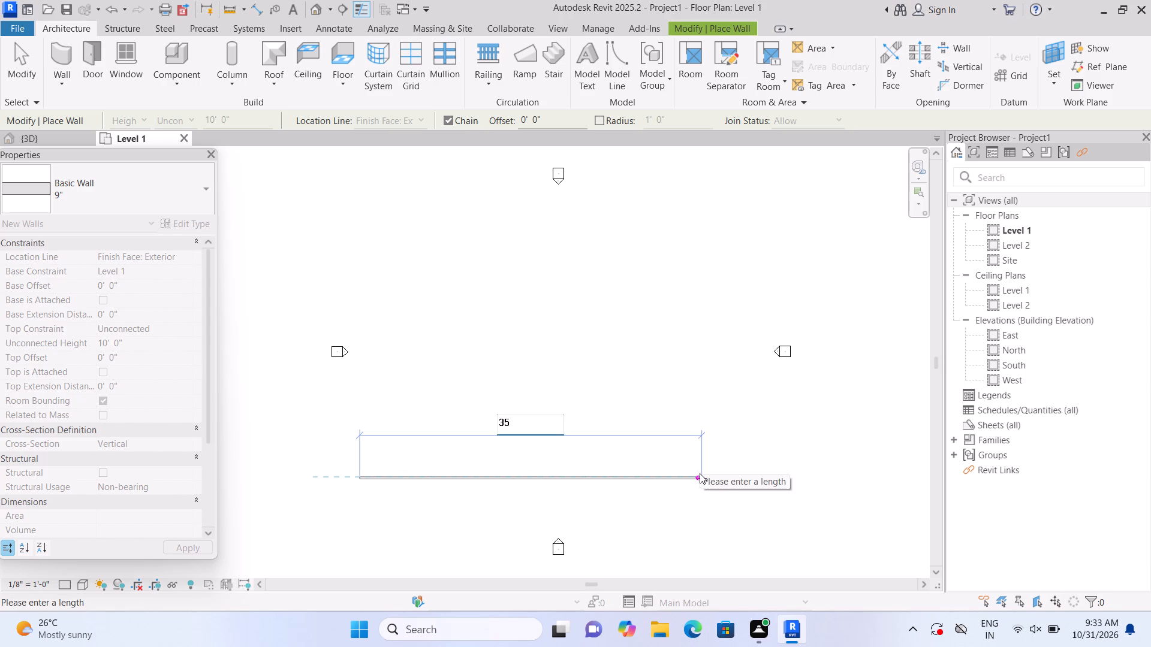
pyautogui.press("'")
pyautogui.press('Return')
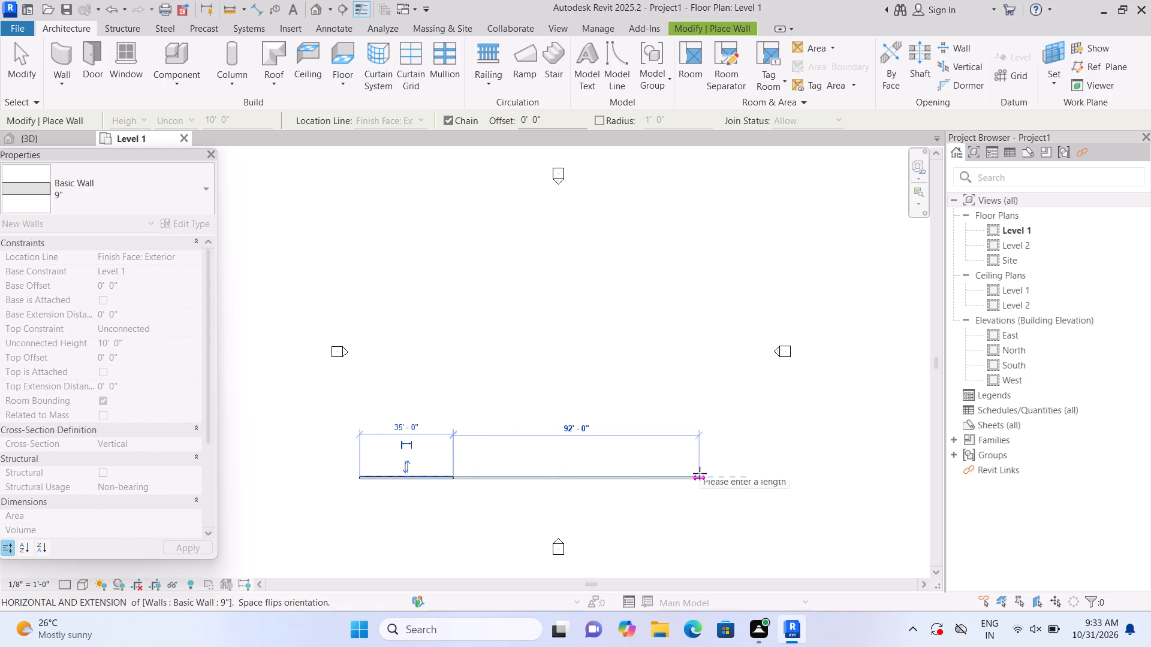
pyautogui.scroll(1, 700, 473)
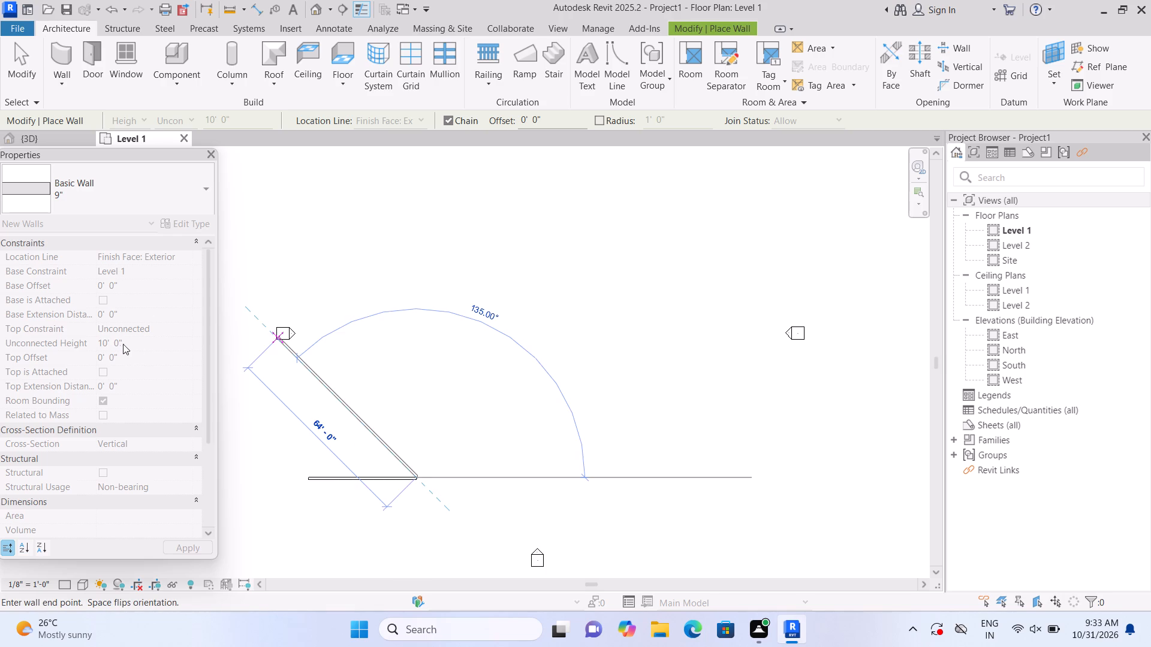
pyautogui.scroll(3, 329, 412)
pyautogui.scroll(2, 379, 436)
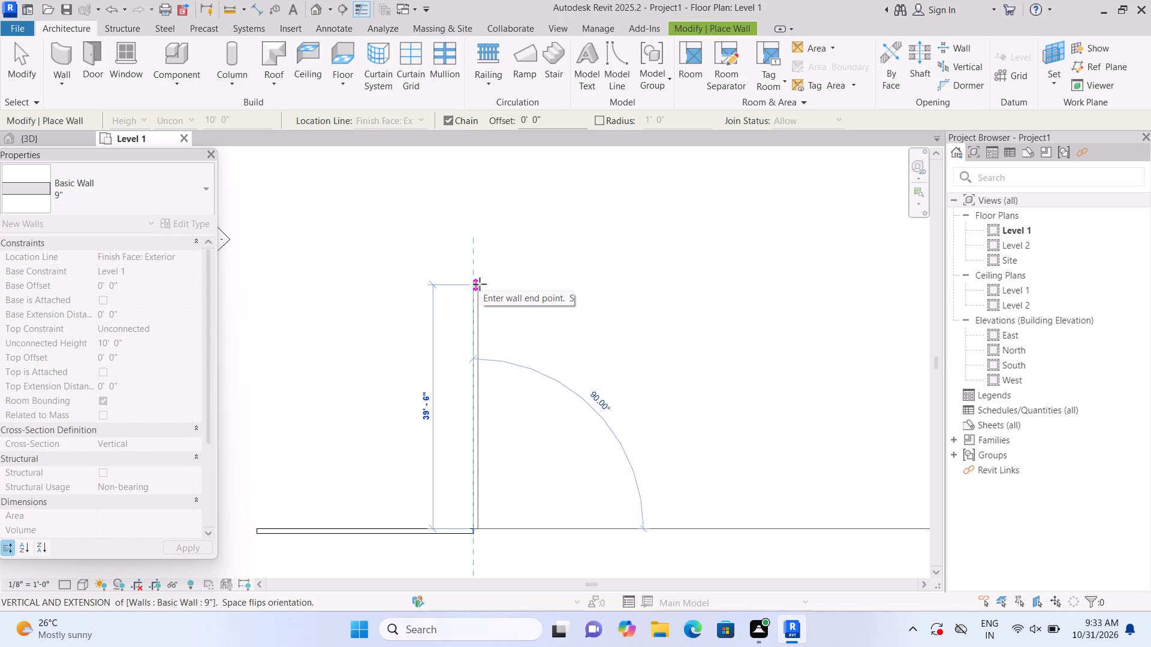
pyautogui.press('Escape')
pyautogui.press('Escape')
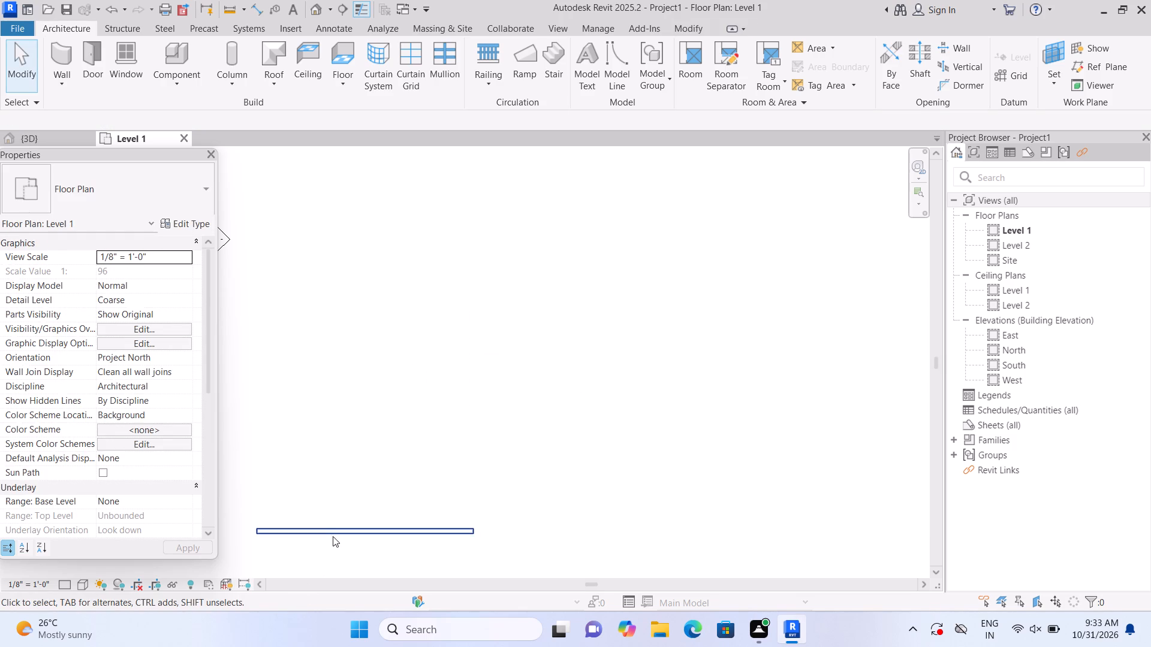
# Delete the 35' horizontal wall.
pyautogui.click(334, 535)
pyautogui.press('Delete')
# Draw a 40' horizontal 9" wall on Level 1, above the south elevation marker.
pyautogui.scroll(-4, 423, 430)
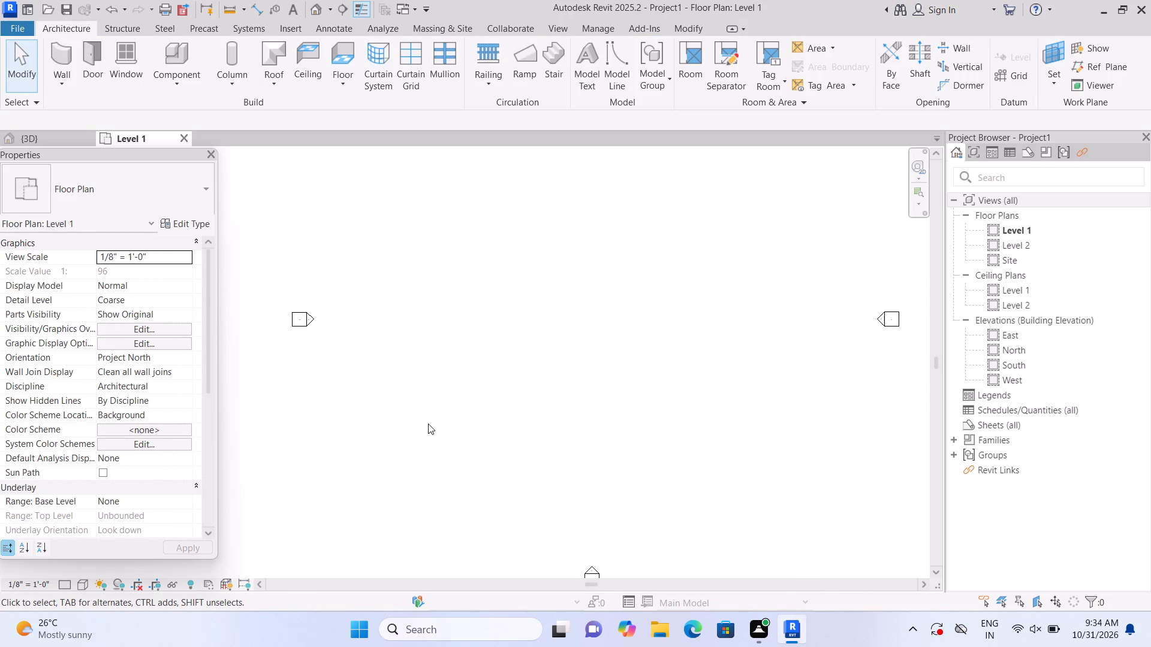
pyautogui.scroll(-1, 428, 424)
pyautogui.click(52, 61)
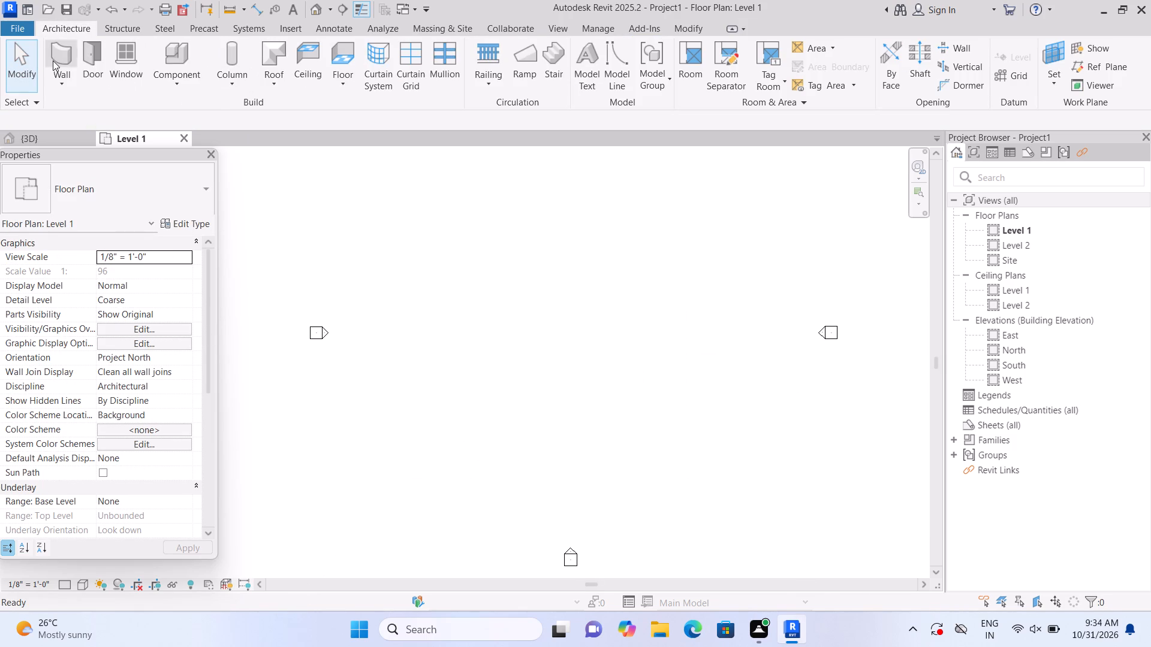
pyautogui.click(421, 469)
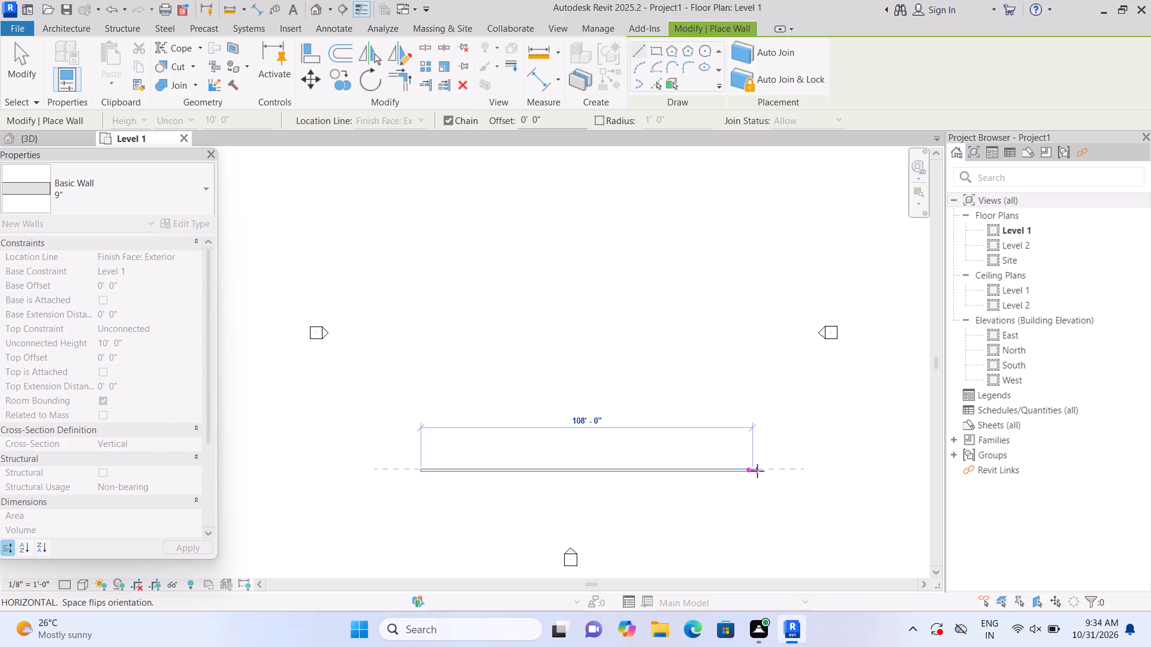
pyautogui.press('4')
pyautogui.write("0'")
pyautogui.press('Return')
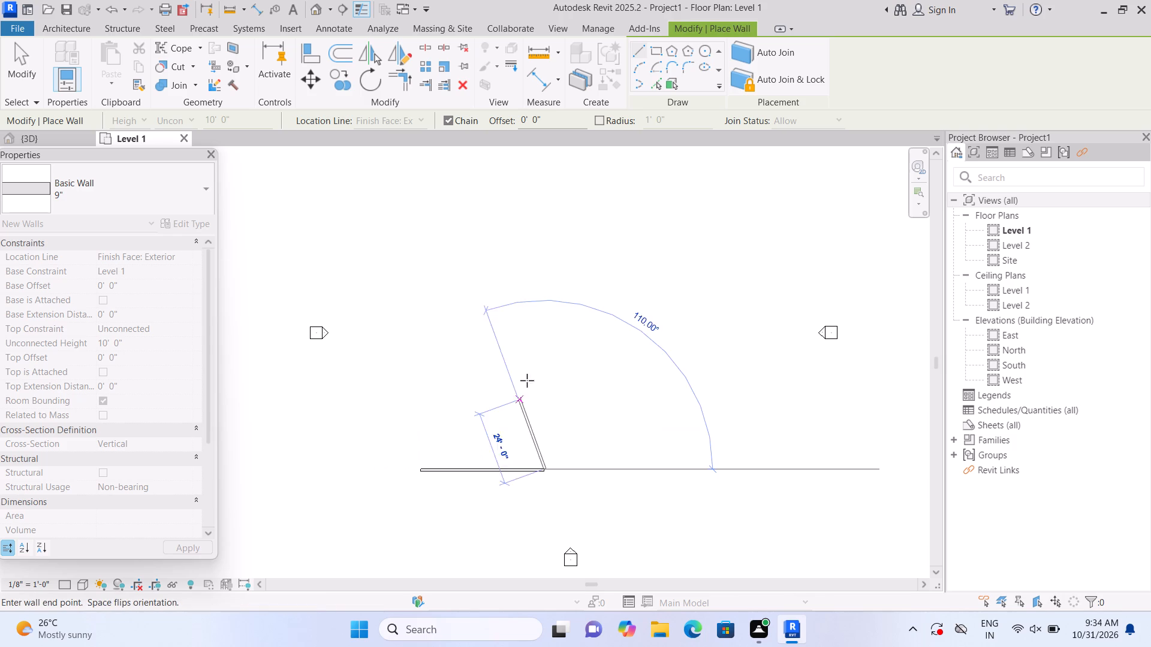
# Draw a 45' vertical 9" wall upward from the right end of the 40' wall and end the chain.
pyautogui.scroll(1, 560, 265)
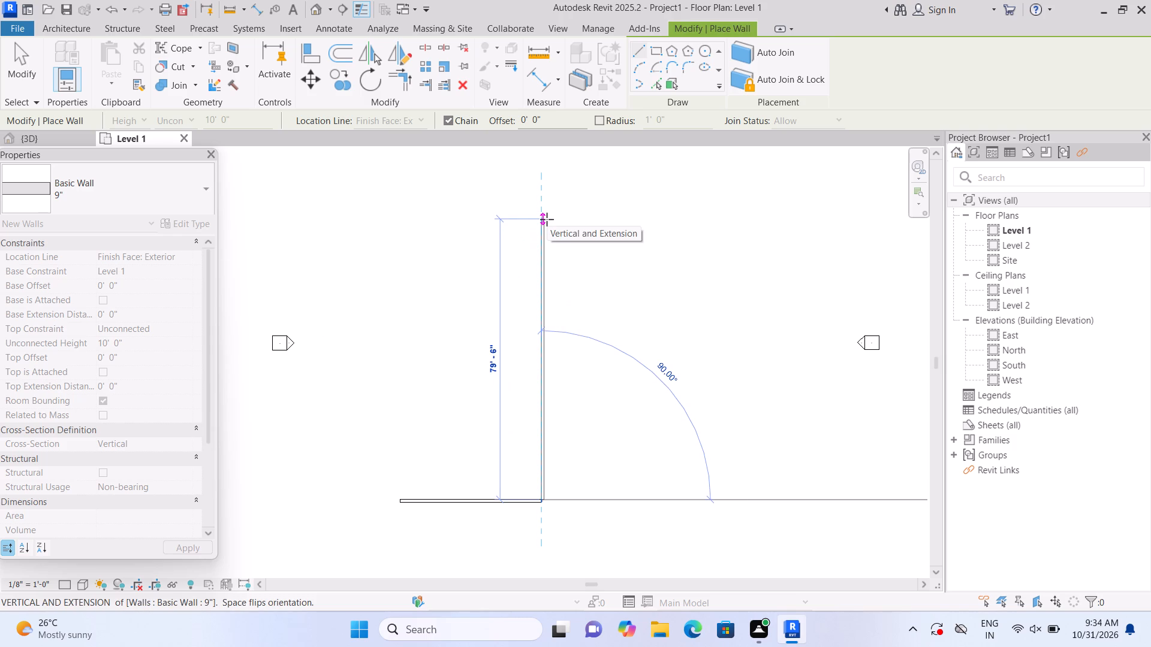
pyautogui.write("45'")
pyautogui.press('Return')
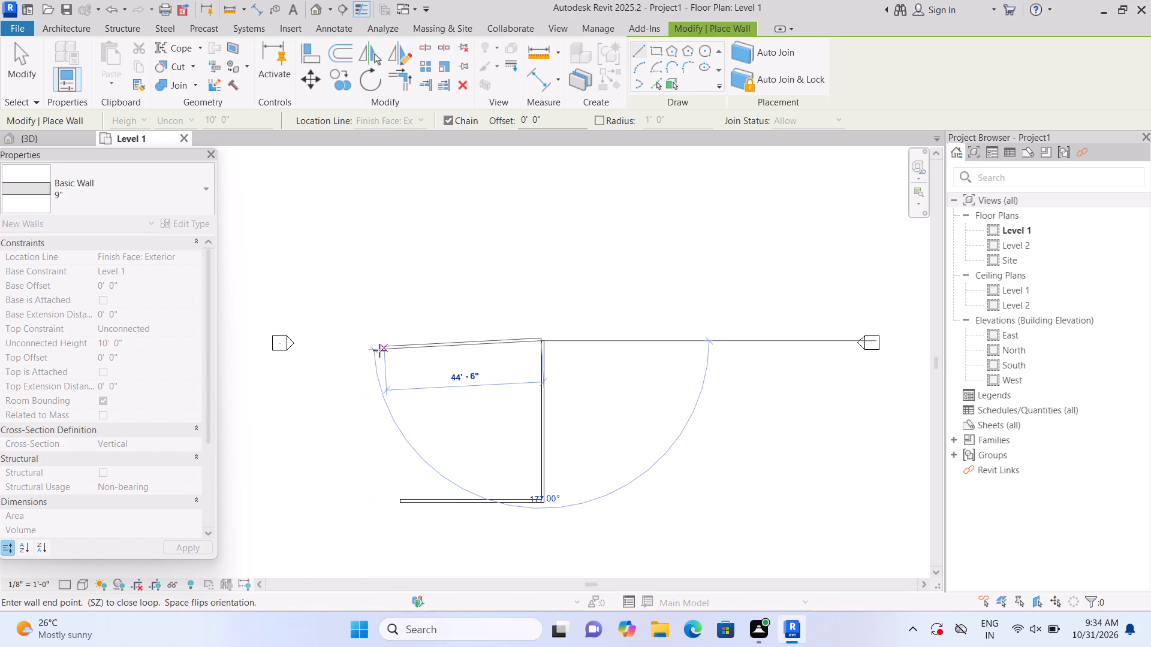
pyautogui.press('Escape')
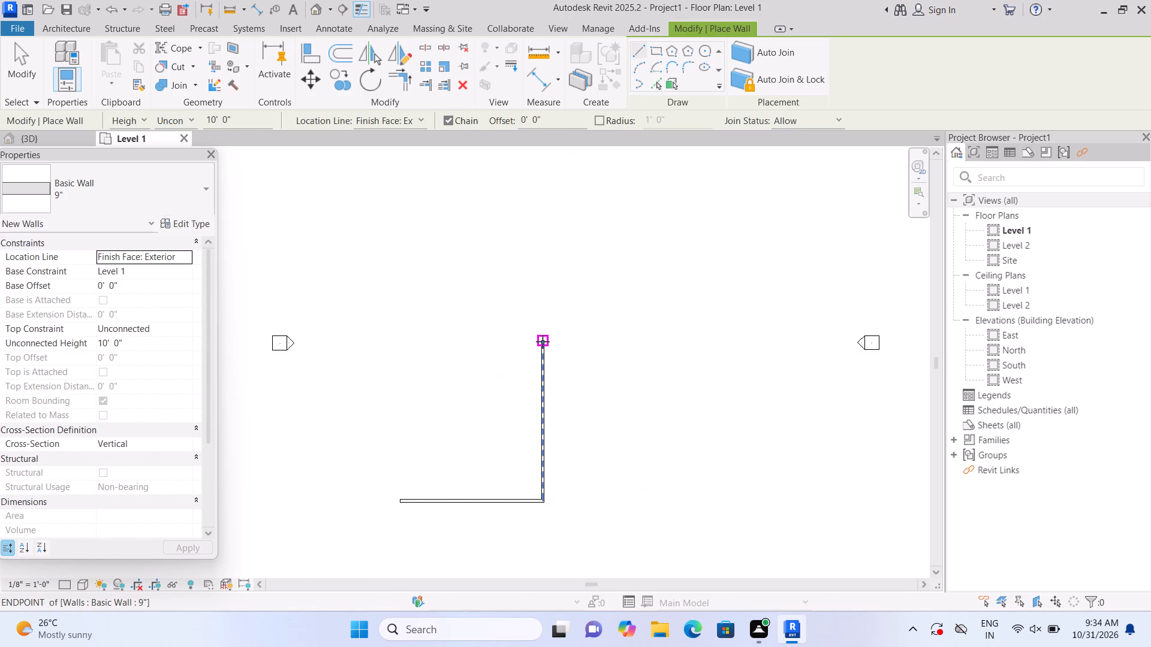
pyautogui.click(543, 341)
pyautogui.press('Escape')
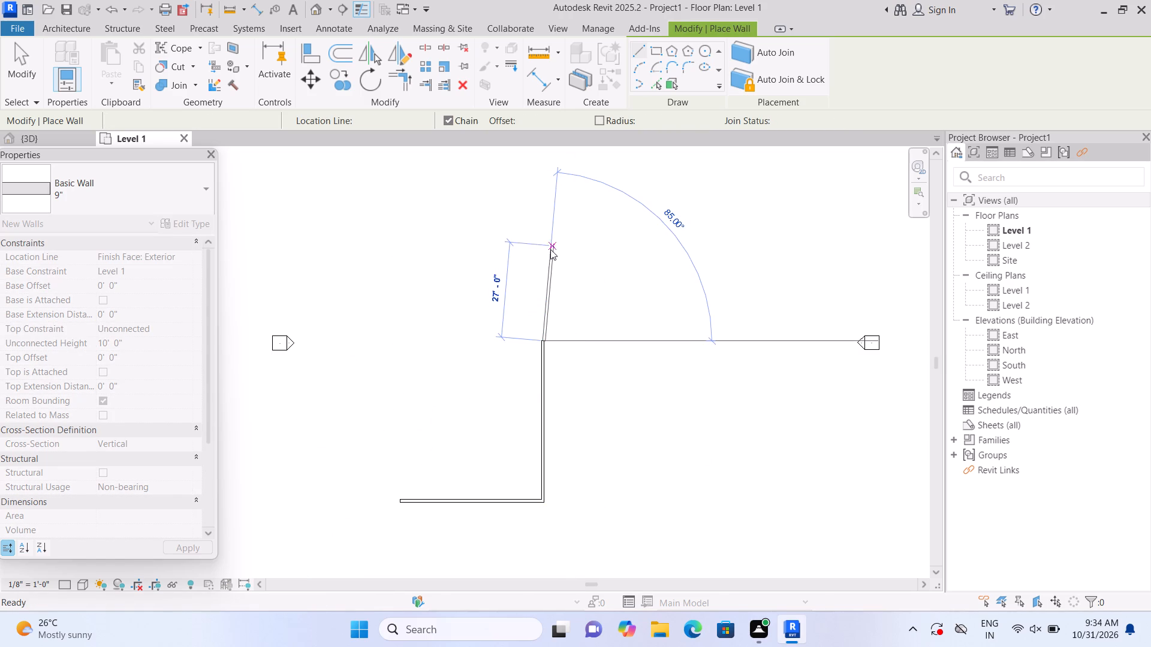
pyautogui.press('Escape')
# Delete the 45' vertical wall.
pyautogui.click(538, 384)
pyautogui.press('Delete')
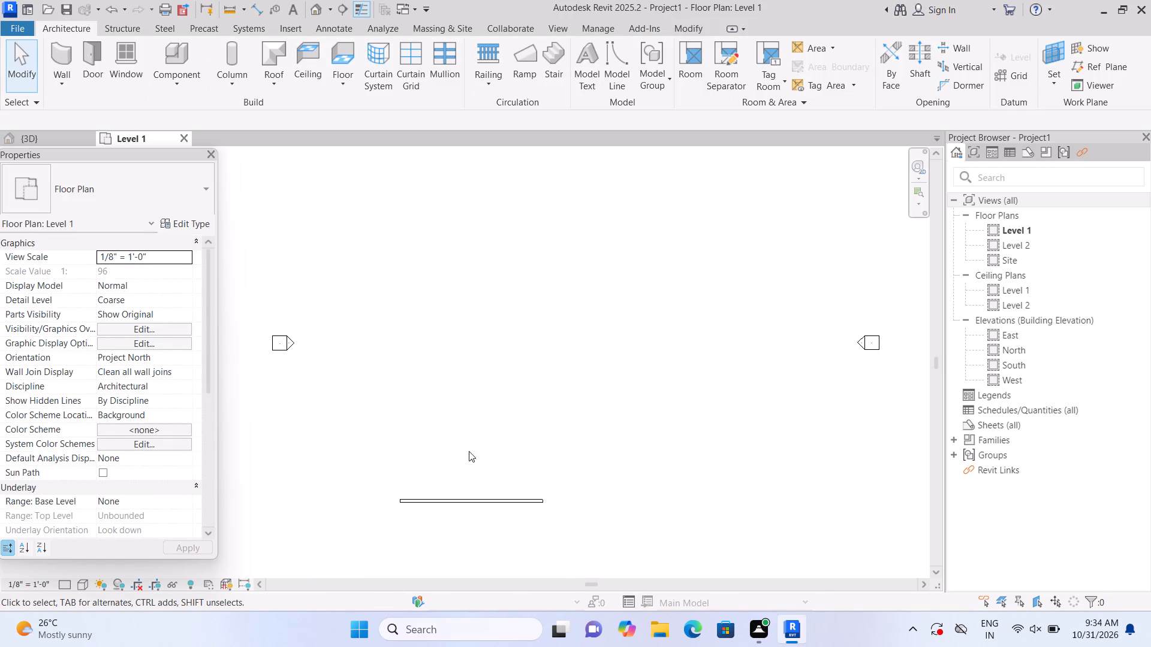
# Draw a 50' vertical 9" wall upward from the right end of the 40' wall, flipped so its thickness lies inside.
pyautogui.scroll(7, 409, 525)
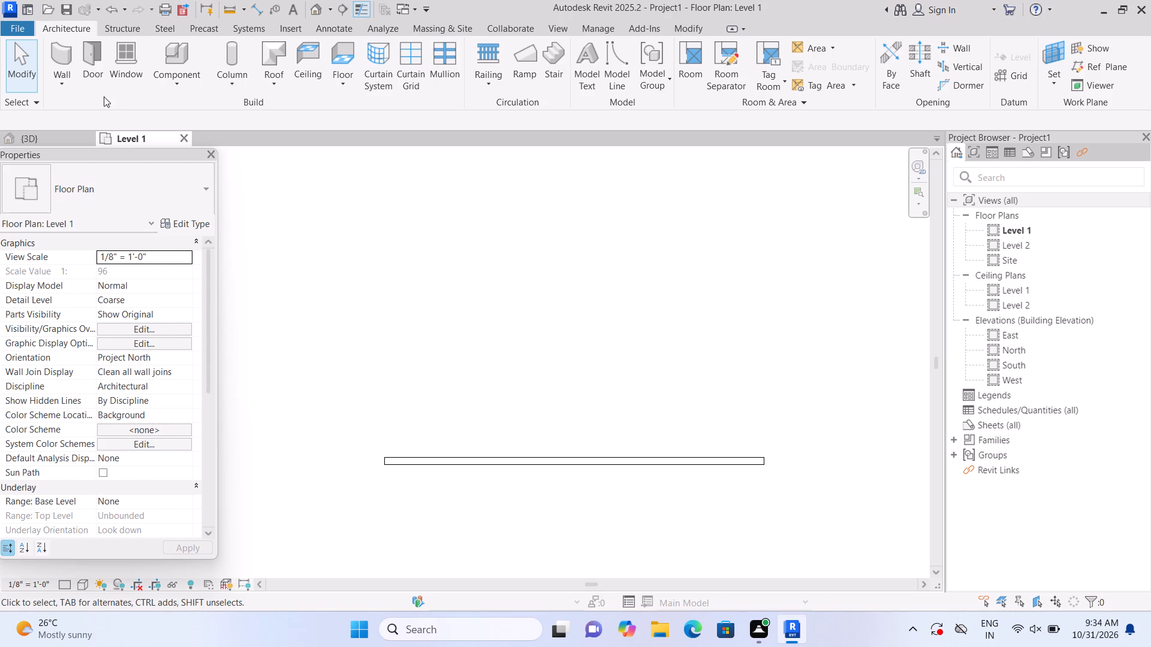
pyautogui.click(71, 70)
pyautogui.click(61, 49)
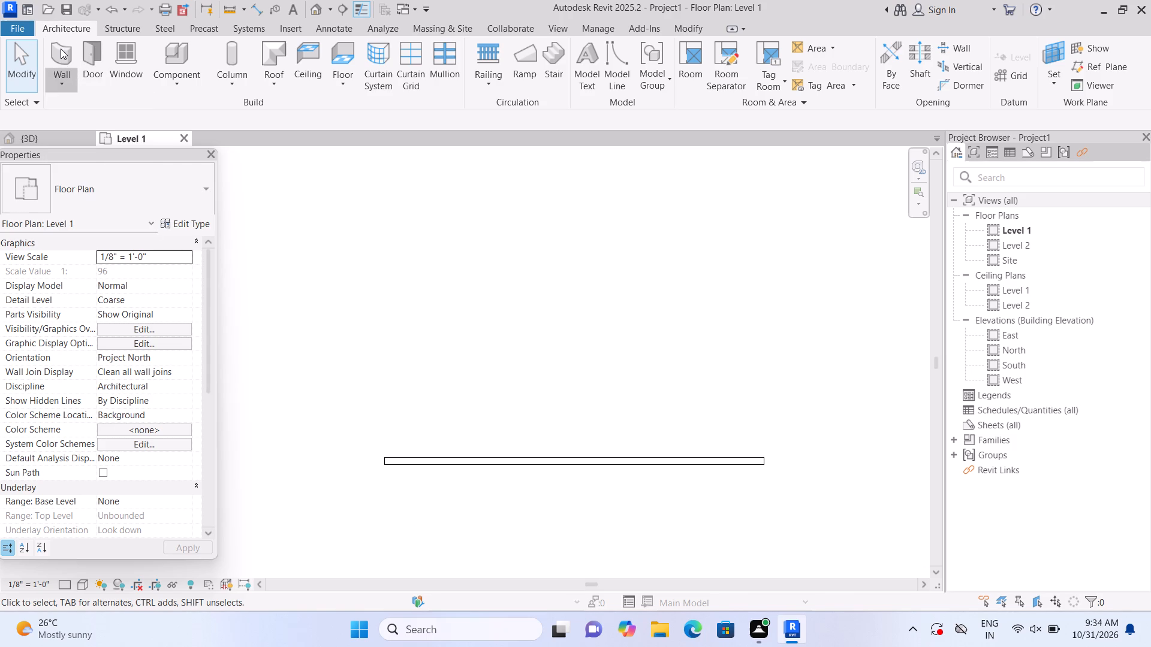
pyautogui.click(61, 49)
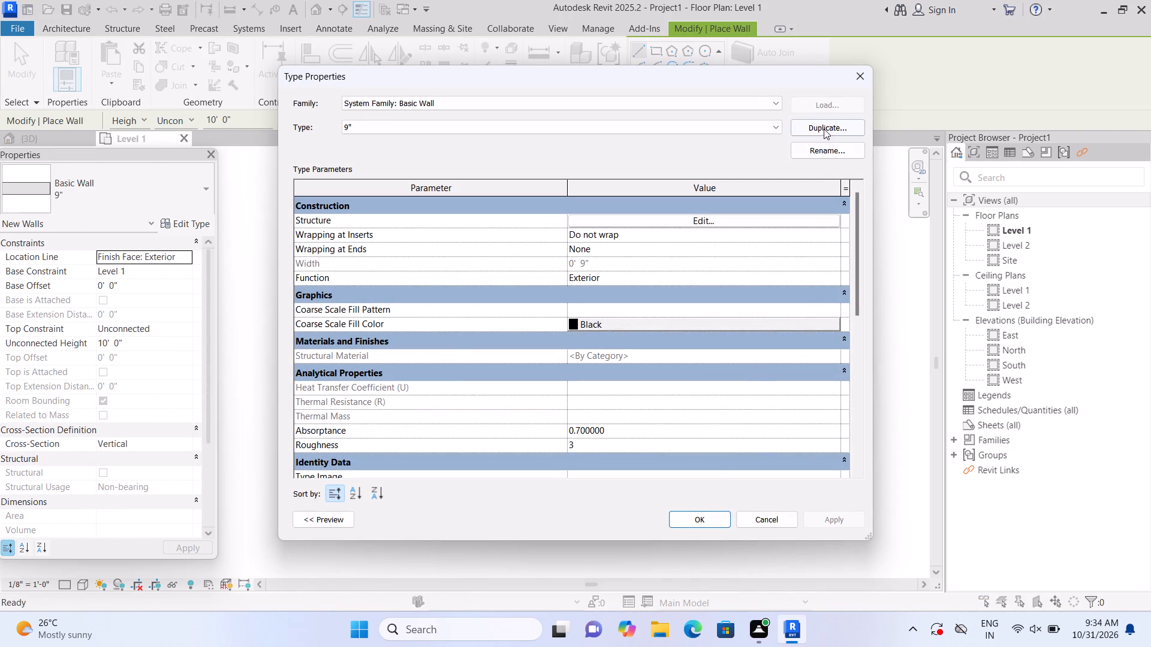
pyautogui.click(855, 76)
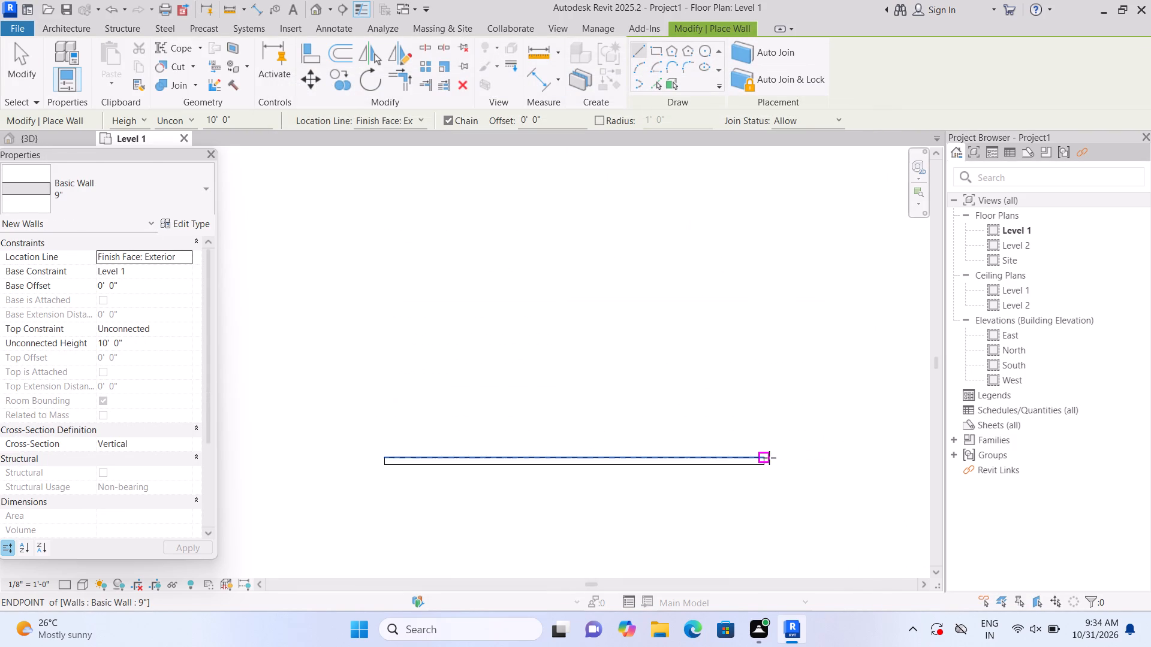
pyautogui.click(770, 458)
pyautogui.press('space')
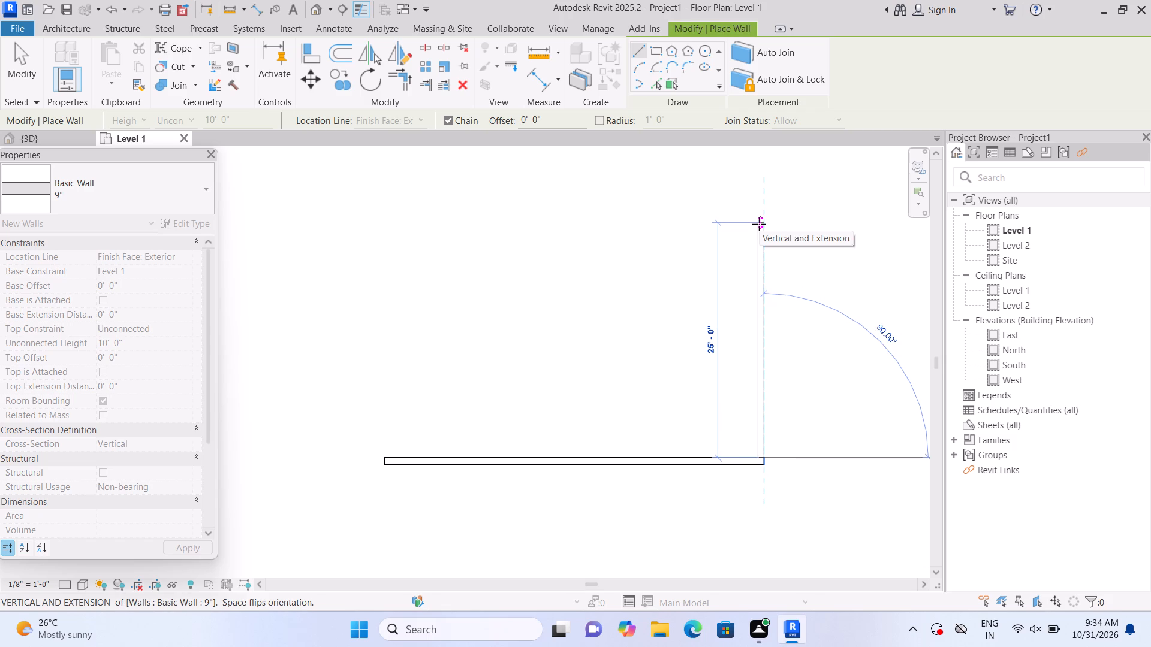
pyautogui.write("50'")
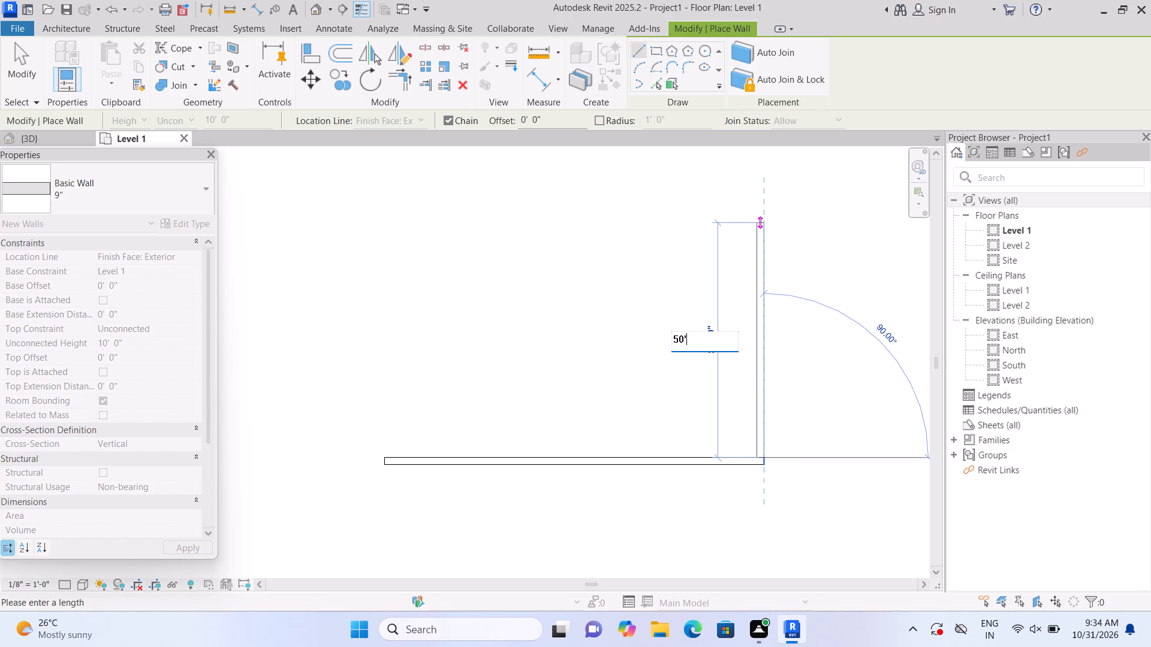
pyautogui.press('Return')
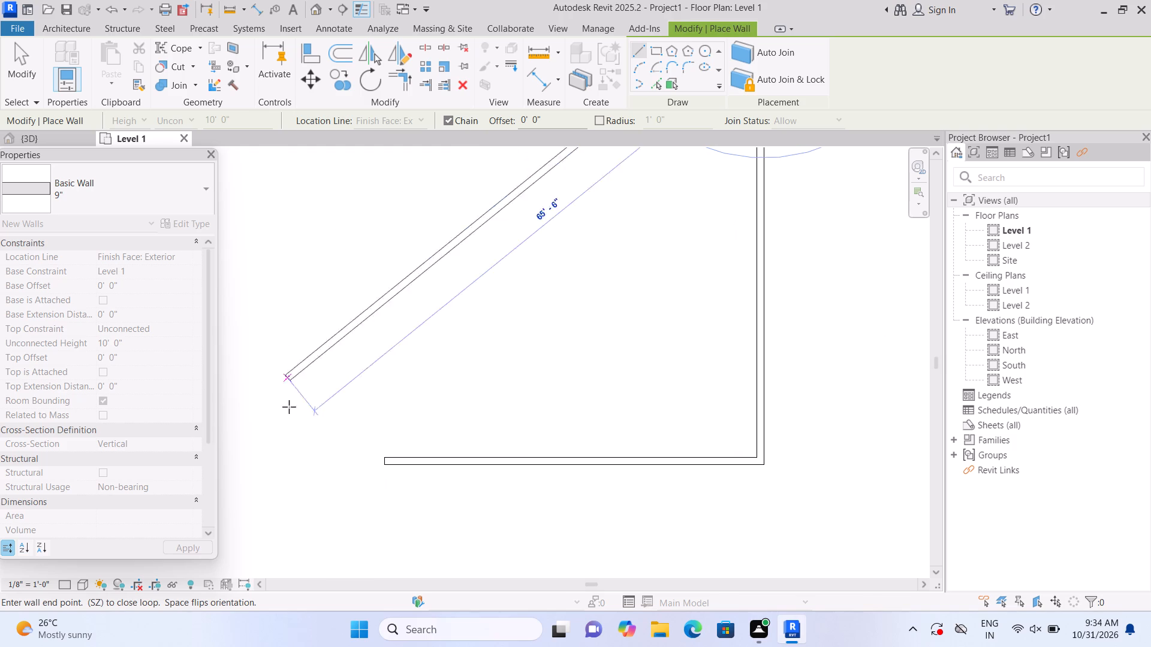
pyautogui.press('Escape')
# Draw a 40' horizontal 9" wall leftward from the top of the 50' wall, flipped so its thickness lies inside.
pyautogui.scroll(-1, 403, 362)
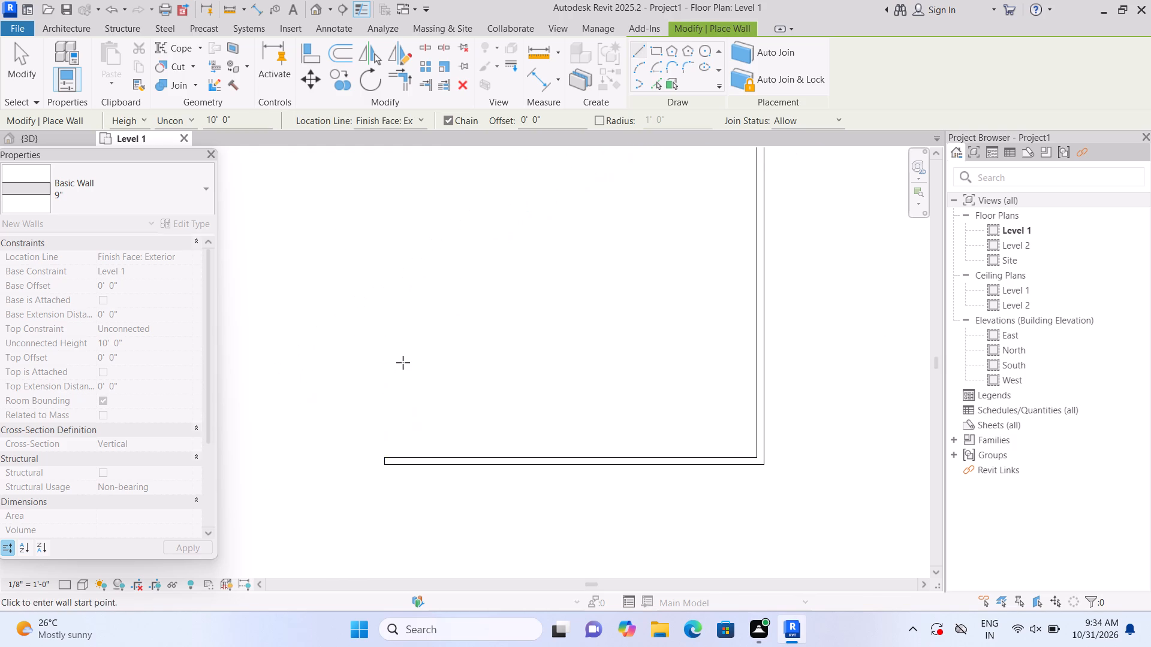
pyautogui.scroll(-6, 403, 362)
pyautogui.scroll(2, 456, 243)
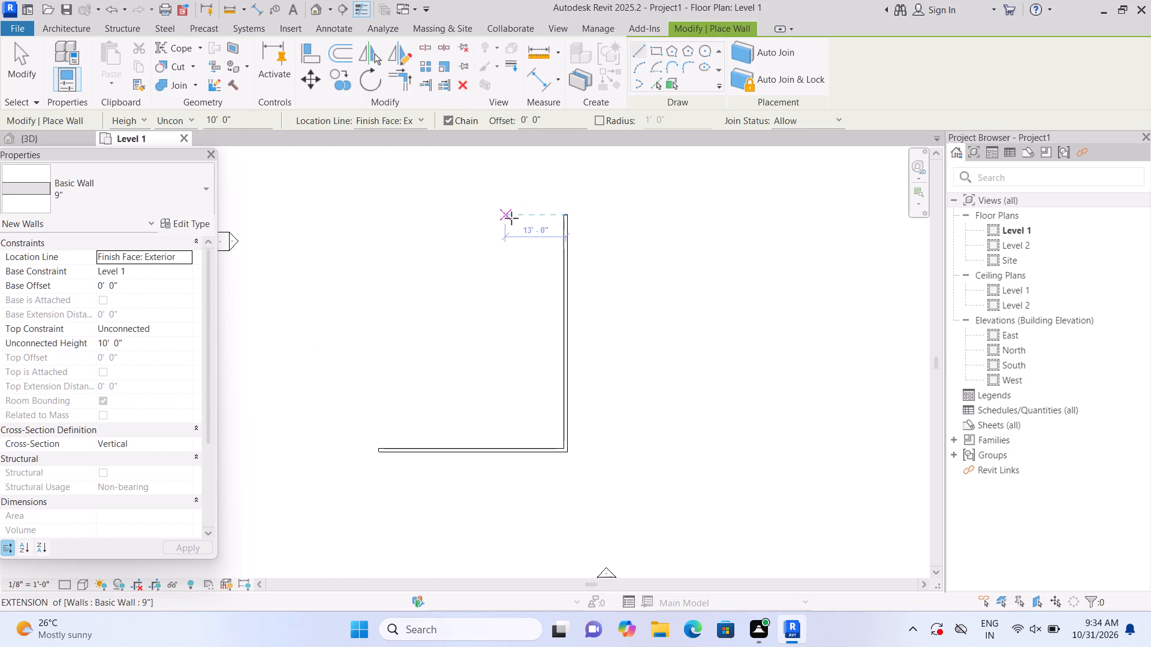
pyautogui.scroll(2, 511, 218)
pyautogui.scroll(1, 559, 209)
pyautogui.click(583, 214)
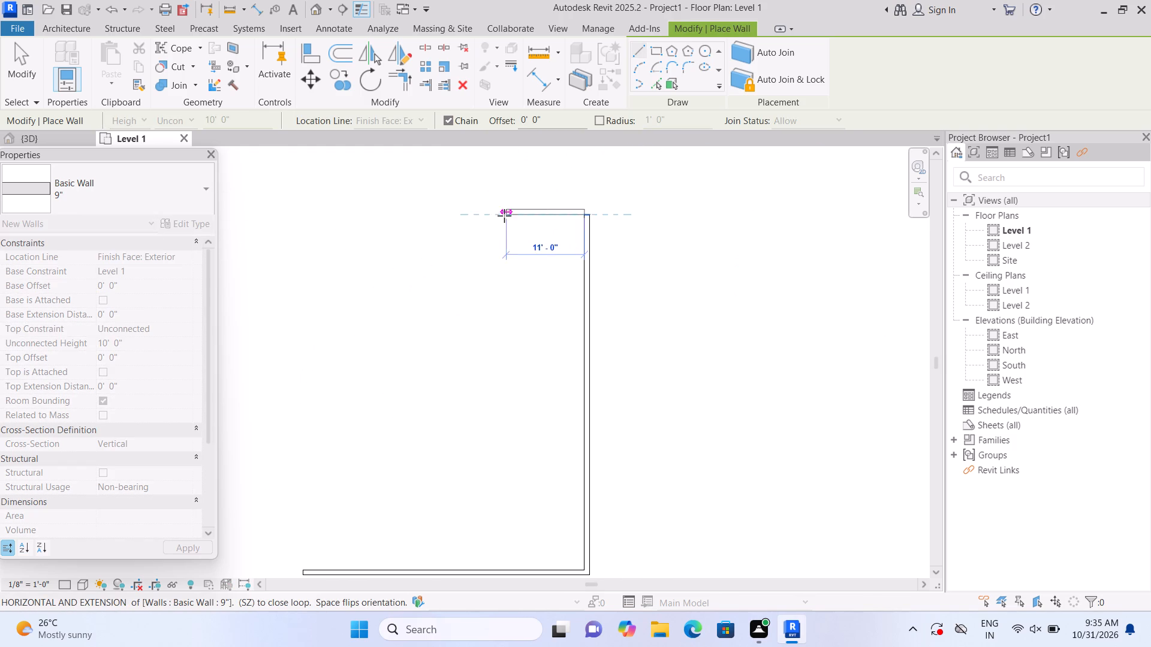
pyautogui.press('space')
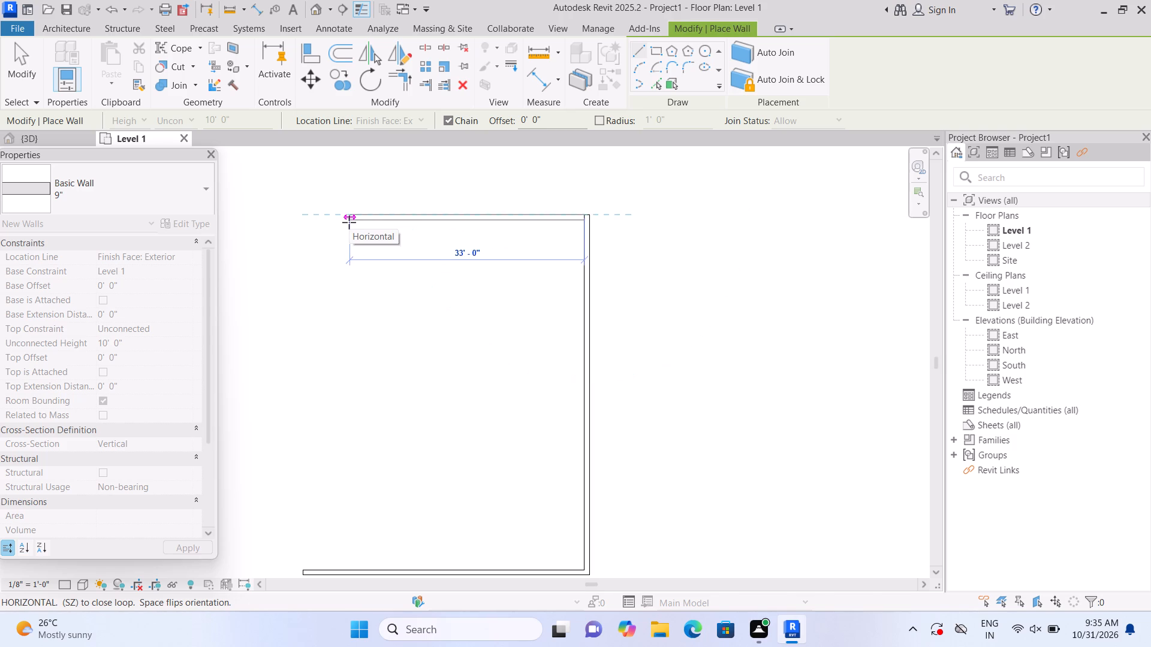
pyautogui.write("40'")
pyautogui.press('Return')
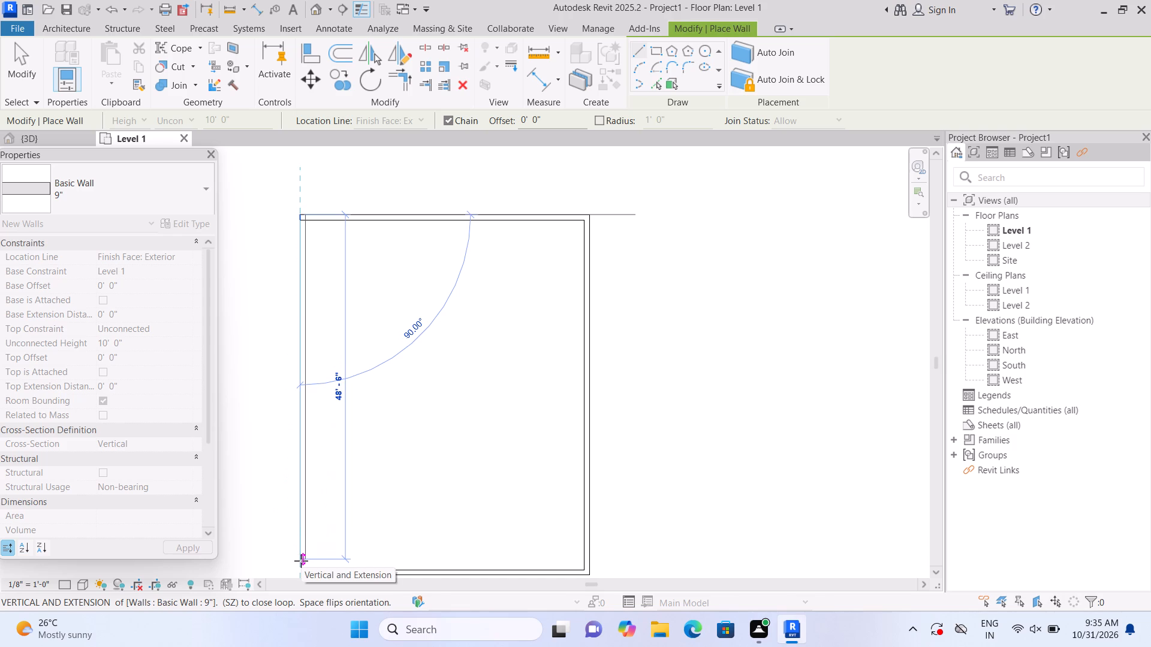
# Draw a 50' vertical 9" wall down from the top wall's left end, closing the rectangle, and end the chain.
pyautogui.write("50'")
pyautogui.press('Return')
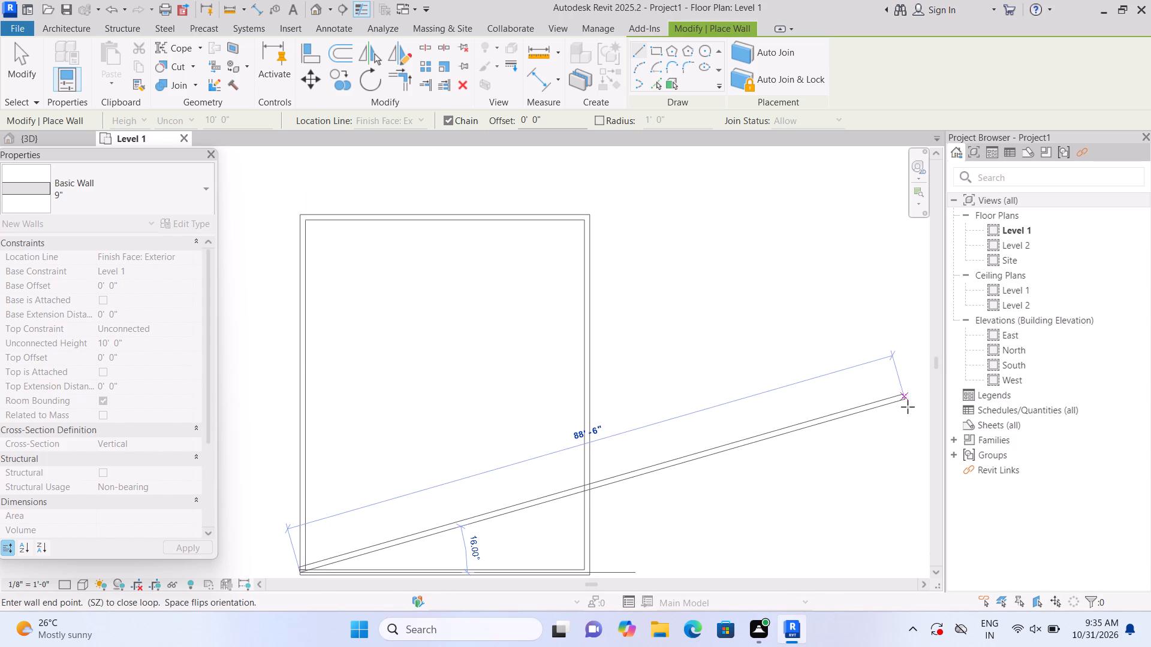
pyautogui.press('Escape')
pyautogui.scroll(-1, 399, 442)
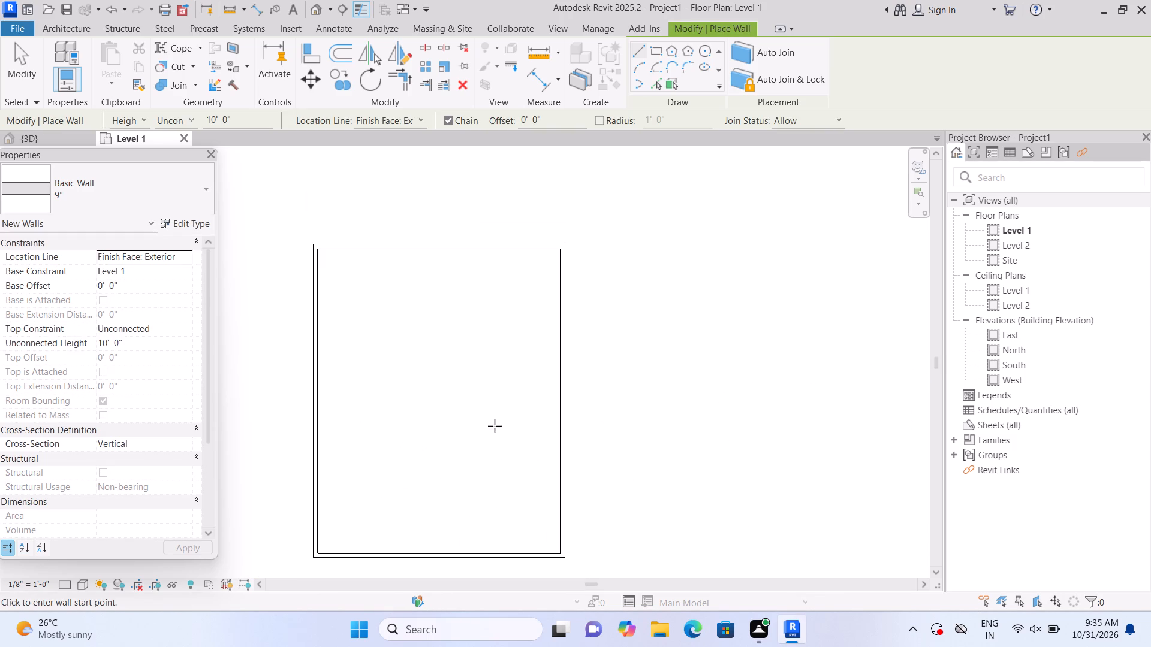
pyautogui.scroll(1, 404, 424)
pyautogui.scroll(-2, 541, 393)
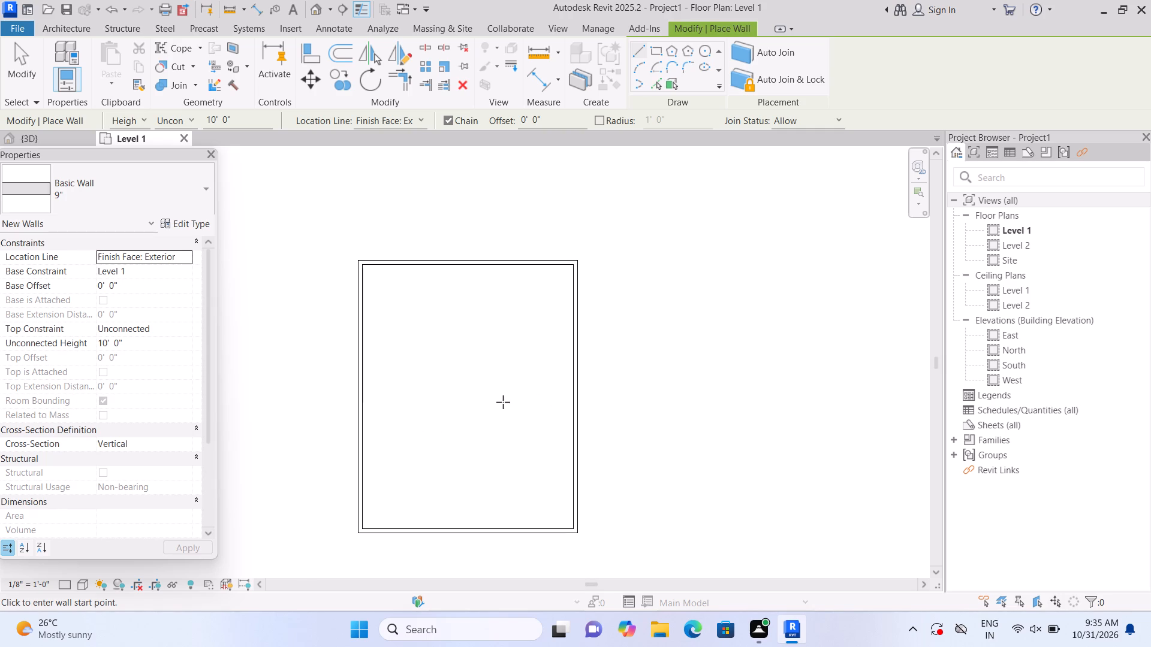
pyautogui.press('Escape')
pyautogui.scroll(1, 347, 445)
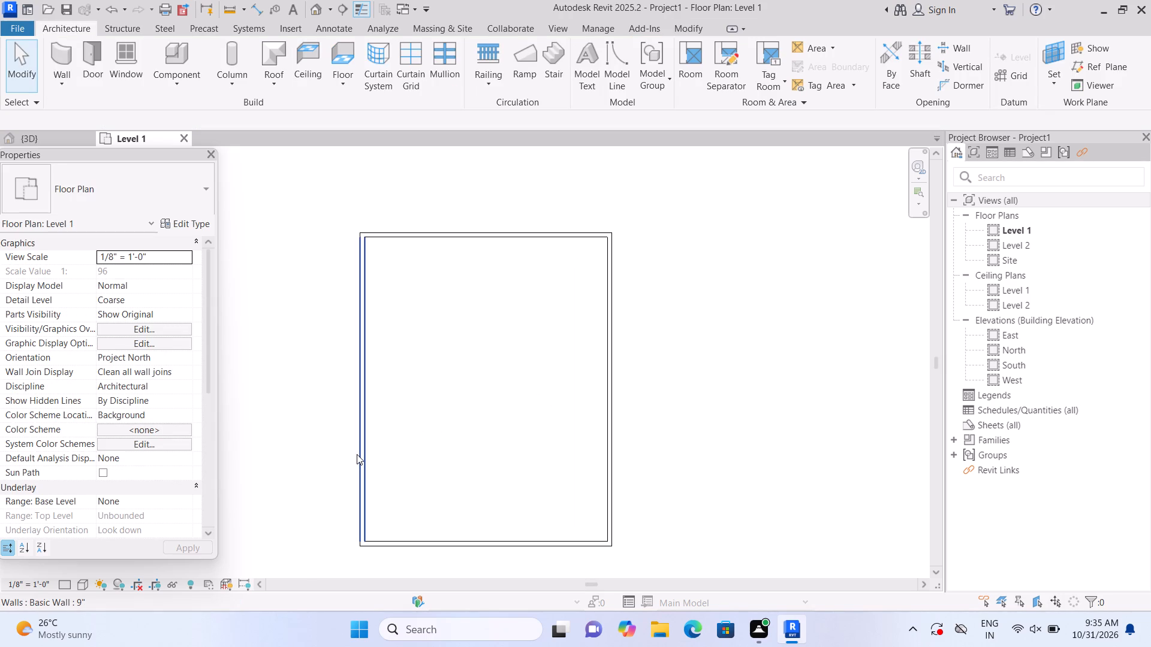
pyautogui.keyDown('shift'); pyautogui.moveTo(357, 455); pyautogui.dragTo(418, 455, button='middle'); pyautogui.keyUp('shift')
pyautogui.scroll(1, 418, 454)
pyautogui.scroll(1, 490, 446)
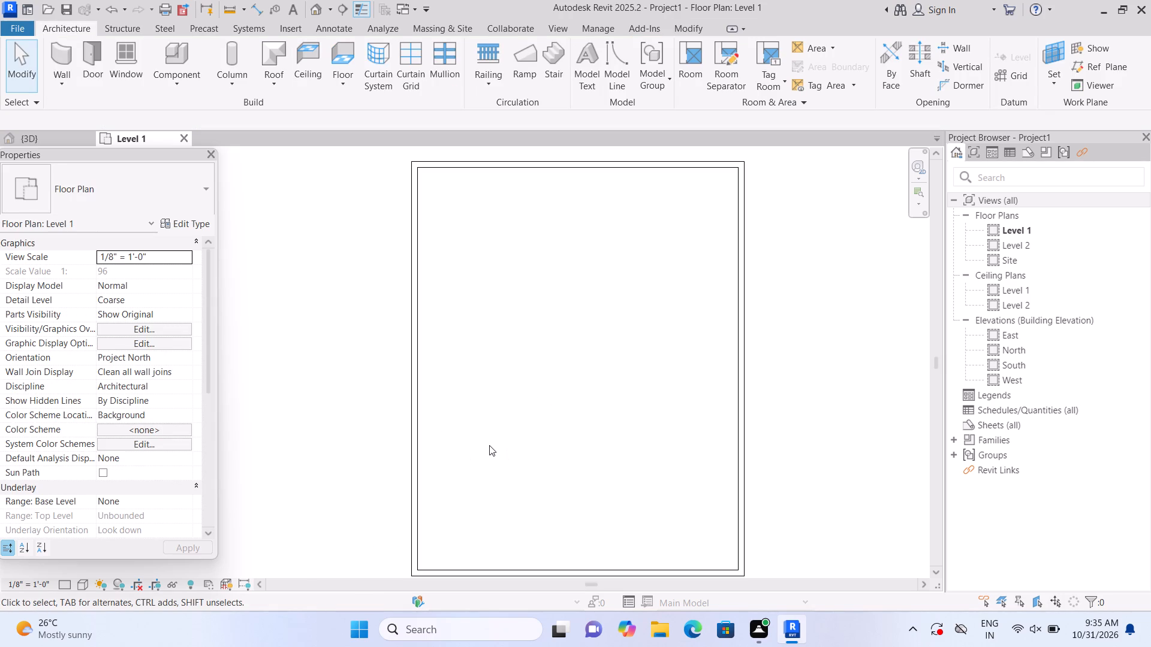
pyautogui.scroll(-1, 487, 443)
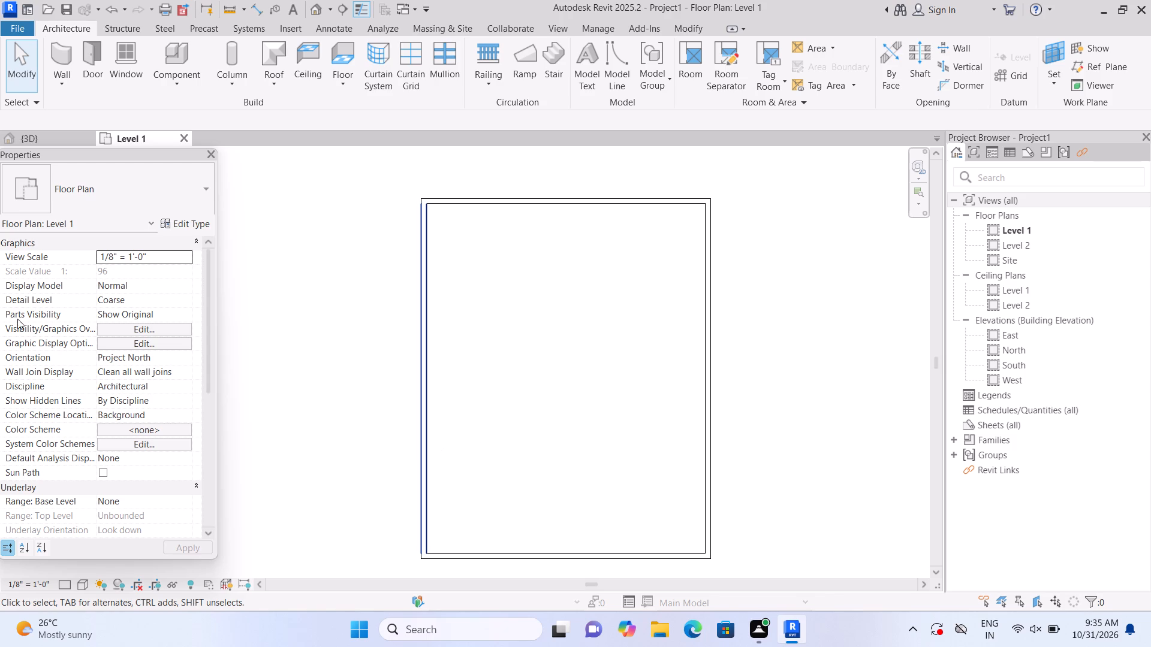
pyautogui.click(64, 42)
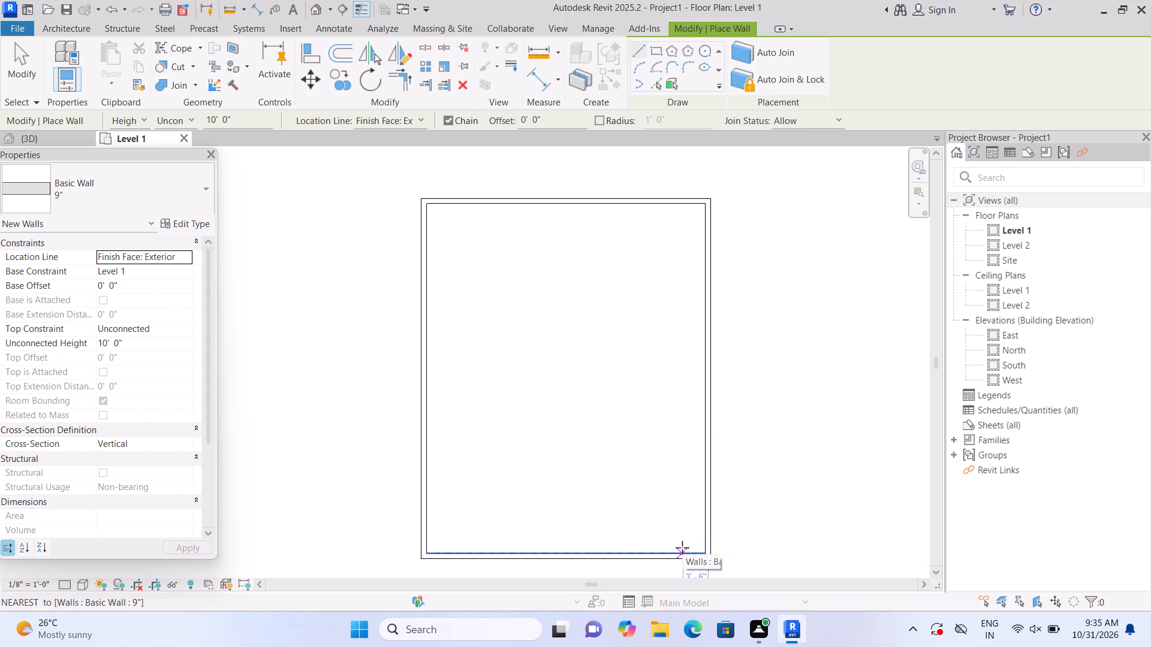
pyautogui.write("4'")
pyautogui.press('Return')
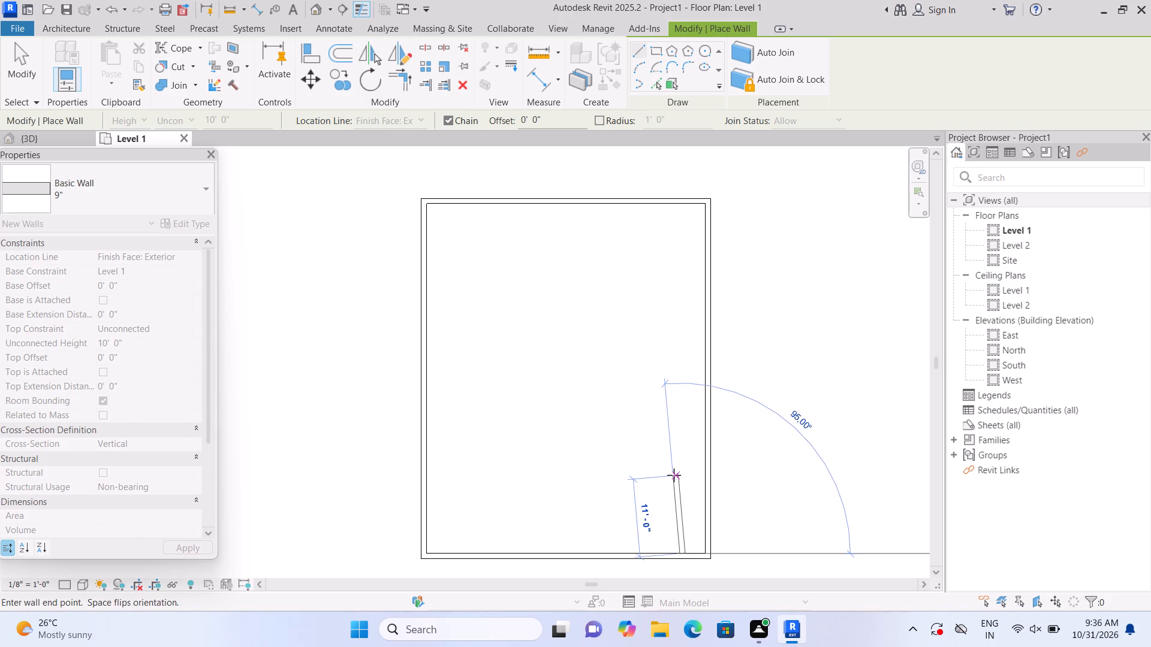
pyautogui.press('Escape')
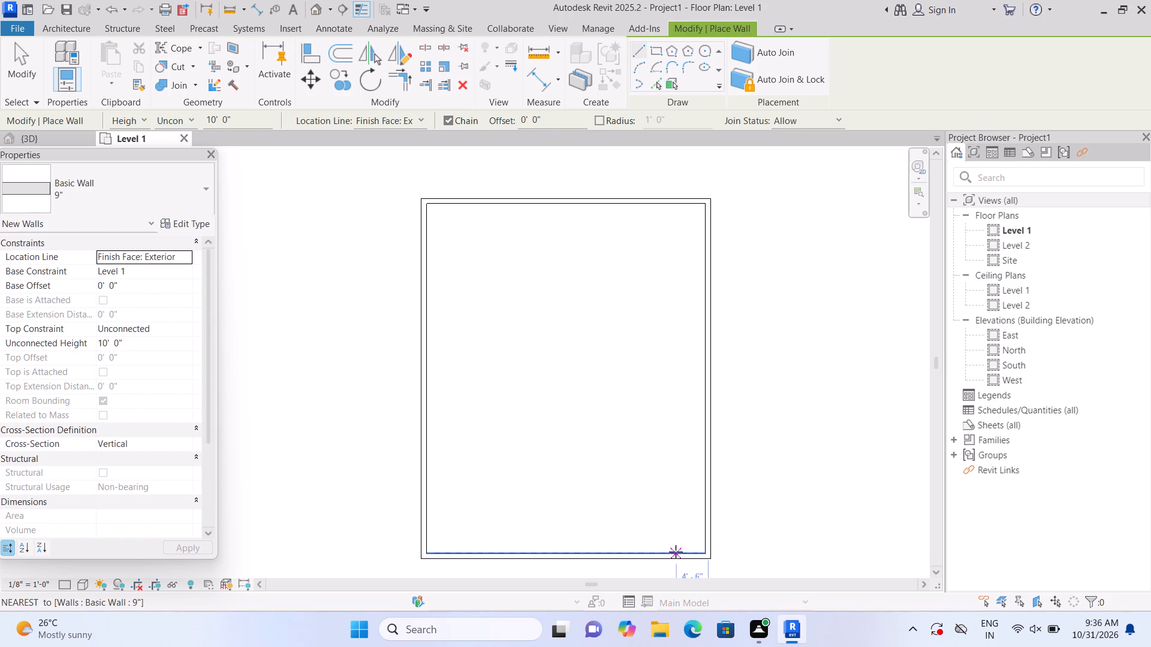
# Draw a vertical 9" wall from the bottom wall, 6' from the right wall, running up 6' plus another 4', and end the chain.
pyautogui.write("6'")
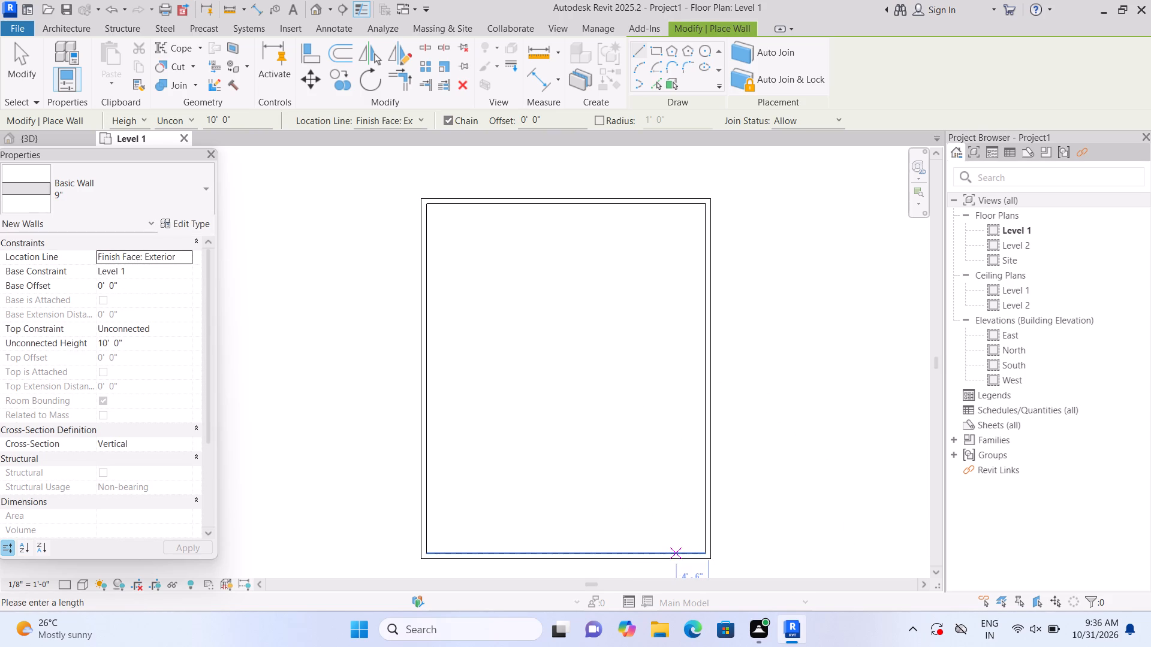
pyautogui.press('Return')
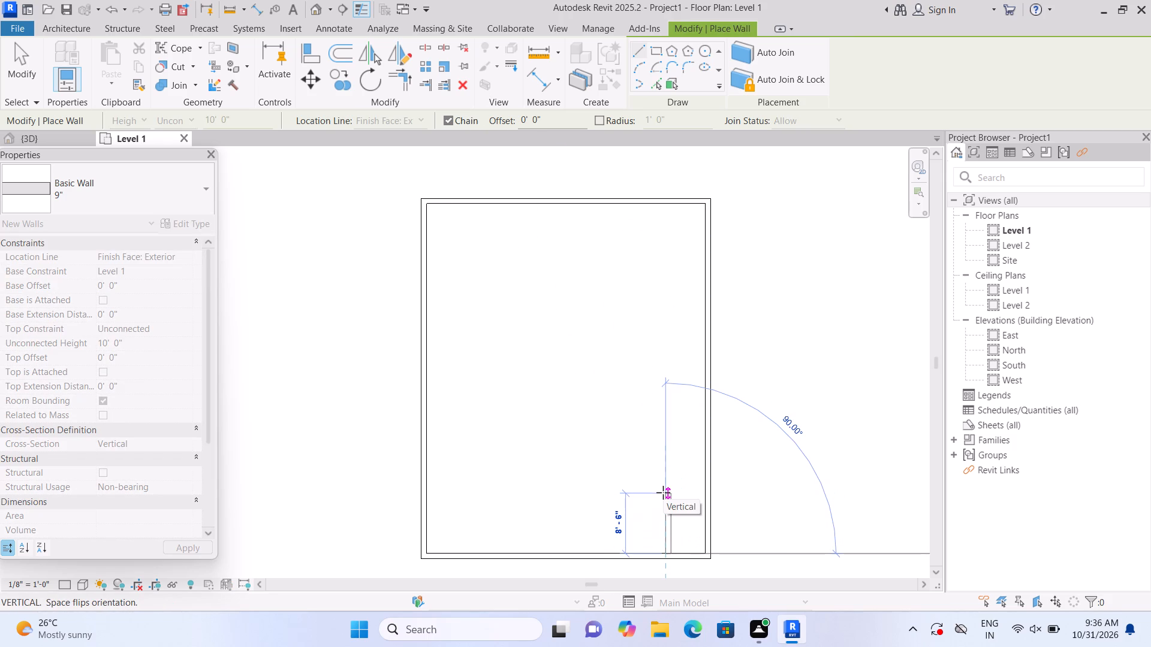
pyautogui.write("6'")
pyautogui.press('Return')
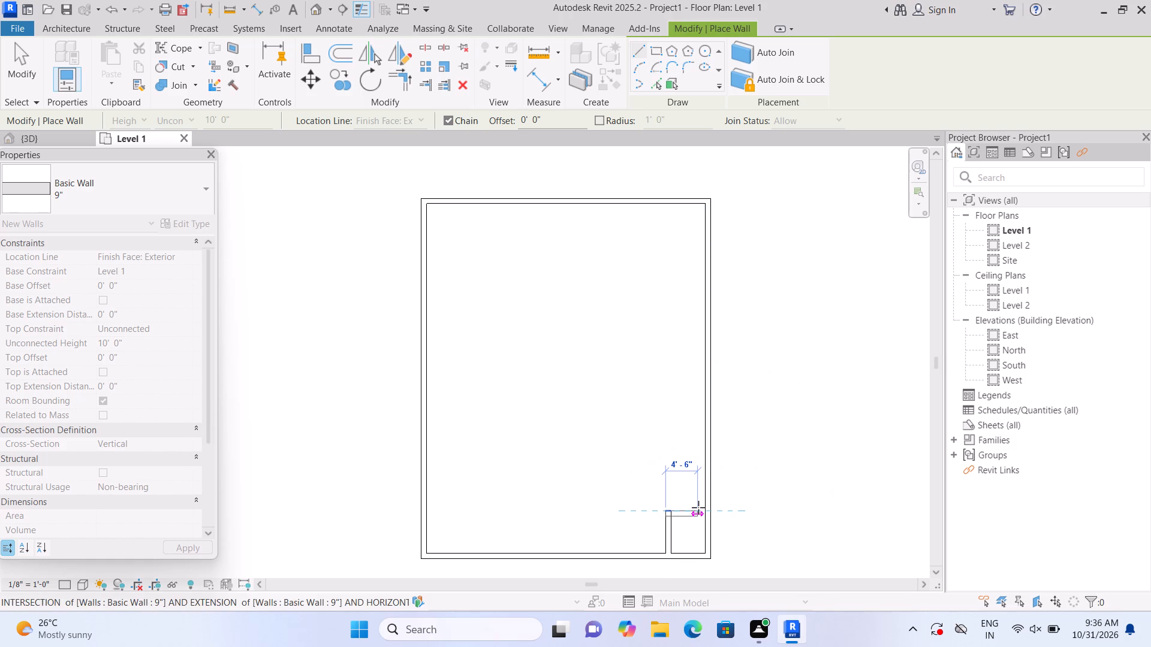
pyautogui.doubleClick(662, 483)
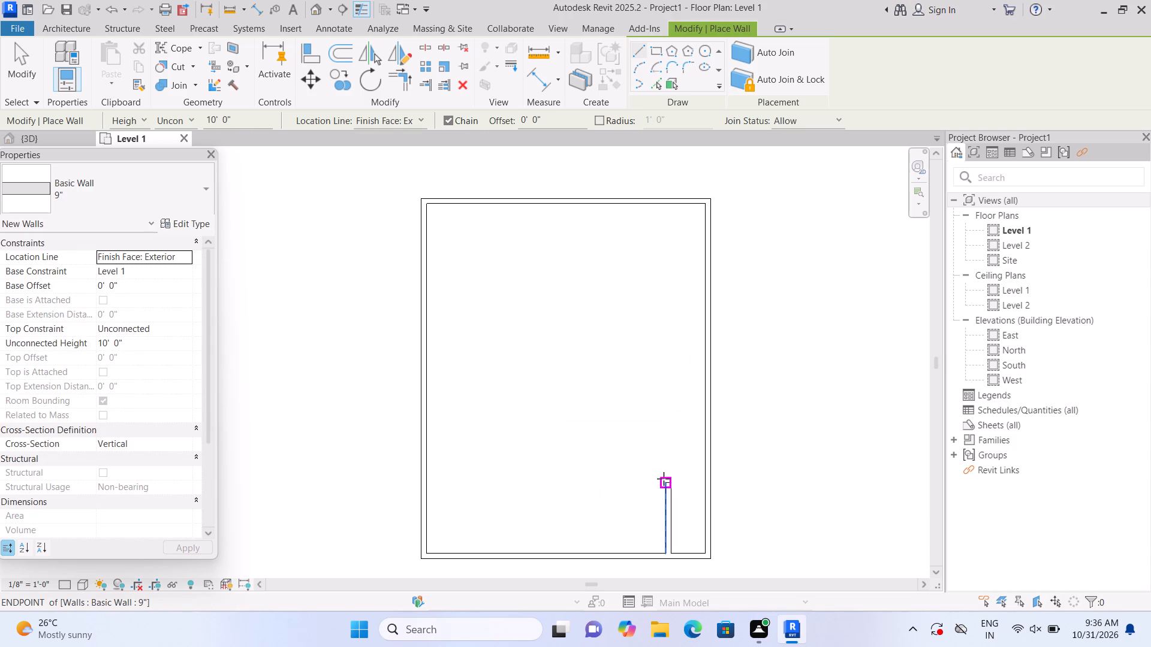
pyautogui.doubleClick(671, 479)
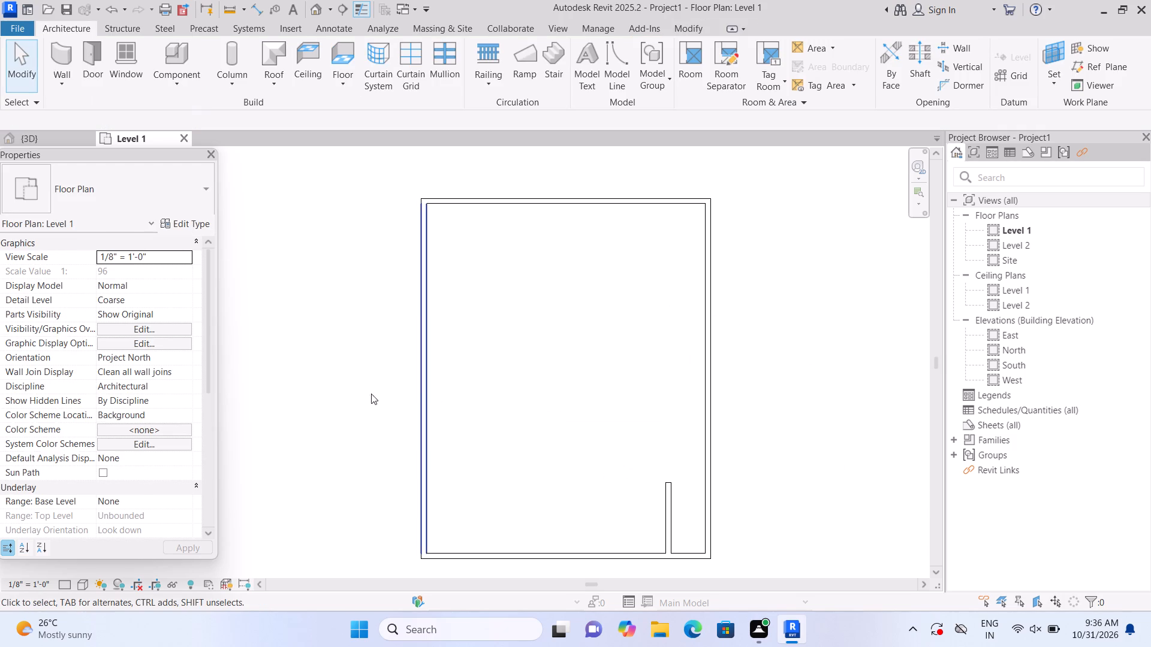
# Draw chained 9" walls from the new partition's top, 11' horizontally leftward and down to the bottom wall, enclosing a room.
pyautogui.click(50, 50)
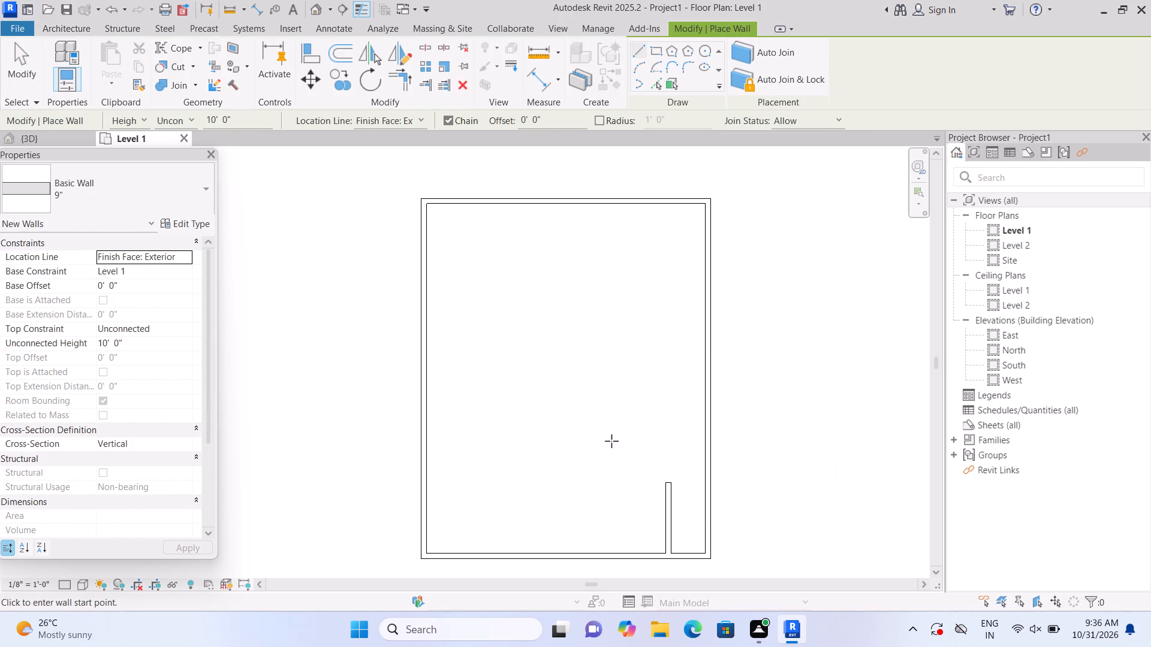
pyautogui.click(671, 482)
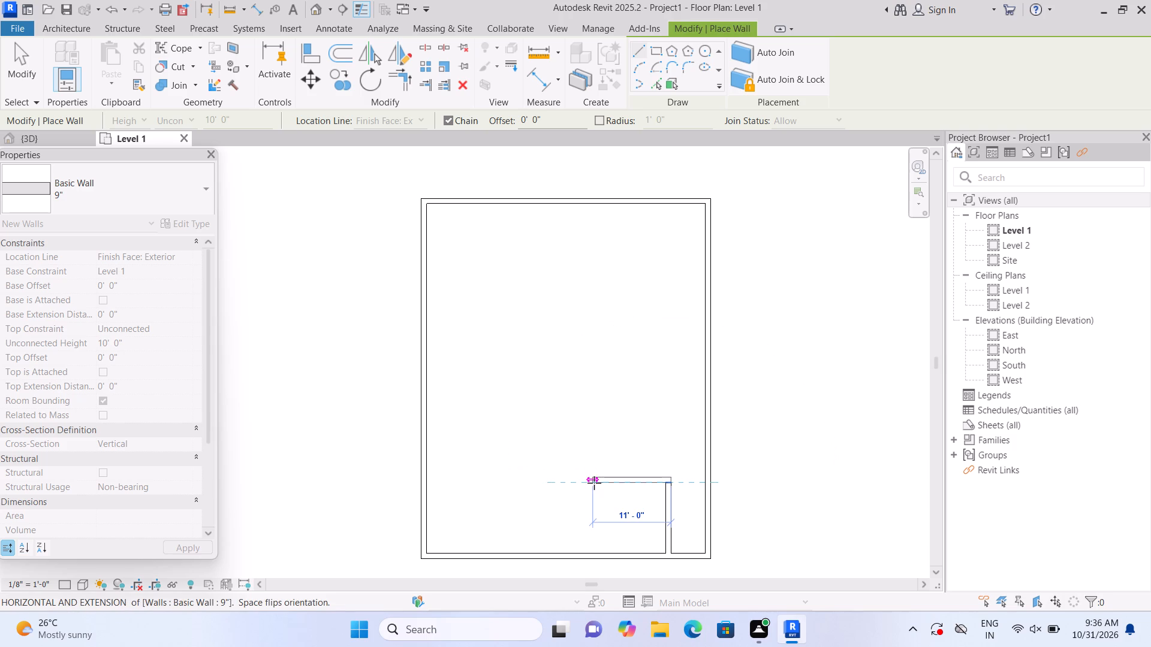
pyautogui.click(594, 483)
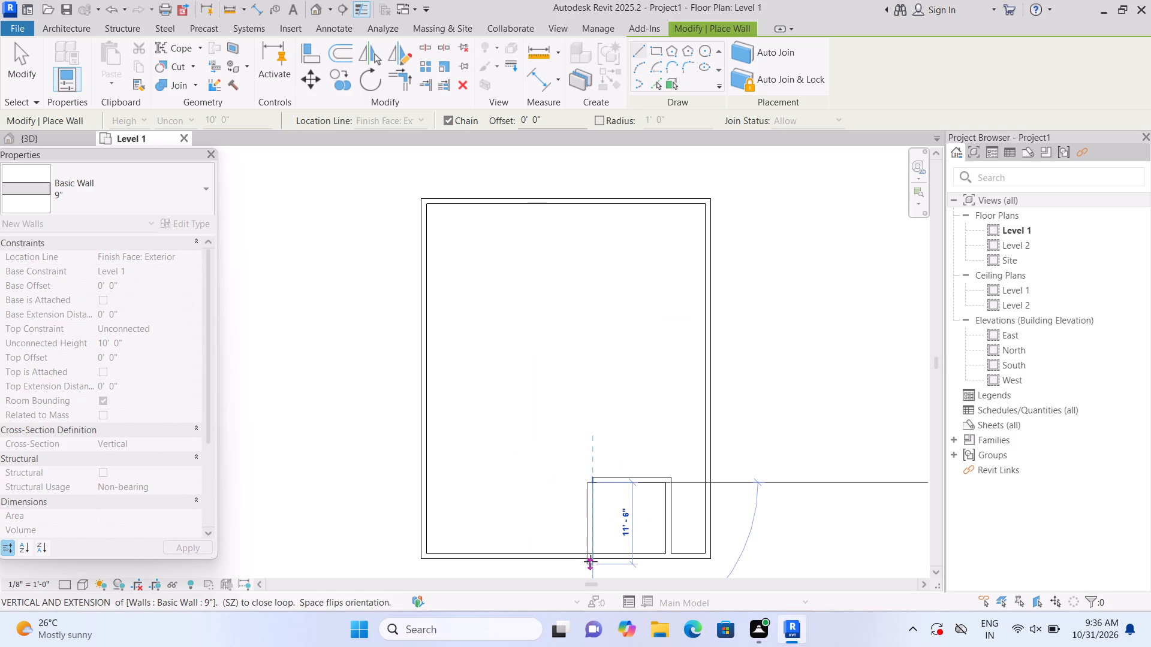
pyautogui.click(590, 557)
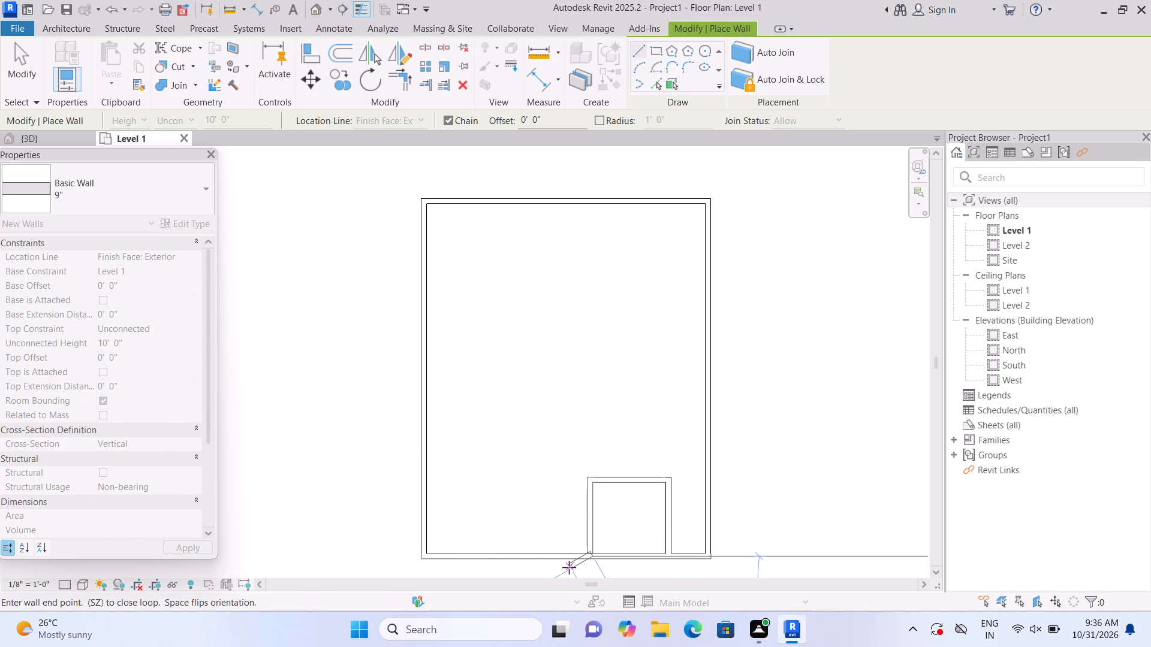
pyautogui.press('Escape')
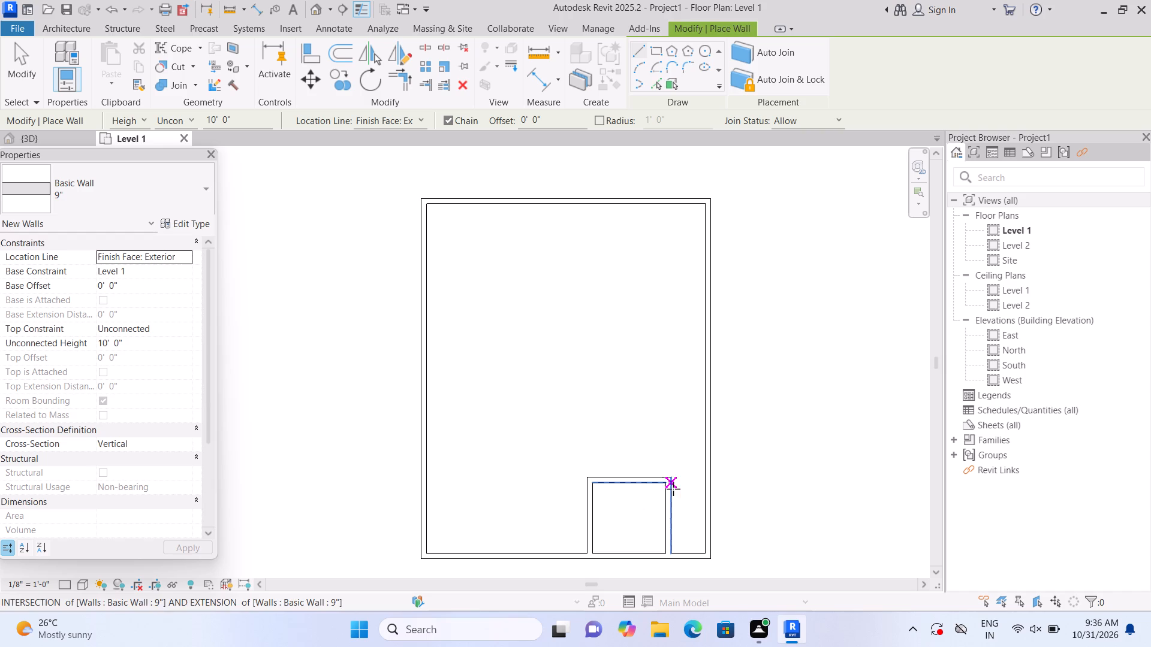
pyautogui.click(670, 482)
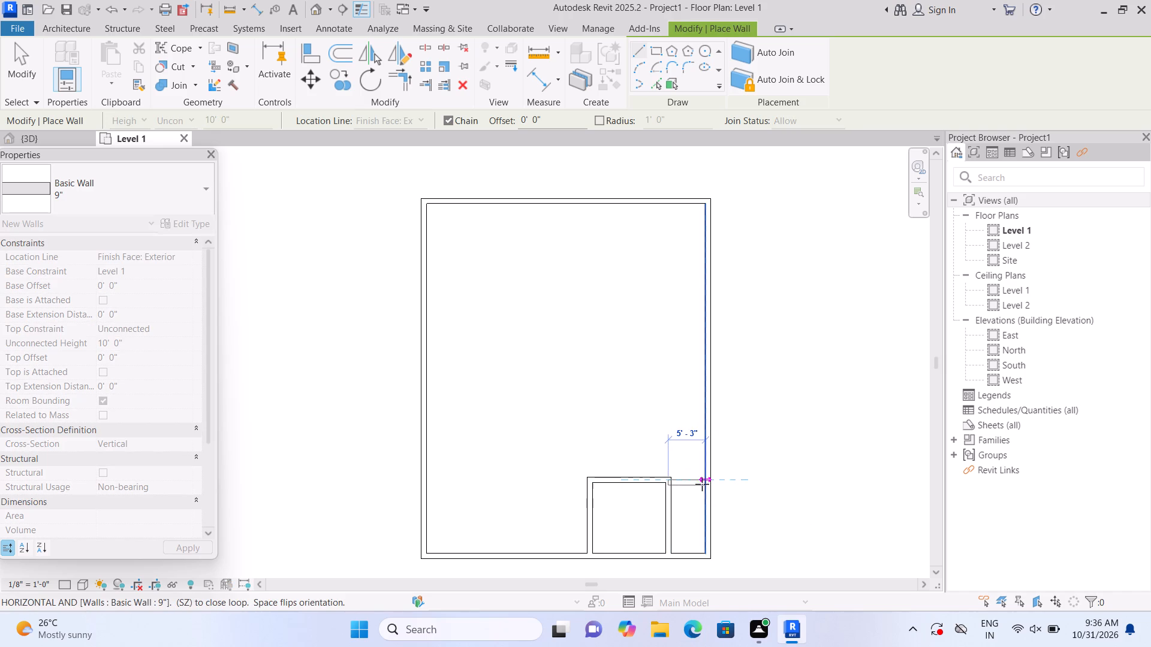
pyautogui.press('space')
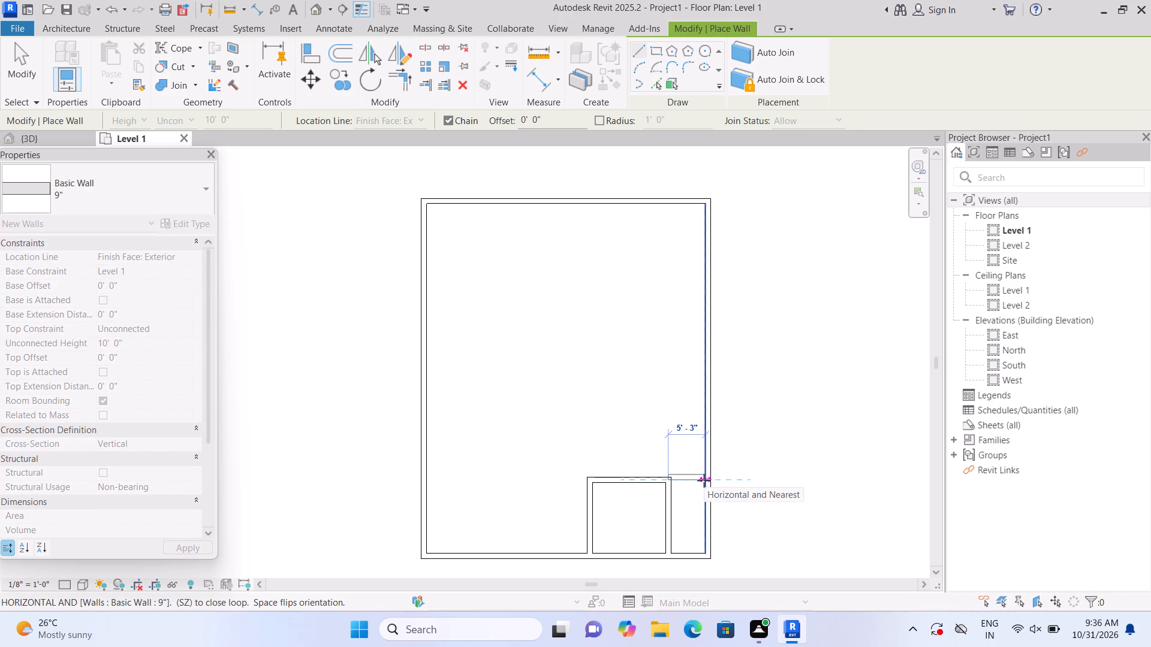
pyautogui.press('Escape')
# Draw a horizontal 9" wall about 4' 10 1/2" long from the room's upper-right outer corner to the right exterior wall.
pyautogui.scroll(7, 675, 486)
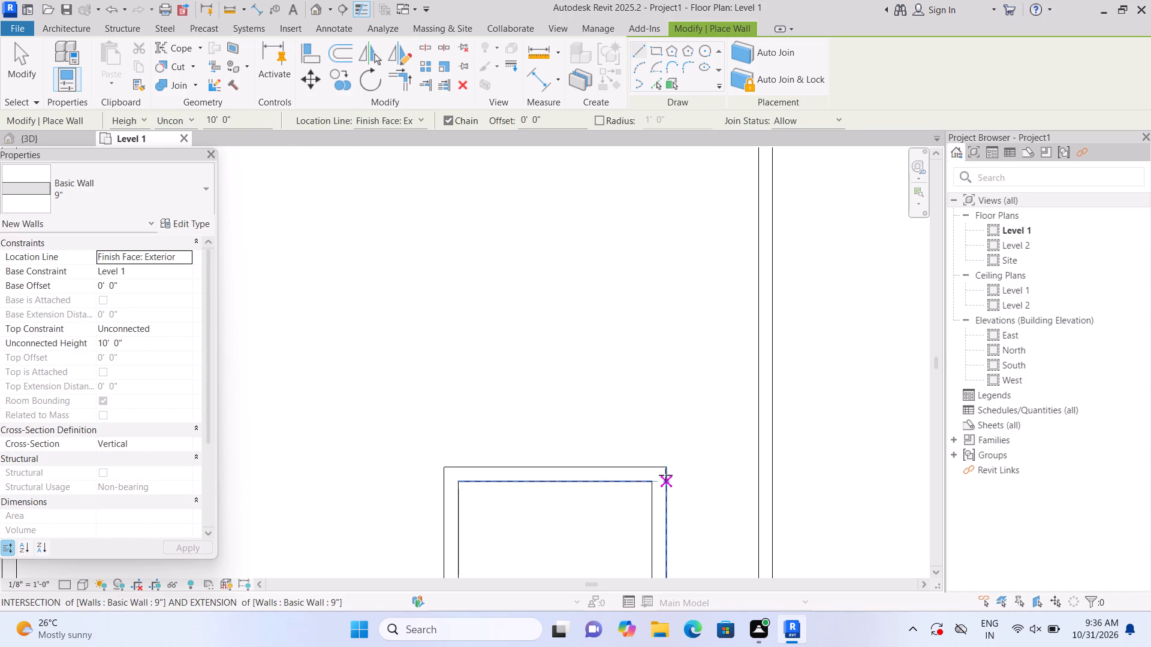
pyautogui.click(663, 468)
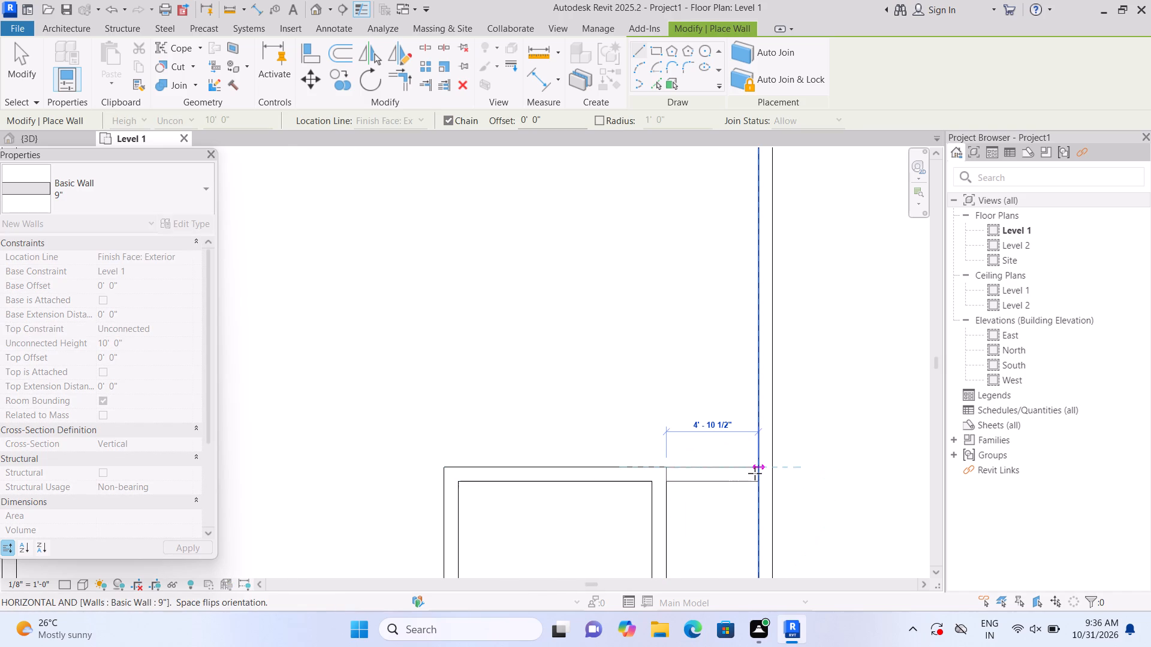
pyautogui.click(755, 473)
pyautogui.scroll(-7, 735, 515)
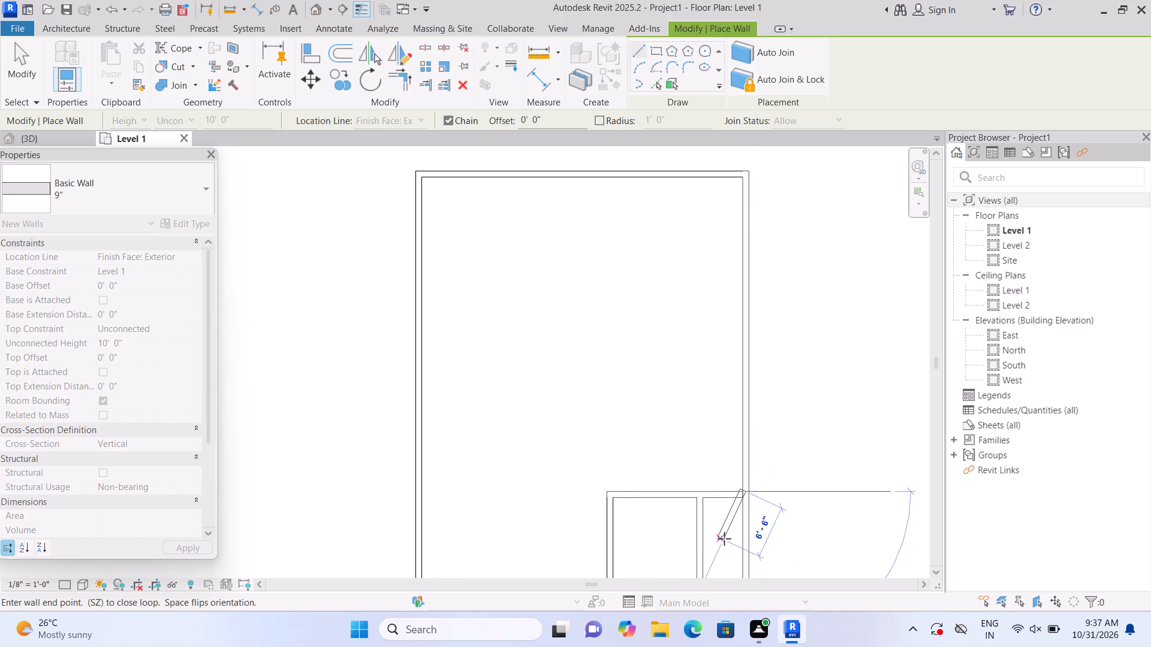
pyautogui.press('Escape')
pyautogui.scroll(-4, 688, 535)
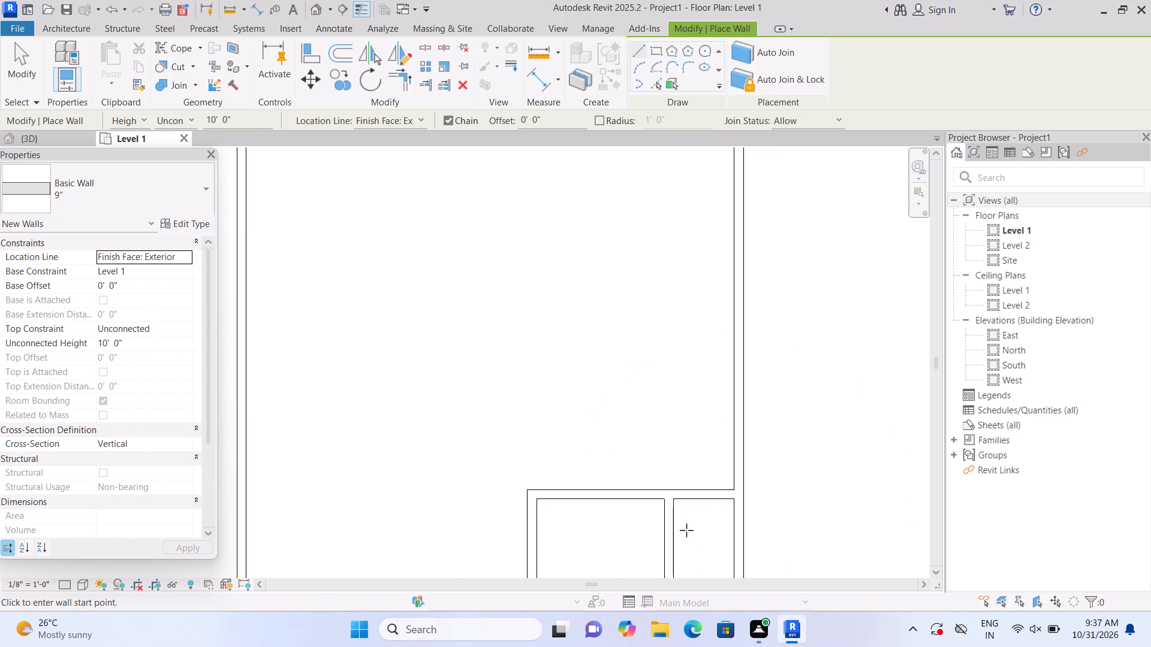
pyautogui.scroll(-3, 686, 530)
pyautogui.press('Escape')
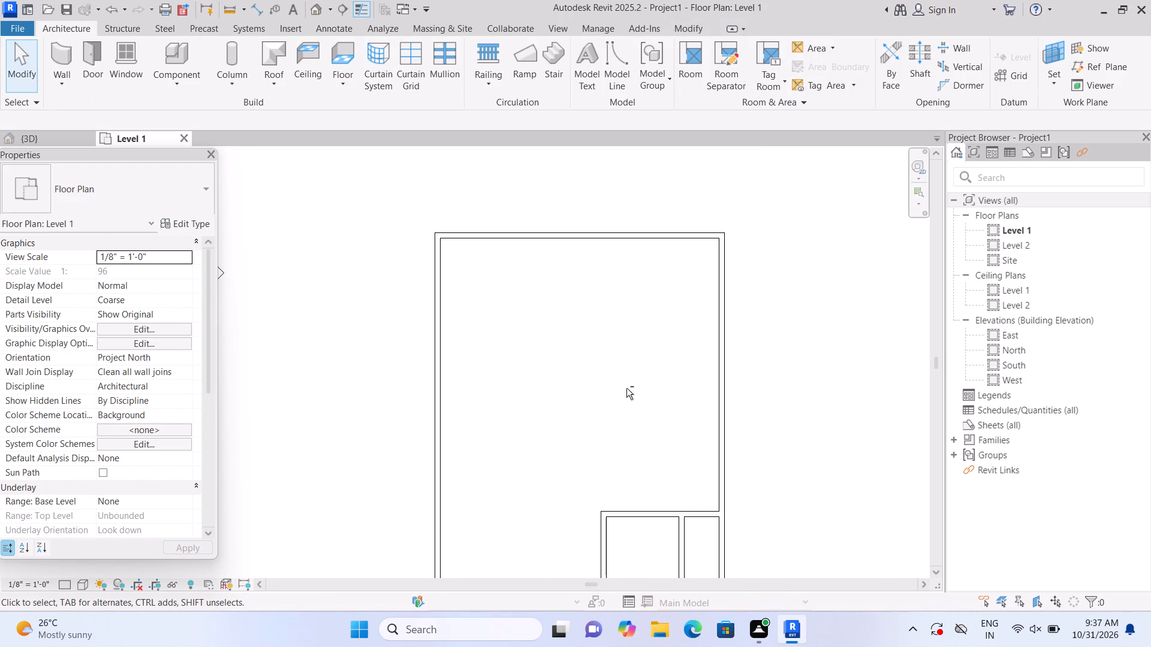
# Open the default 3D view and display the walls with a shaded visual style.
pyautogui.scroll(-3, 617, 394)
pyautogui.scroll(2, 626, 488)
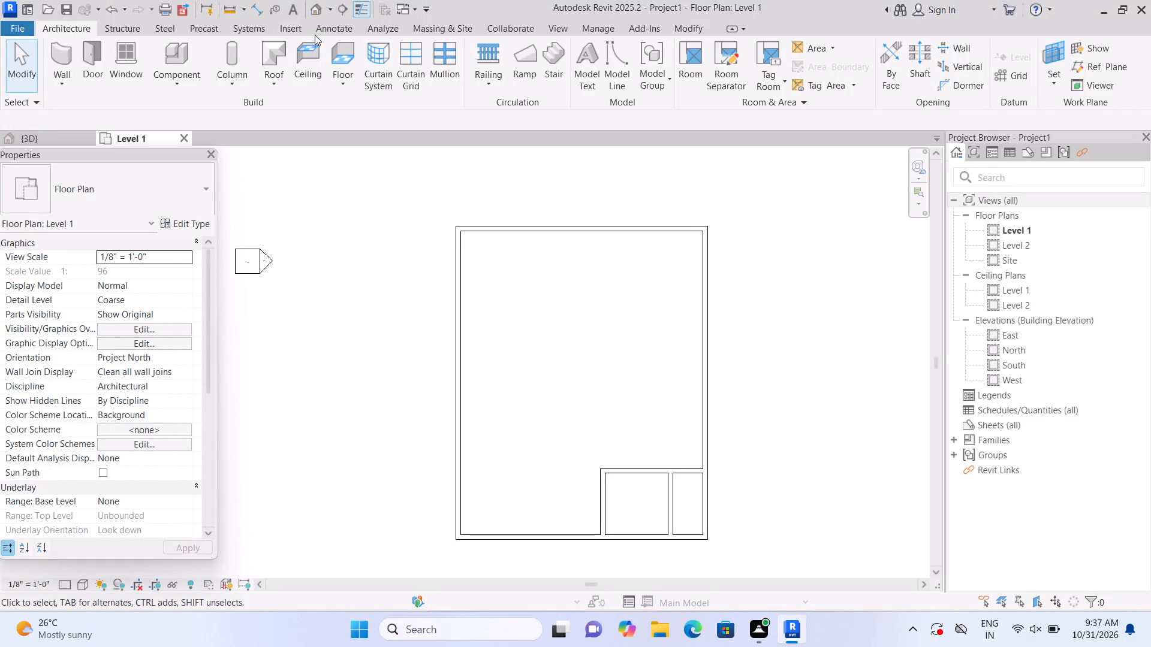
pyautogui.click(314, 12)
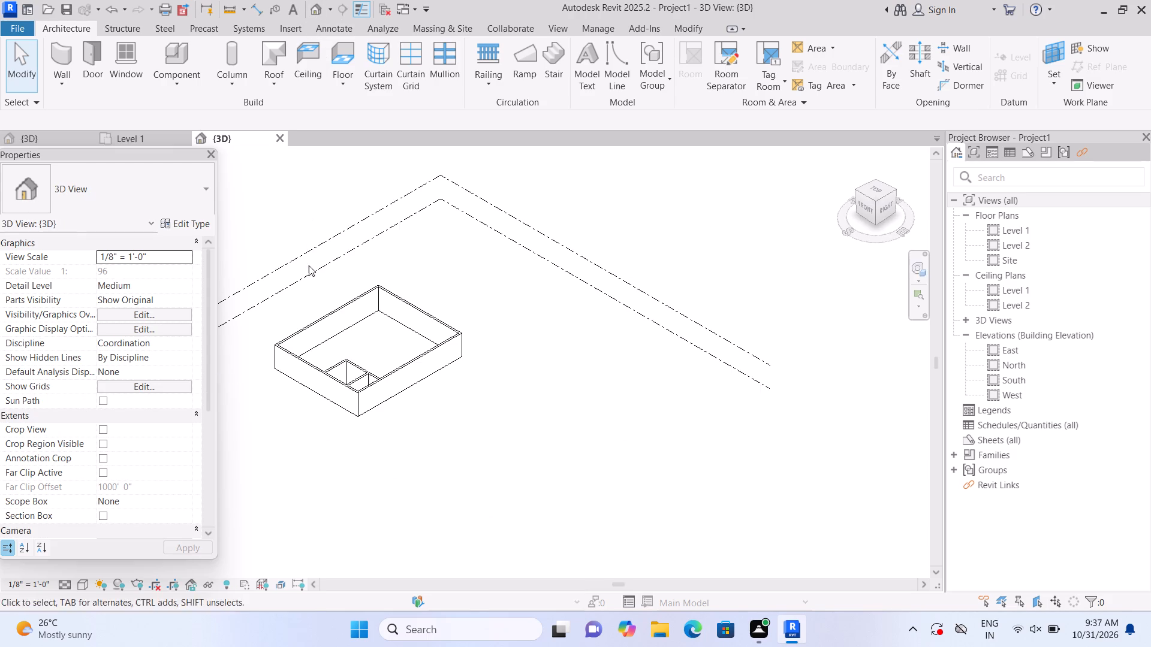
pyautogui.scroll(7, 281, 379)
pyautogui.scroll(-3, 284, 408)
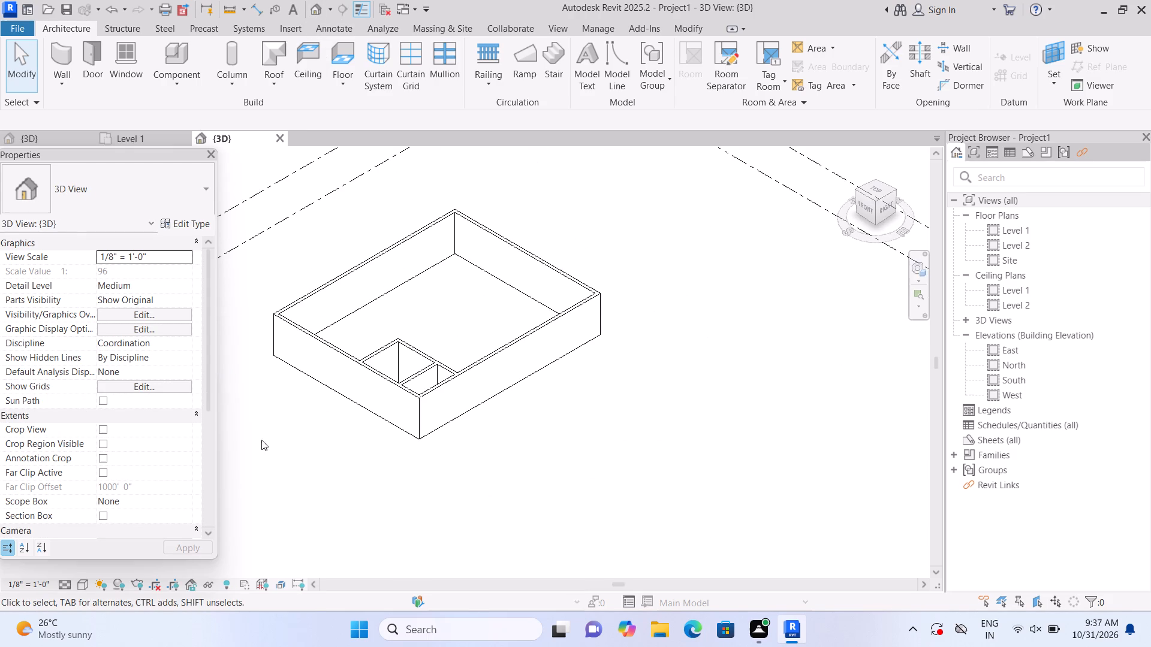
pyautogui.click(79, 588)
pyautogui.click(117, 530)
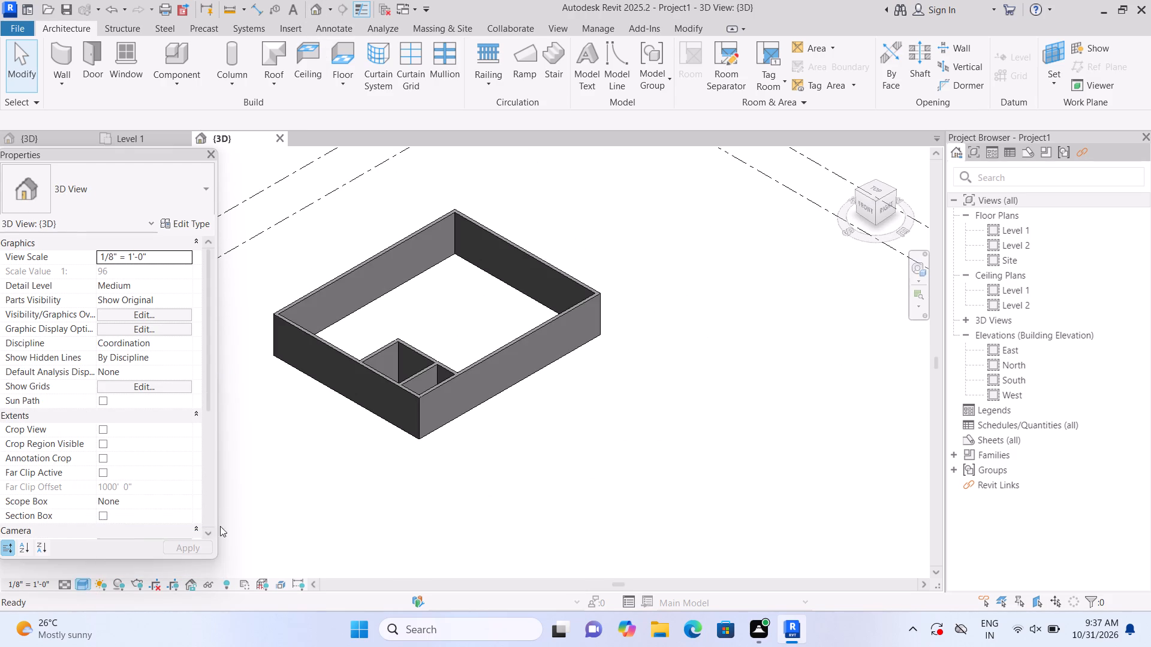
# Examine the exterior walls and the corner room partitions in the shaded 3D view.
pyautogui.scroll(-2, 296, 461)
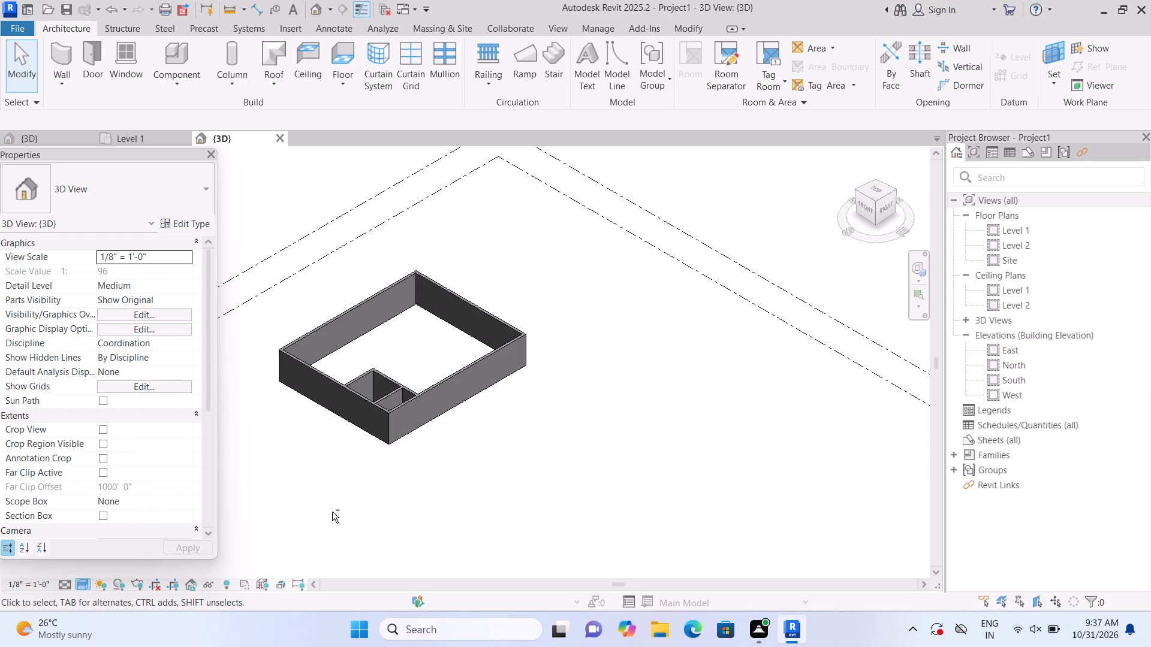
pyautogui.keyDown('shift'); pyautogui.scroll(1, 349, 476); pyautogui.keyUp('shift')
pyautogui.press('Escape')
pyautogui.scroll(5, 267, 301)
pyautogui.scroll(-3, 392, 467)
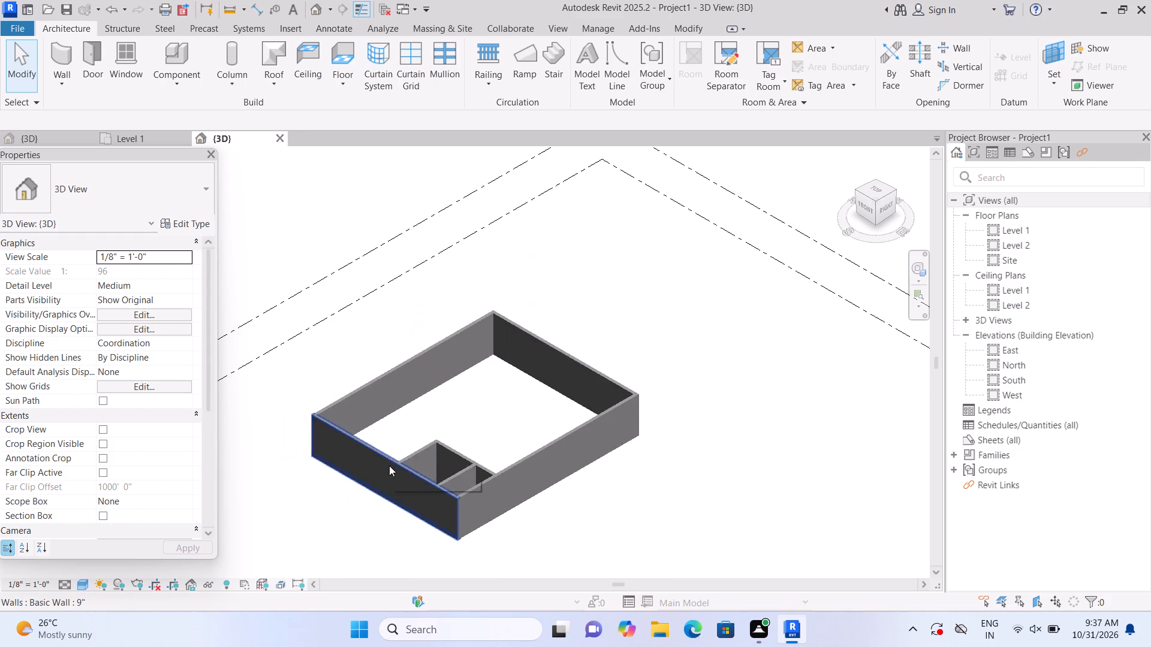
pyautogui.scroll(4, 377, 549)
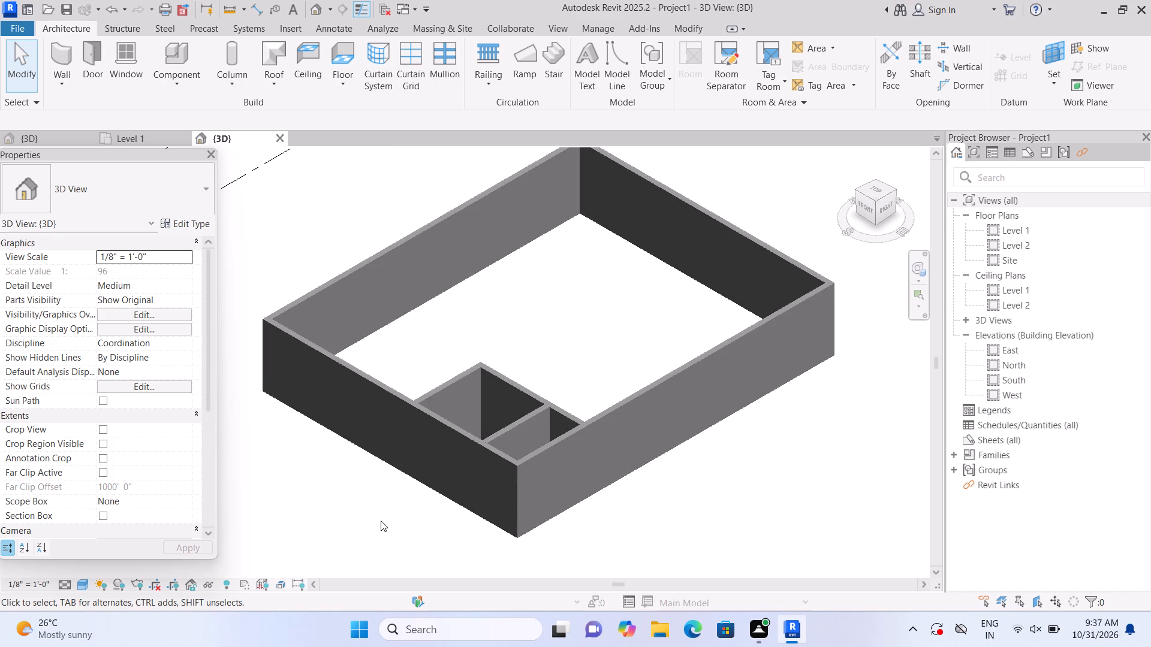
pyautogui.scroll(-3, 381, 519)
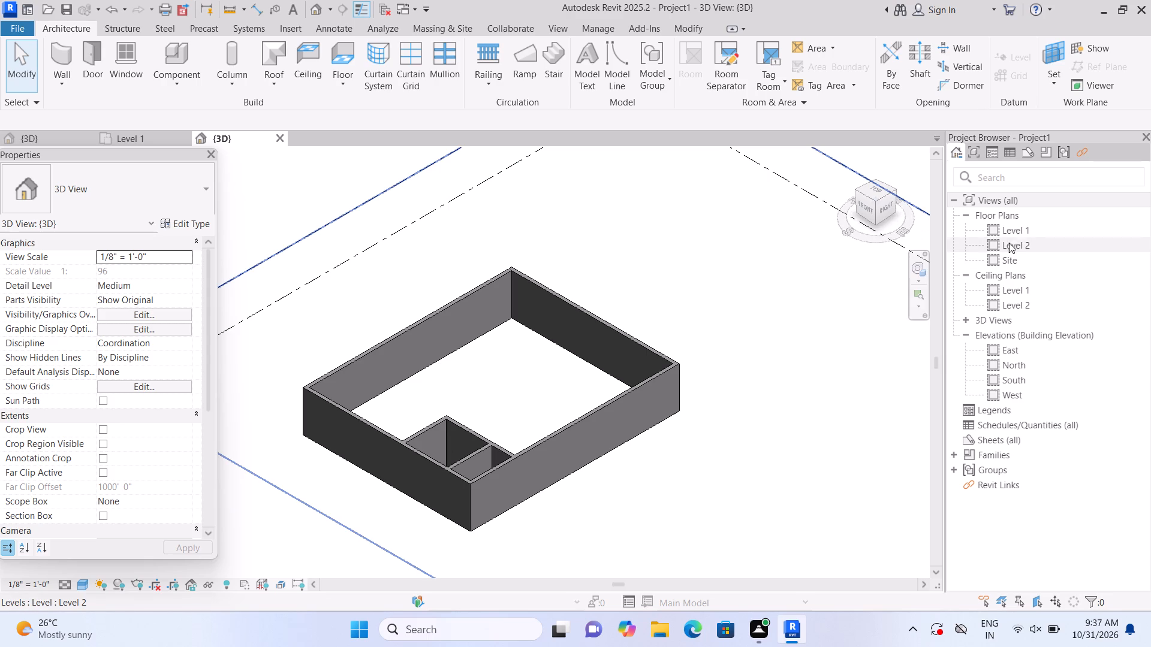
# Return to the Level 1 floor plan and delete the 11' horizontal wall along the top of the larger corner room.
pyautogui.doubleClick(993, 229)
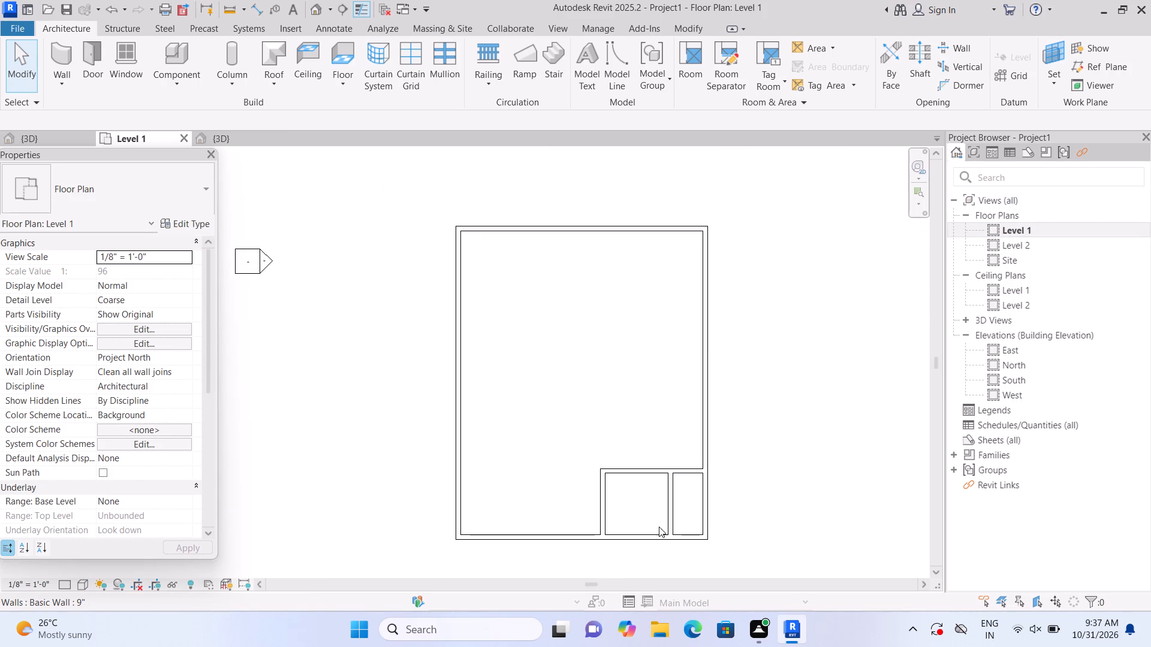
pyautogui.click(635, 478)
pyautogui.press('Delete')
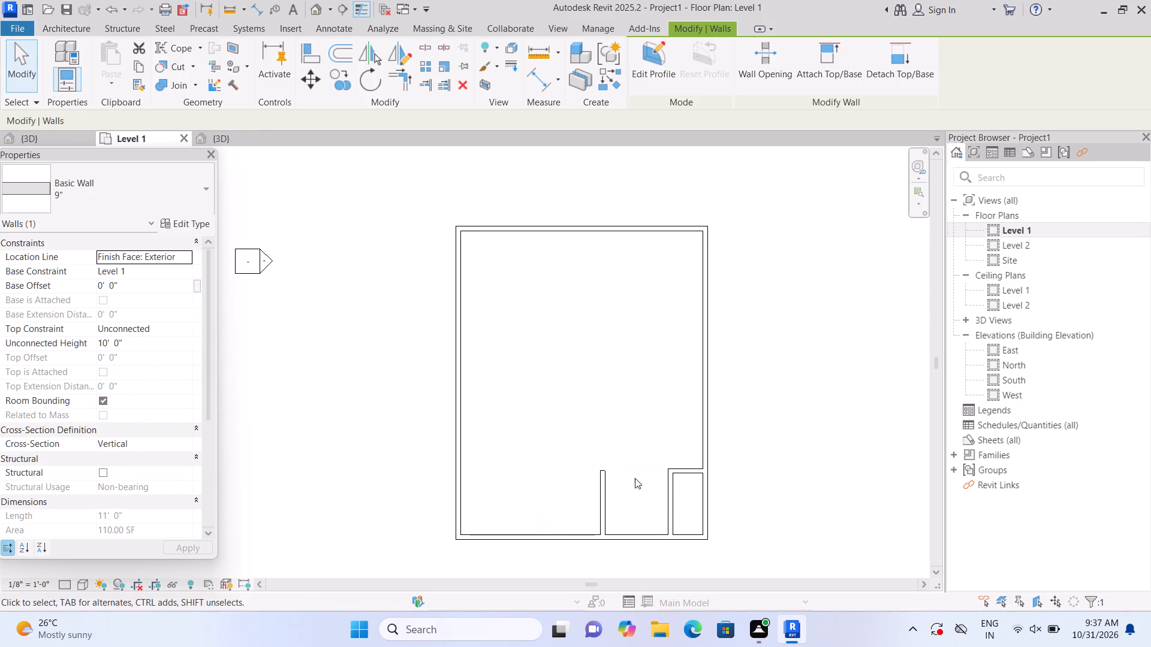
# Delete the three remaining interior partition walls in the lower-right corner: both vertical walls and the short horizontal one.
pyautogui.click(599, 506)
pyautogui.press('Delete')
pyautogui.click(672, 511)
pyautogui.press('Delete')
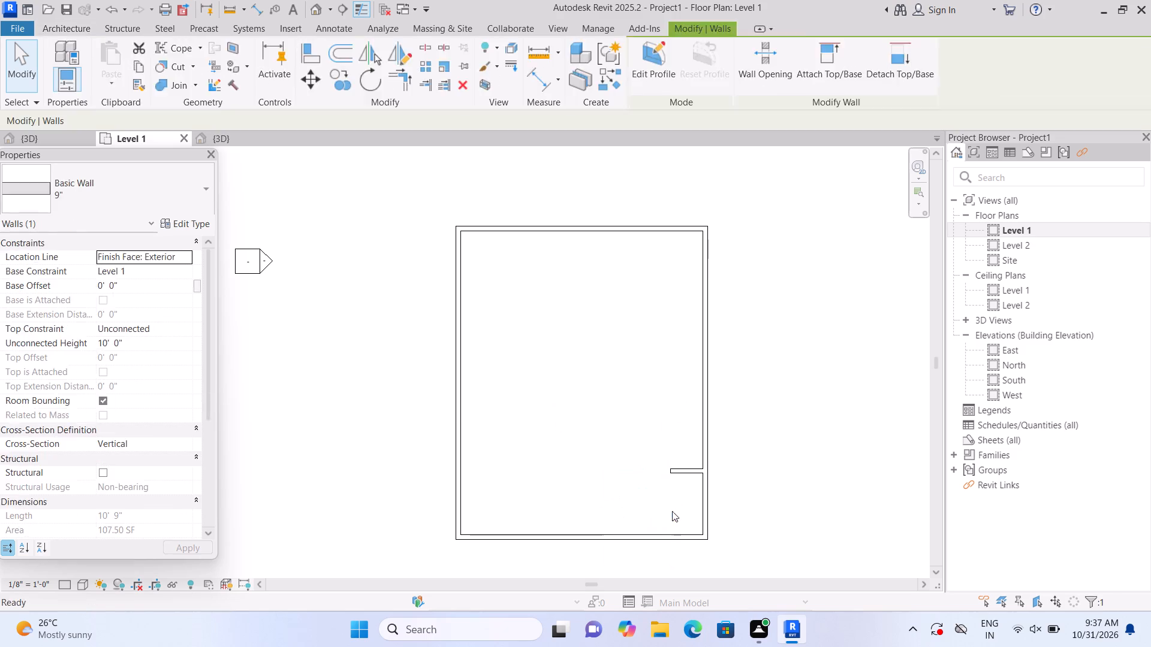
pyautogui.click(690, 469)
pyautogui.press('Delete')
# Draw 9" walls for a room about 10' 6" wide and 9' deep against the bottom exterior wall, about 6' from the right exterior wall.
pyautogui.click(65, 57)
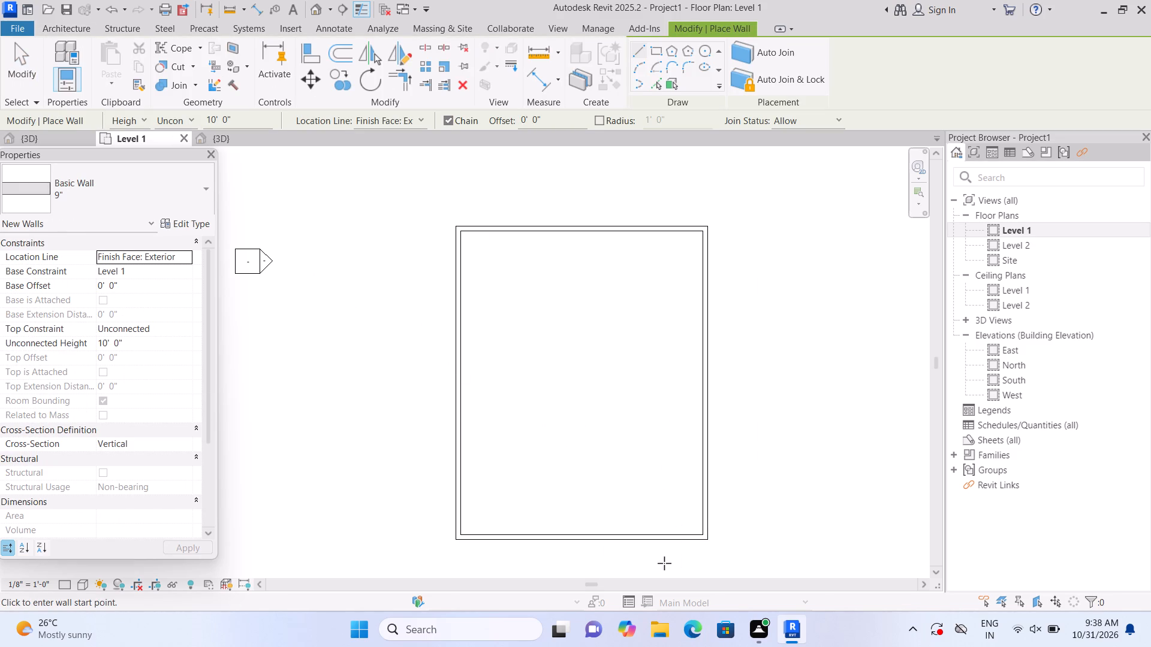
pyautogui.click(652, 533)
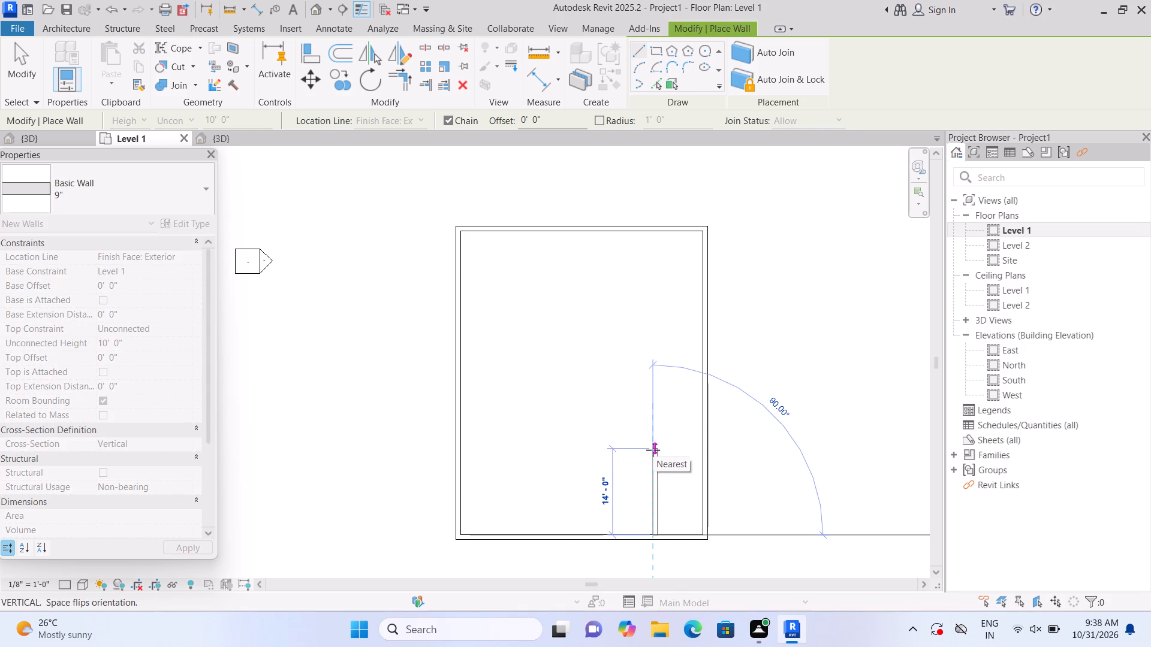
pyautogui.press('Escape')
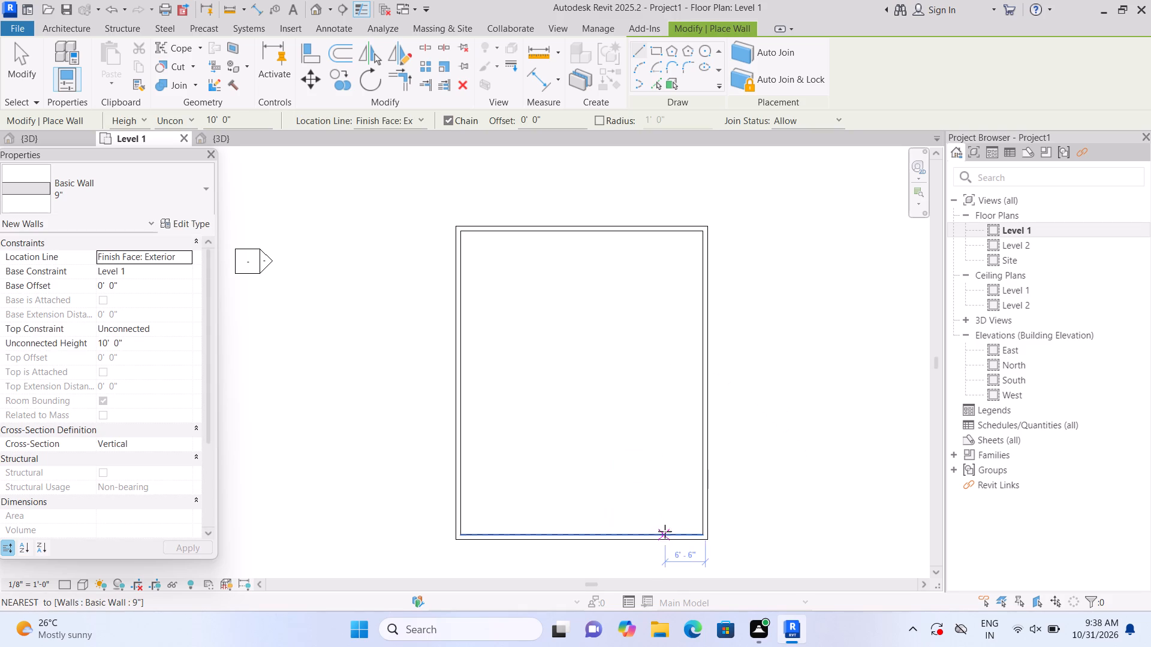
pyautogui.click(666, 533)
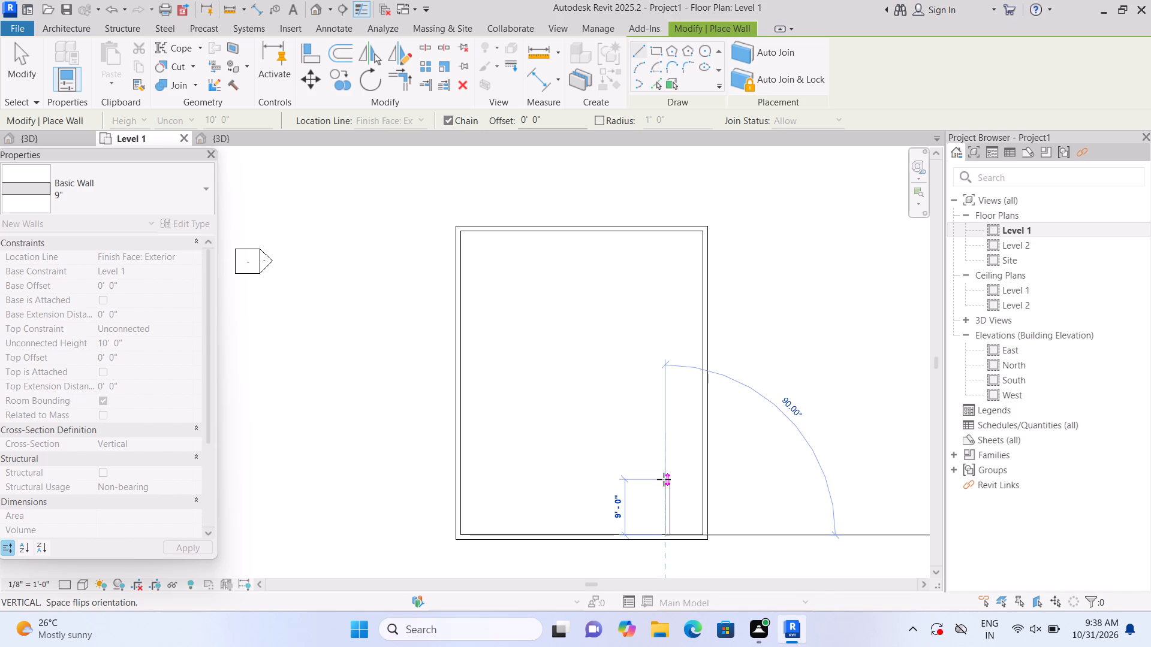
pyautogui.click(664, 482)
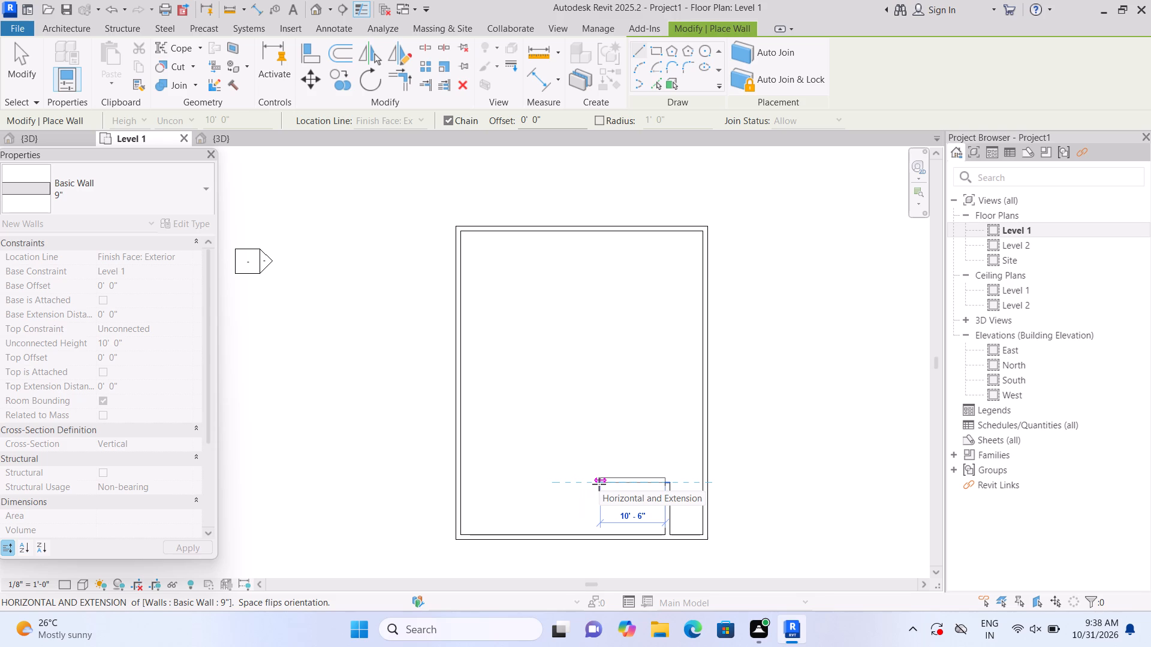
pyautogui.click(601, 484)
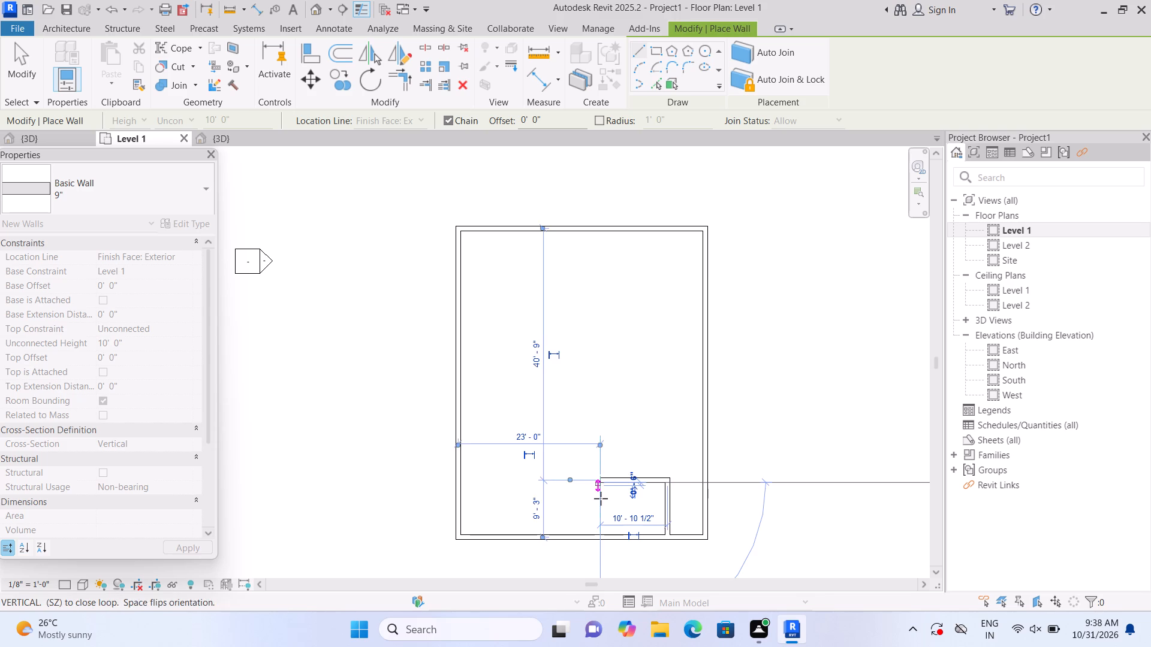
pyautogui.click(603, 540)
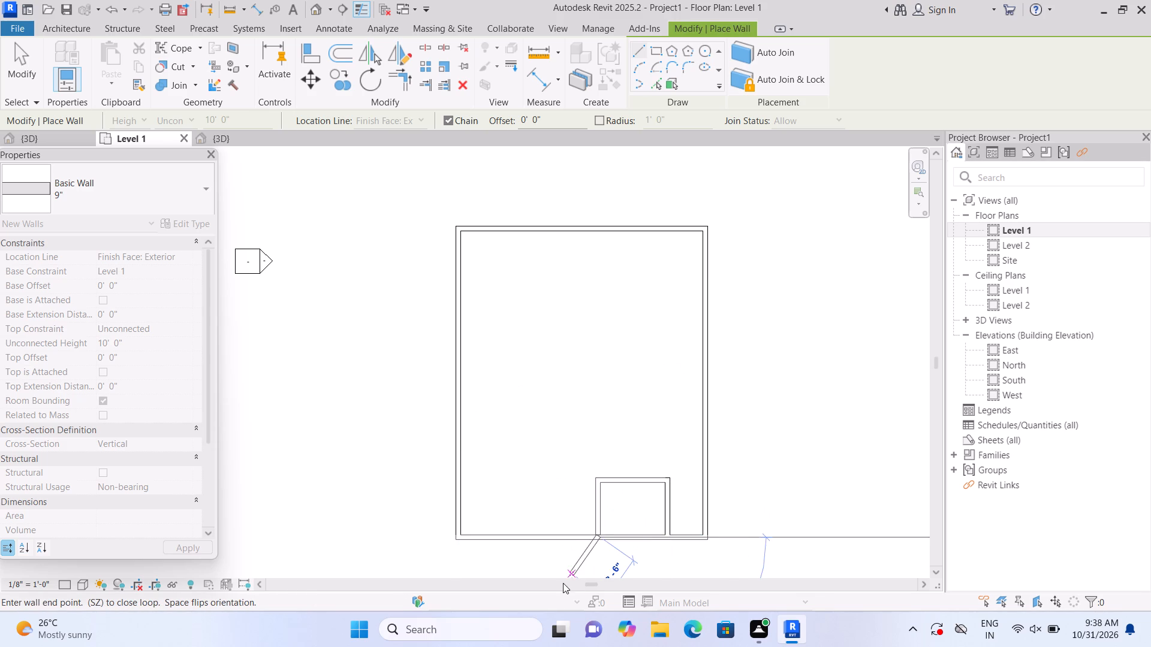
pyautogui.press('Escape')
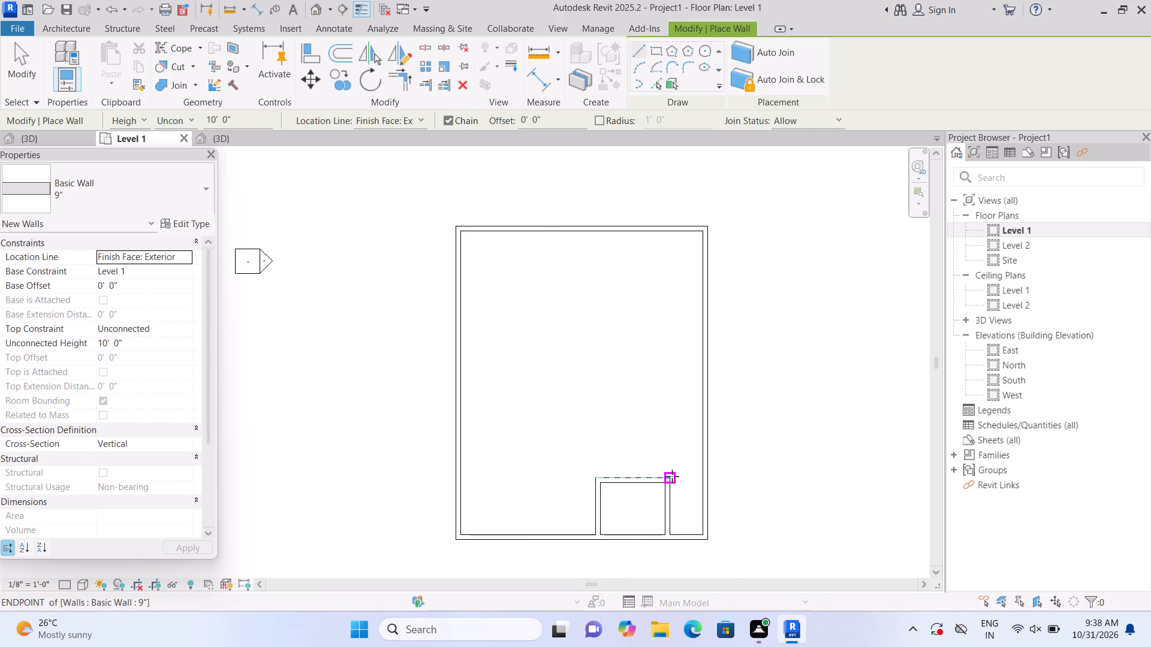
# Draw a horizontal 9" wall about 5' 9" long from the room's upper-right outer corner to the right exterior wall.
pyautogui.click(672, 477)
pyautogui.click(706, 480)
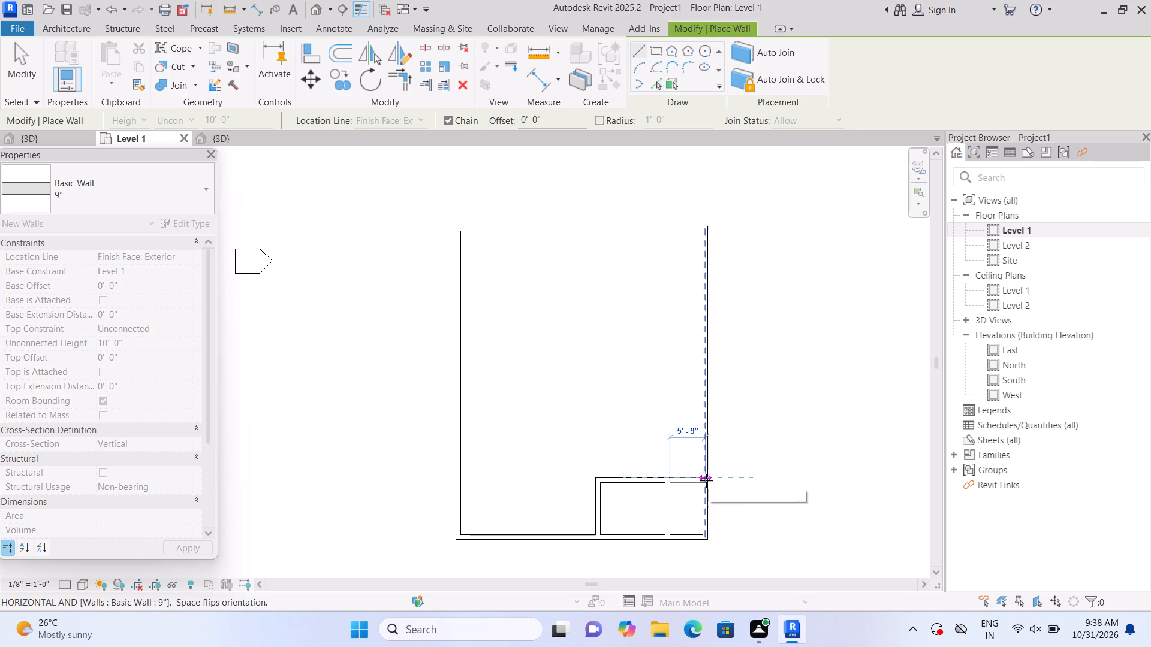
pyautogui.press('Escape')
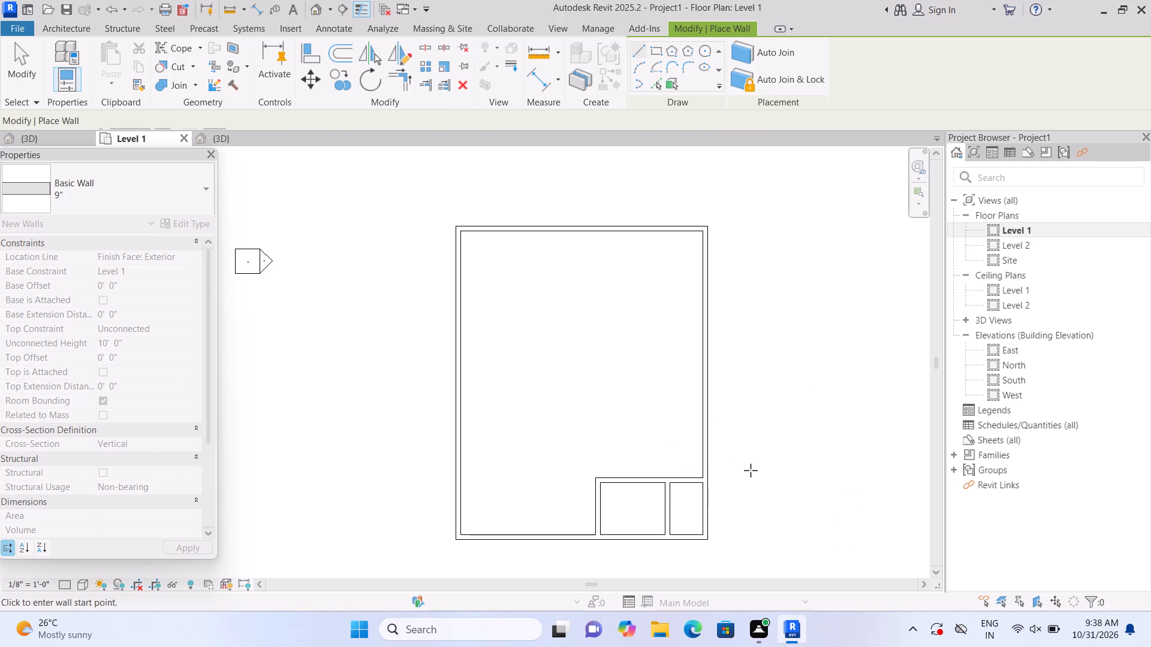
pyautogui.scroll(1, 746, 478)
pyautogui.press('Escape')
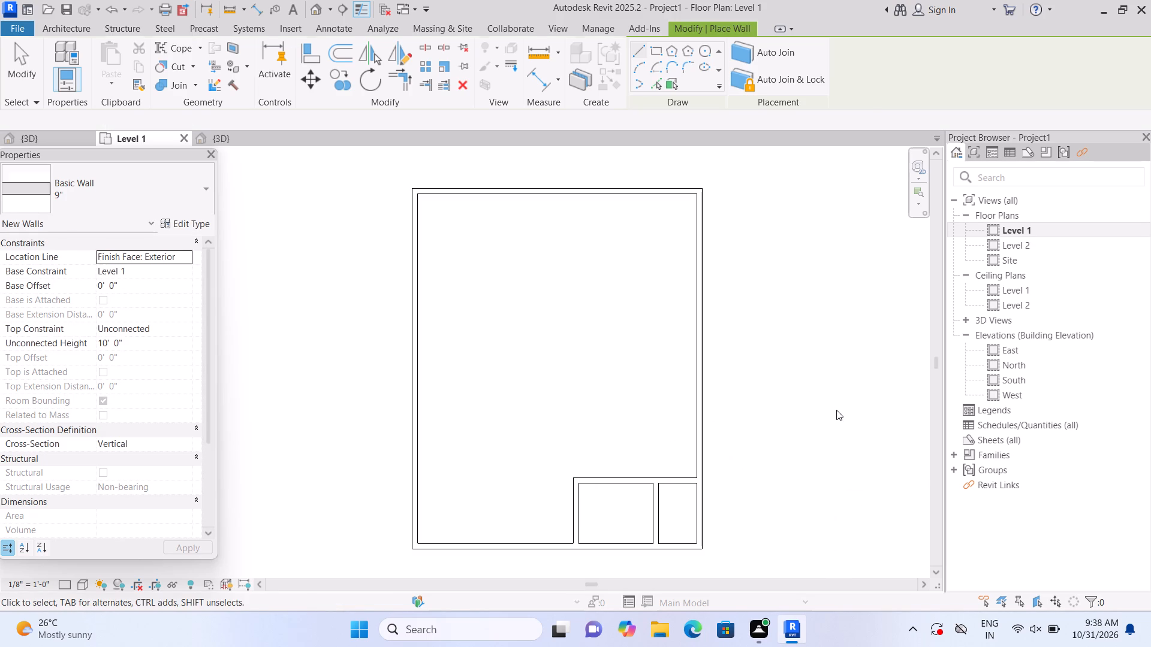
# Start a new wall on Level 1 using the Curtain Wall 1 type.
pyautogui.click(73, 49)
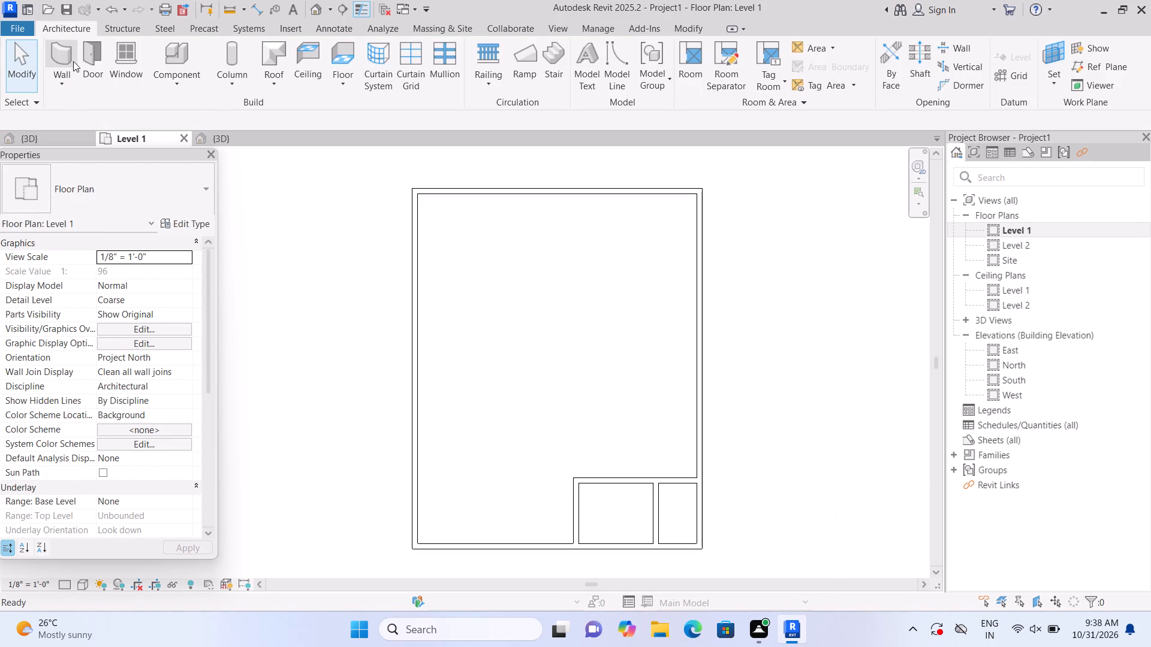
pyautogui.click(166, 191)
pyautogui.scroll(-9, 152, 330)
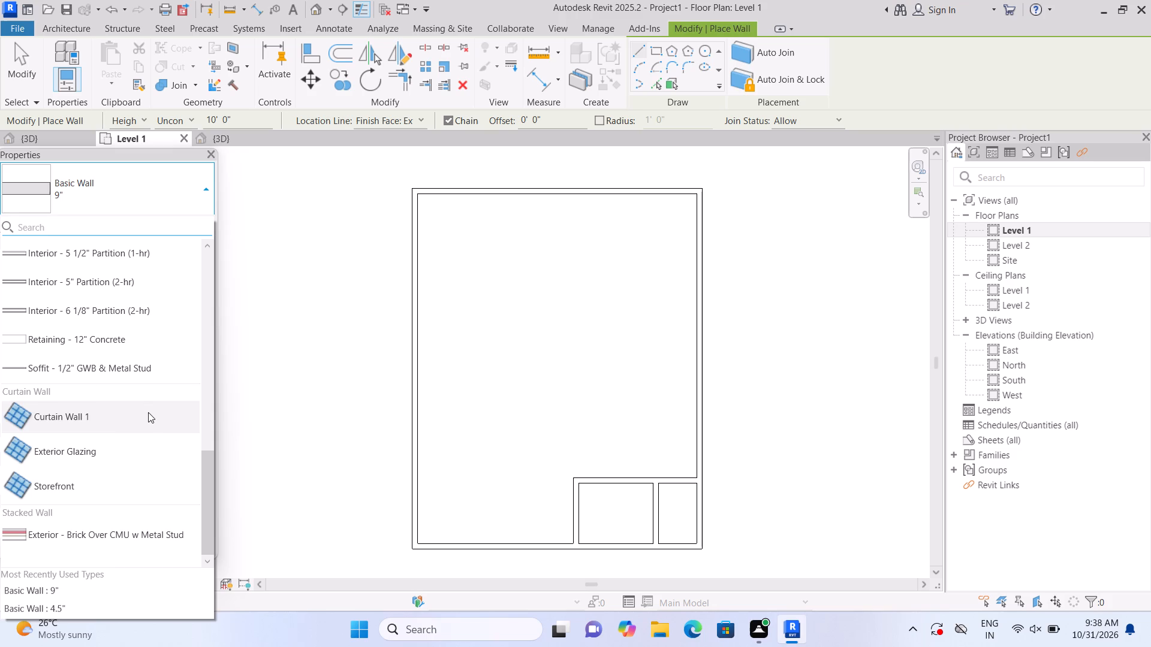
pyautogui.click(147, 414)
pyautogui.scroll(1, 470, 427)
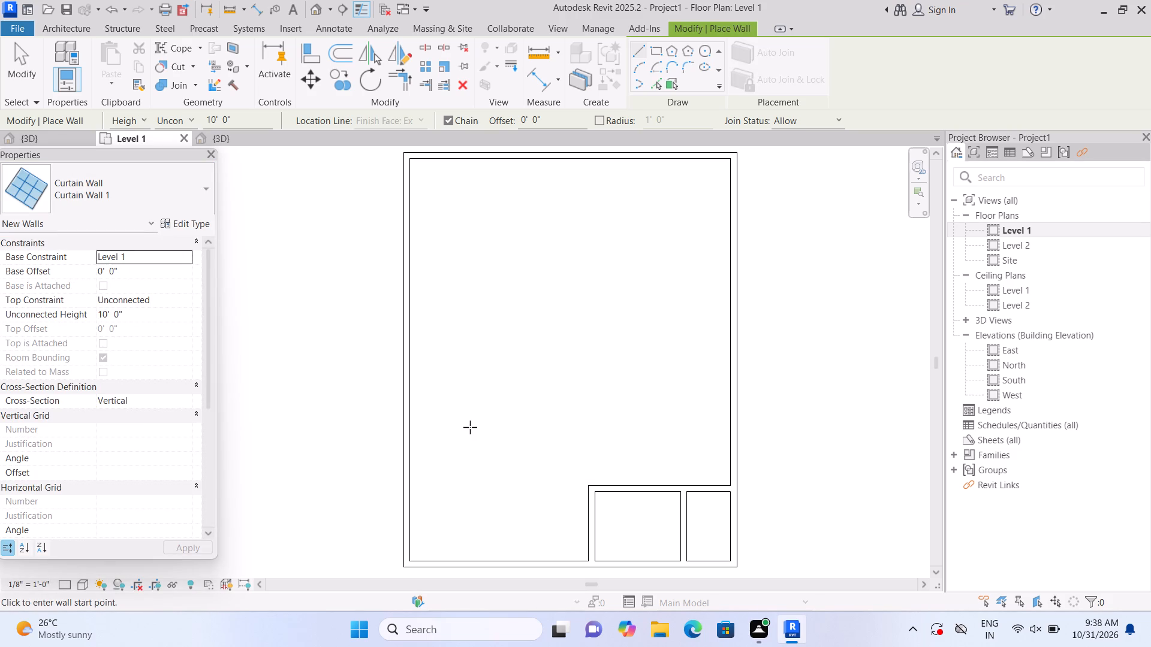
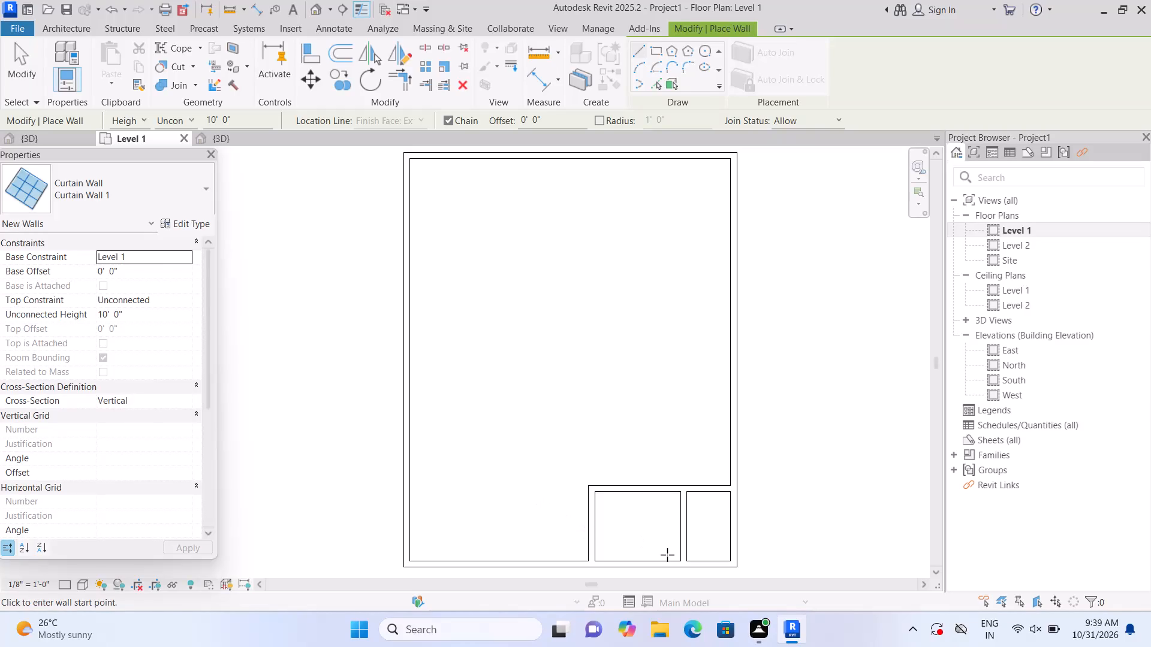
# Place a Single-Flush 36" x 84" door in the lower-right room's top wall, about 3' from its left wall and swinging outward.
pyautogui.click(91, 25)
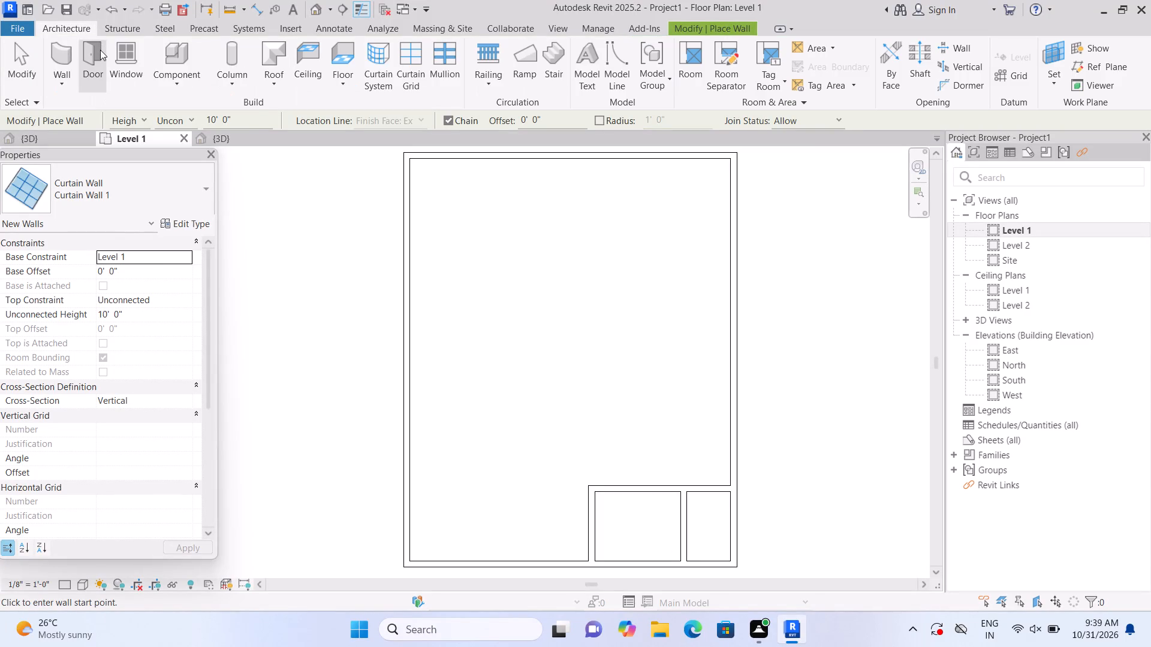
pyautogui.click(100, 53)
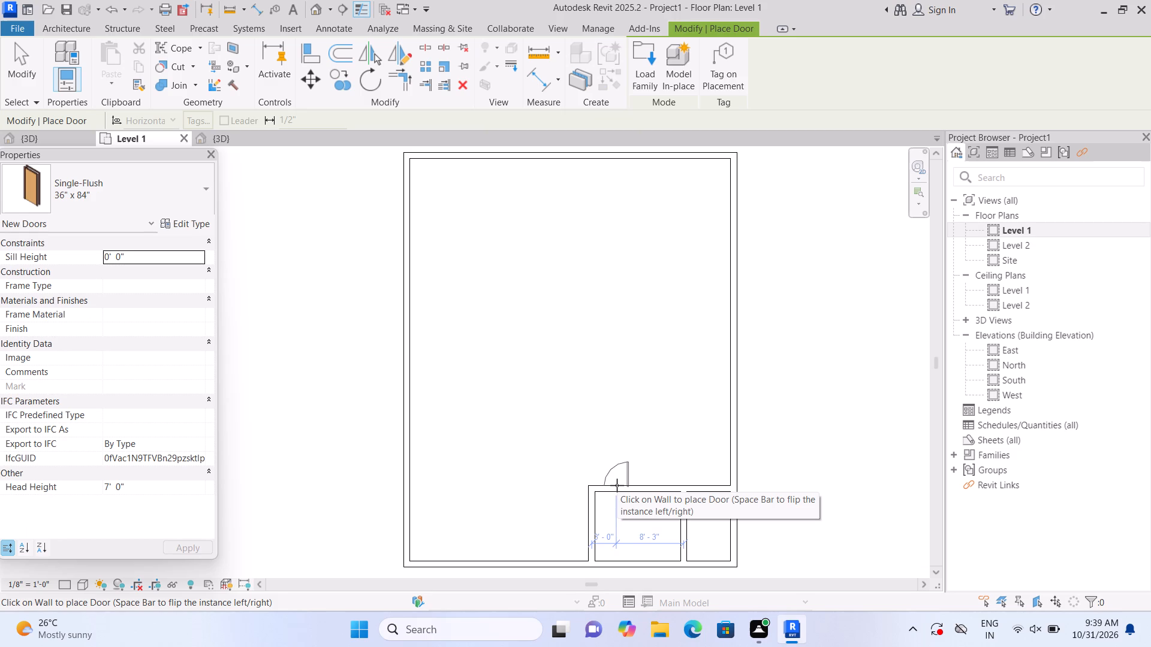
pyautogui.click(617, 485)
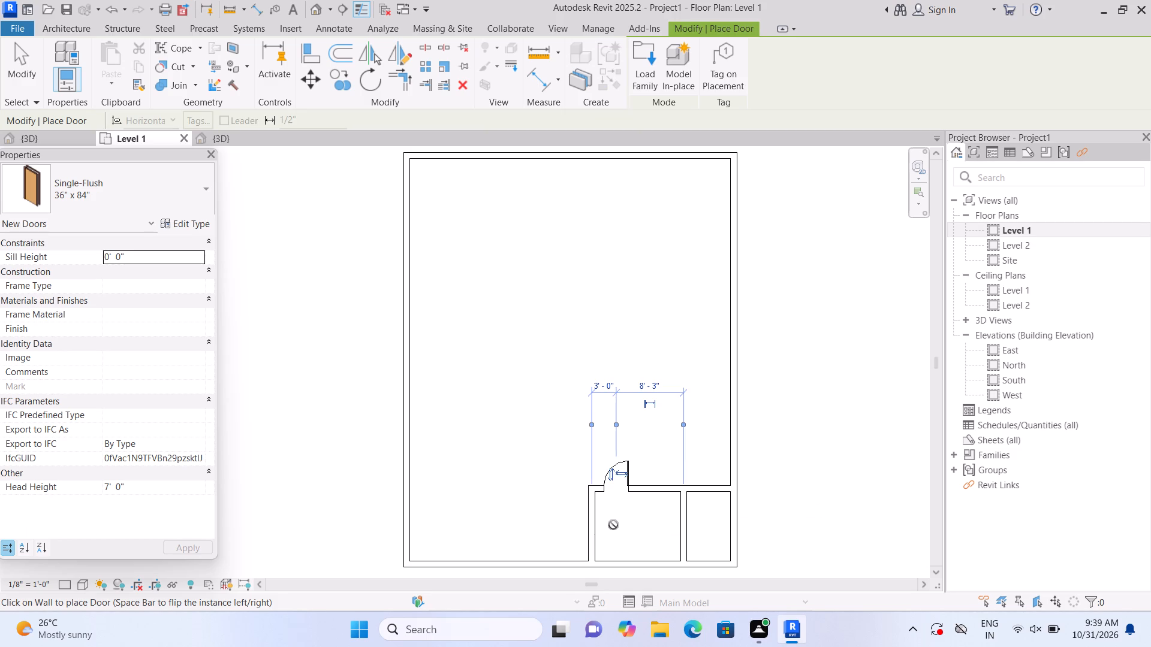
pyautogui.press('Escape')
pyautogui.press('Escape')
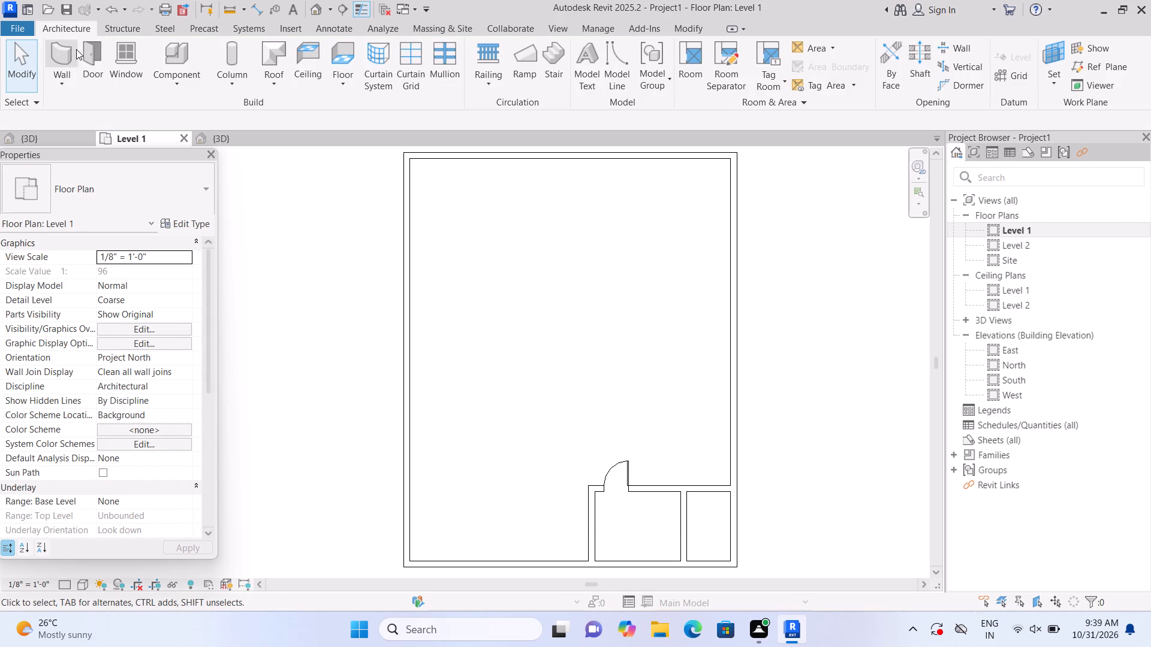
# Draw a Curtain Wall 1 segment about 4' long along the room's top wall, just right of the door.
pyautogui.click(61, 61)
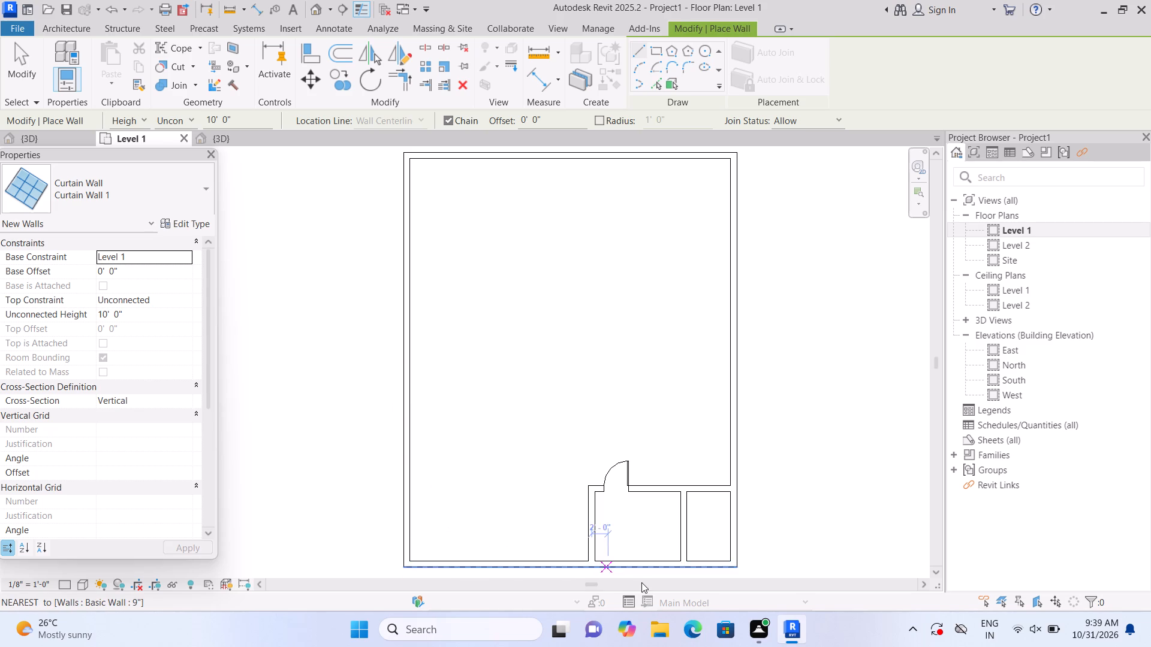
pyautogui.scroll(3, 650, 497)
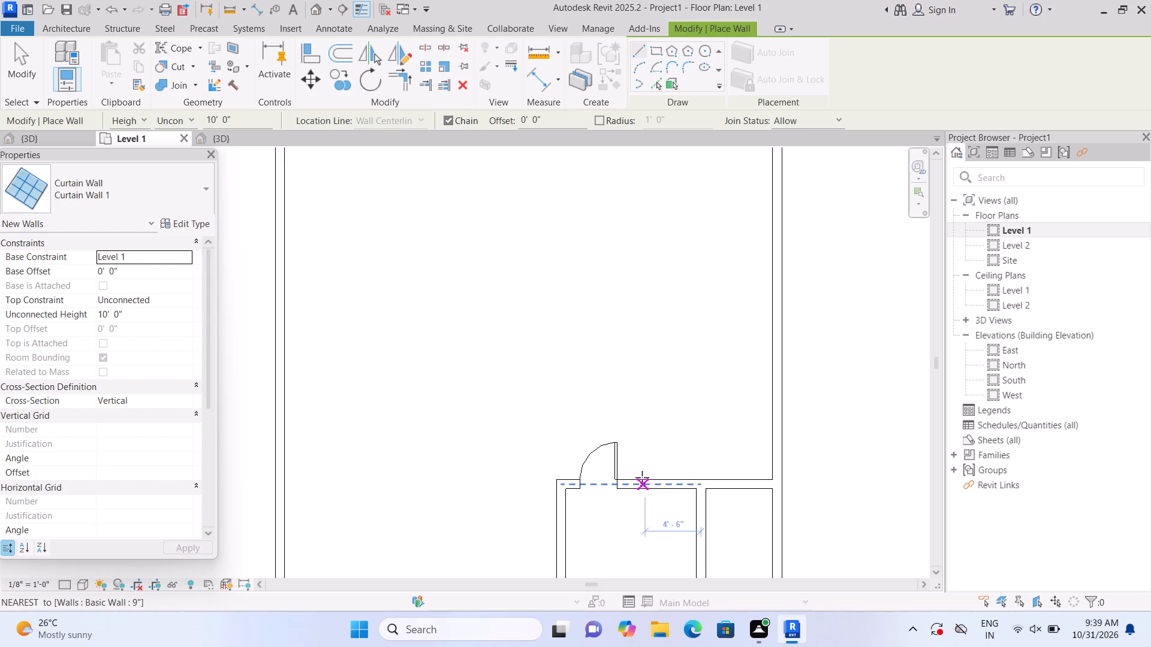
pyautogui.click(634, 480)
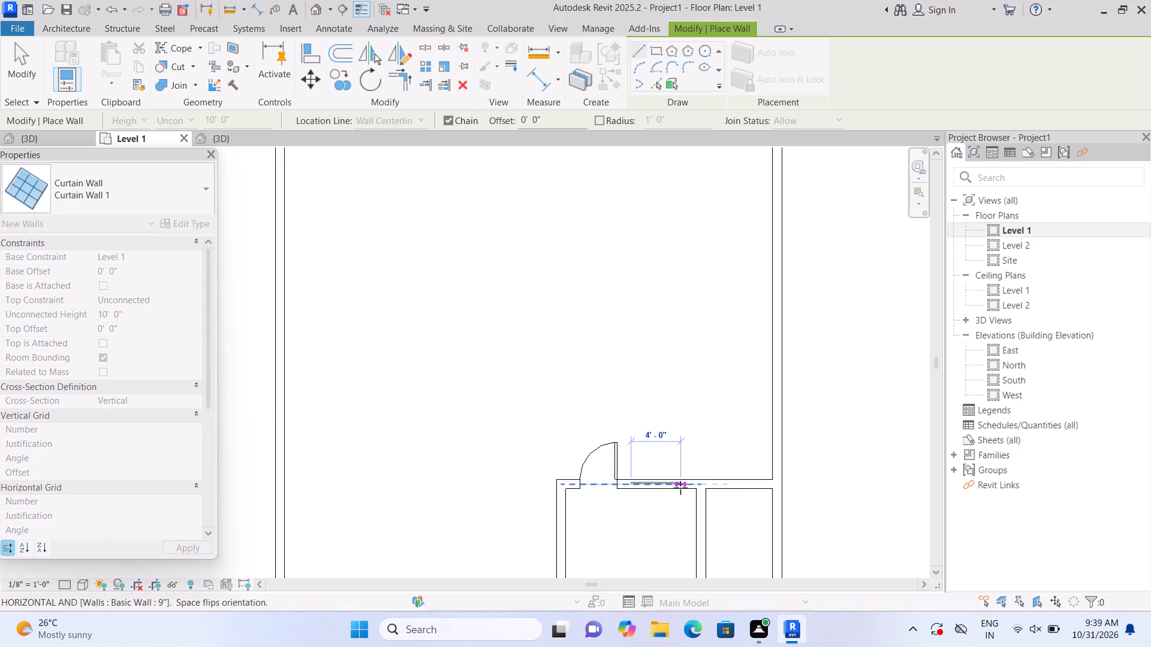
pyautogui.click(683, 487)
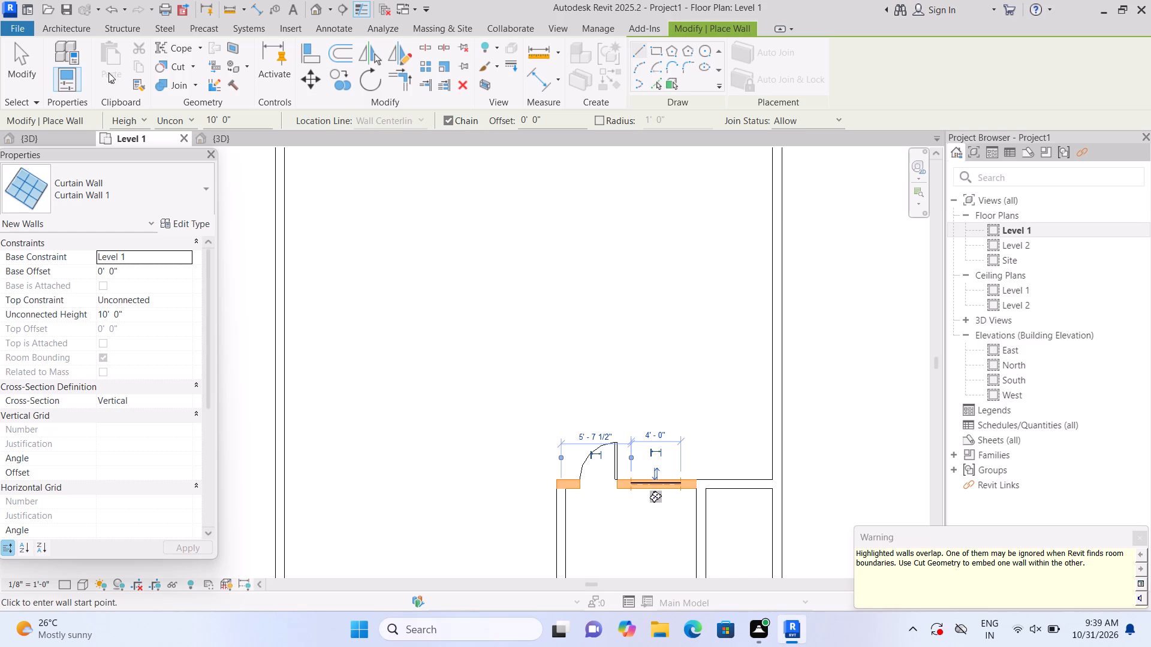
# Cut the room's 9" top wall with the overlapping curtain wall so the curtain wall is embedded in it.
pyautogui.click(189, 68)
pyautogui.click(188, 90)
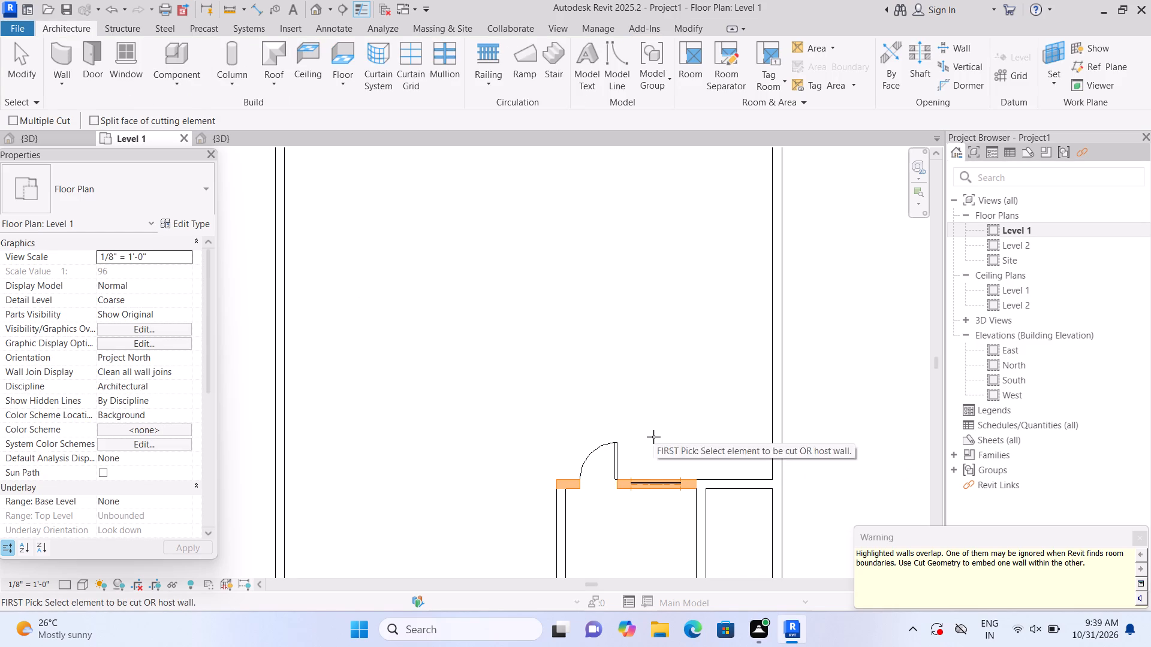
pyautogui.click(624, 476)
pyautogui.click(649, 481)
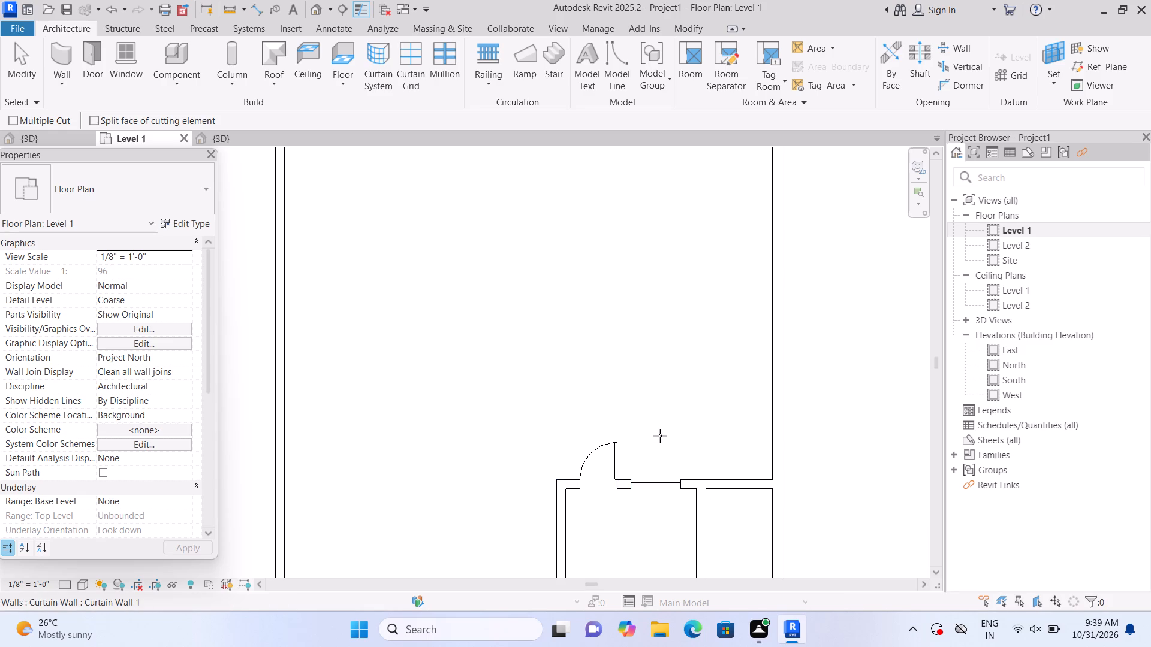
pyautogui.scroll(-4, 465, 482)
pyautogui.scroll(1, 441, 551)
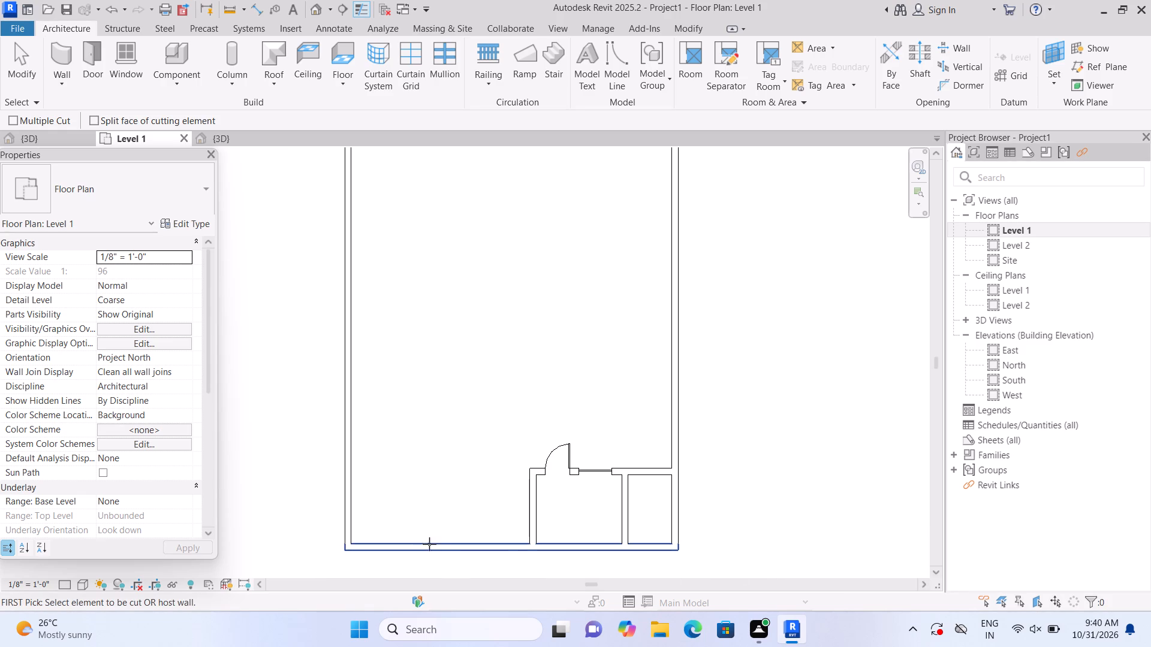
pyautogui.click(478, 547)
pyautogui.press('Escape')
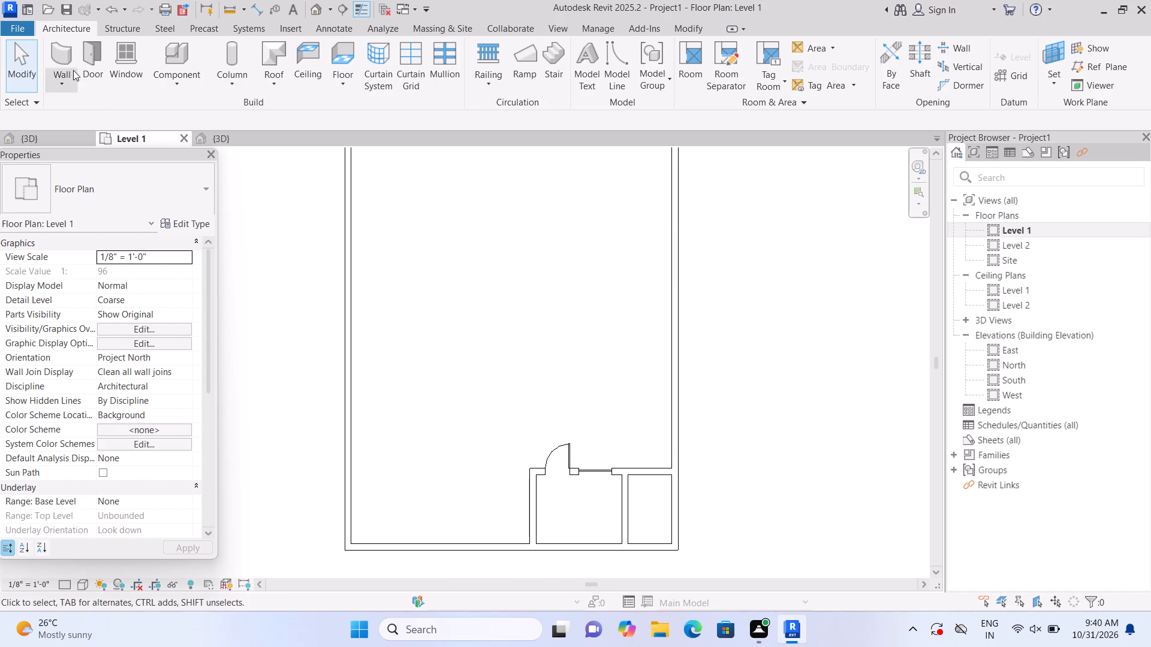
# Draw a horizontal Curtain Wall 1 segment along the bottom exterior wall, starting about 5' 6" left of the room's left wall.
pyautogui.click(56, 61)
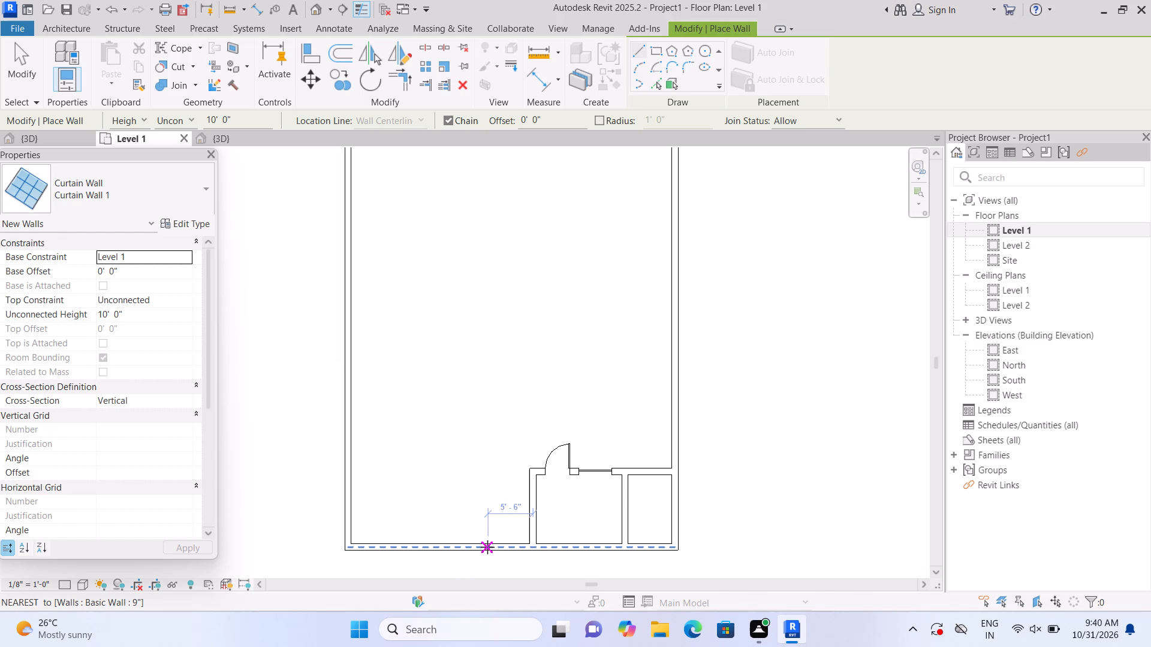
pyautogui.click(487, 547)
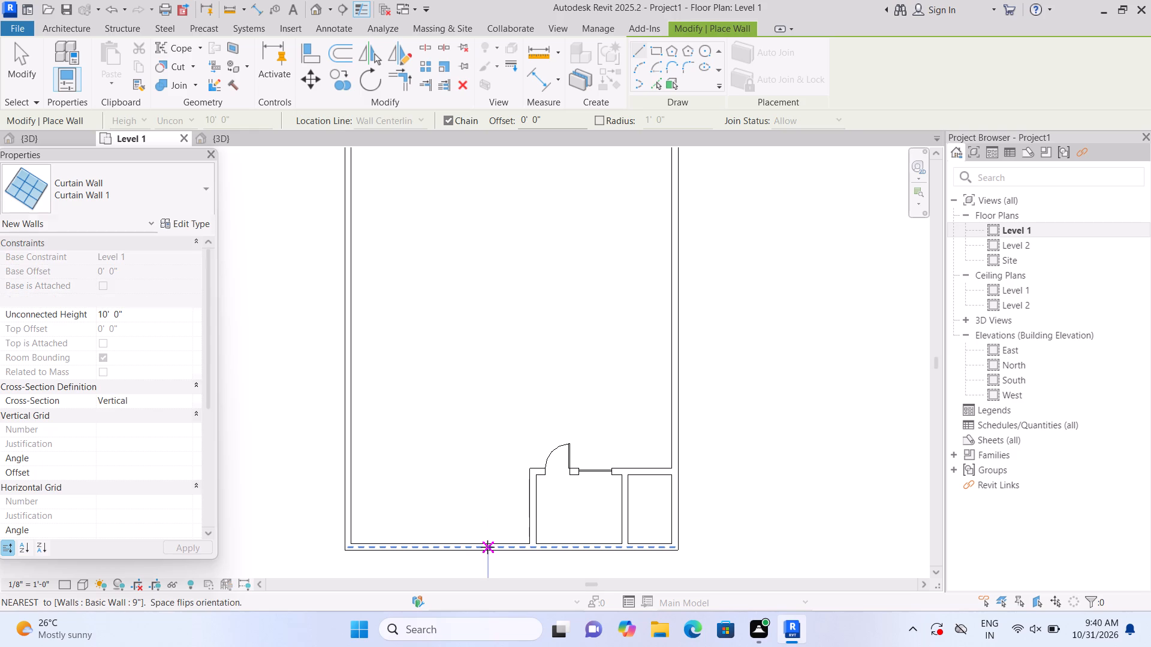
pyautogui.scroll(5, 465, 547)
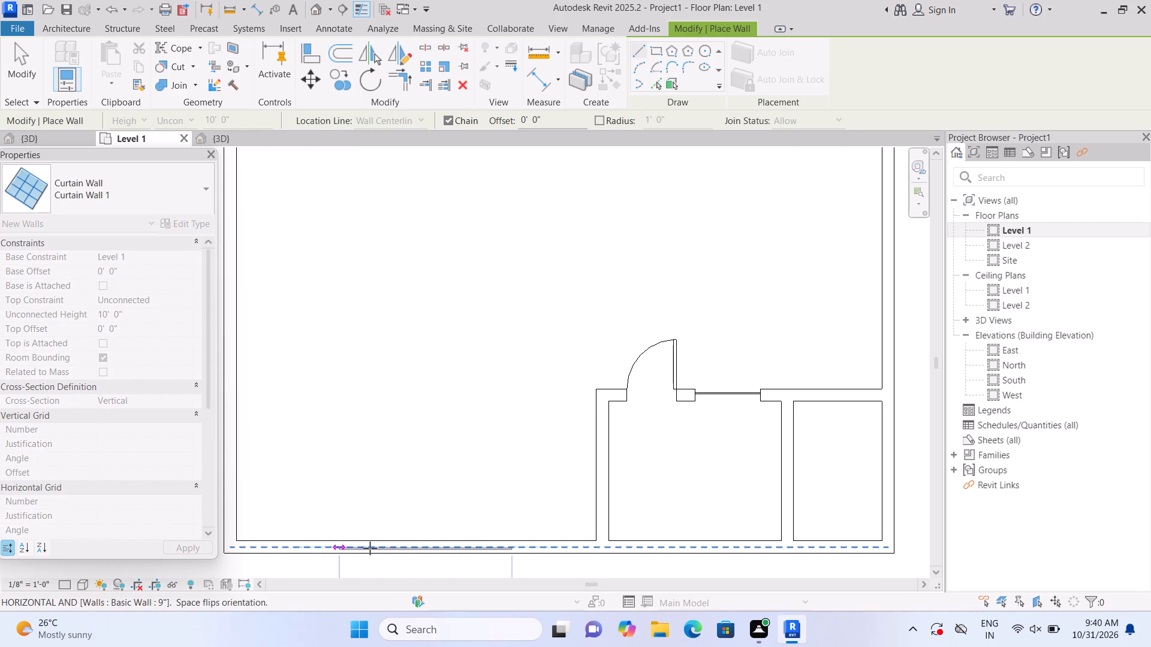
pyautogui.click(430, 551)
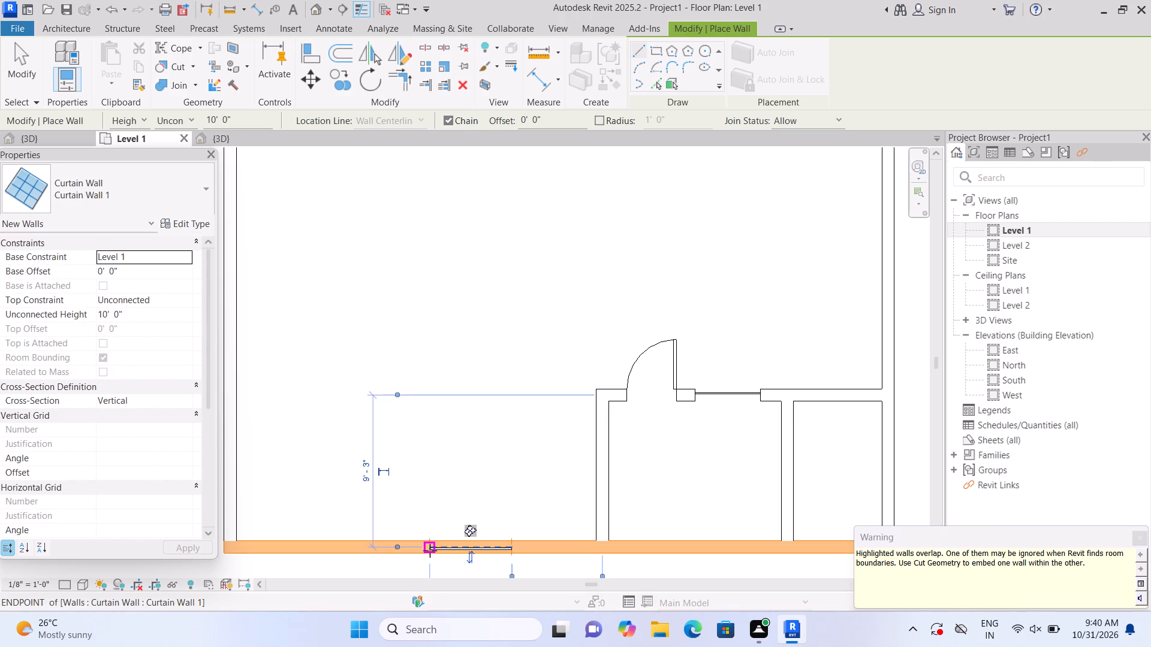
# Cut the bottom exterior wall with the overlapping curtain wall so the curtain wall is embedded in it.
pyautogui.click(188, 62)
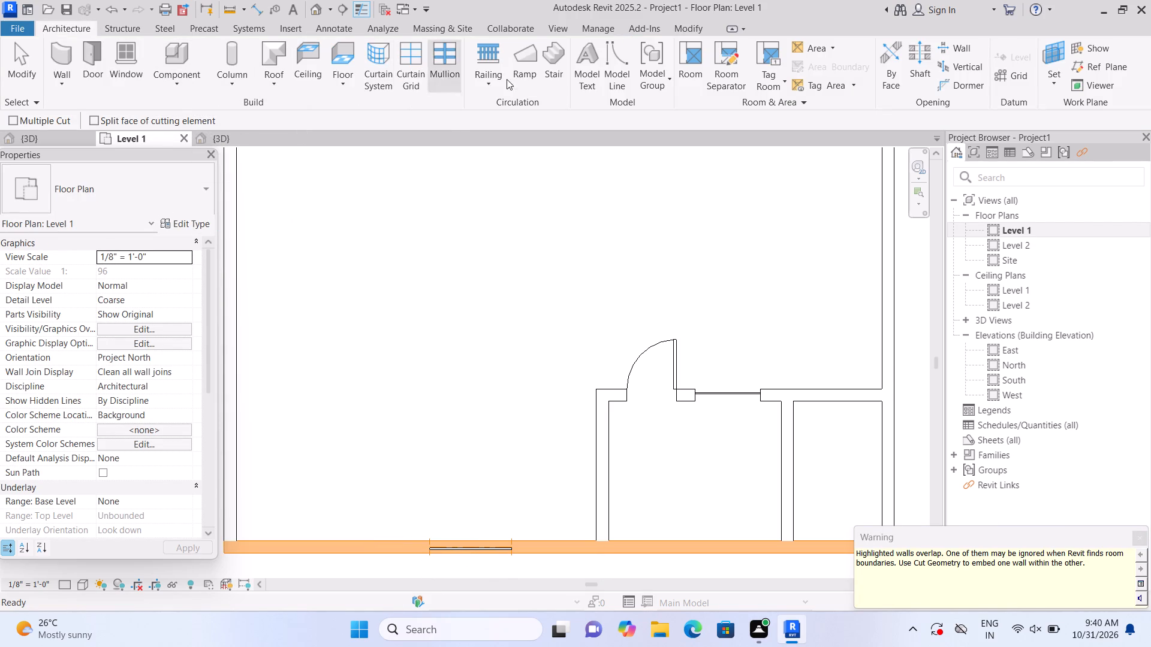
pyautogui.click(612, 89)
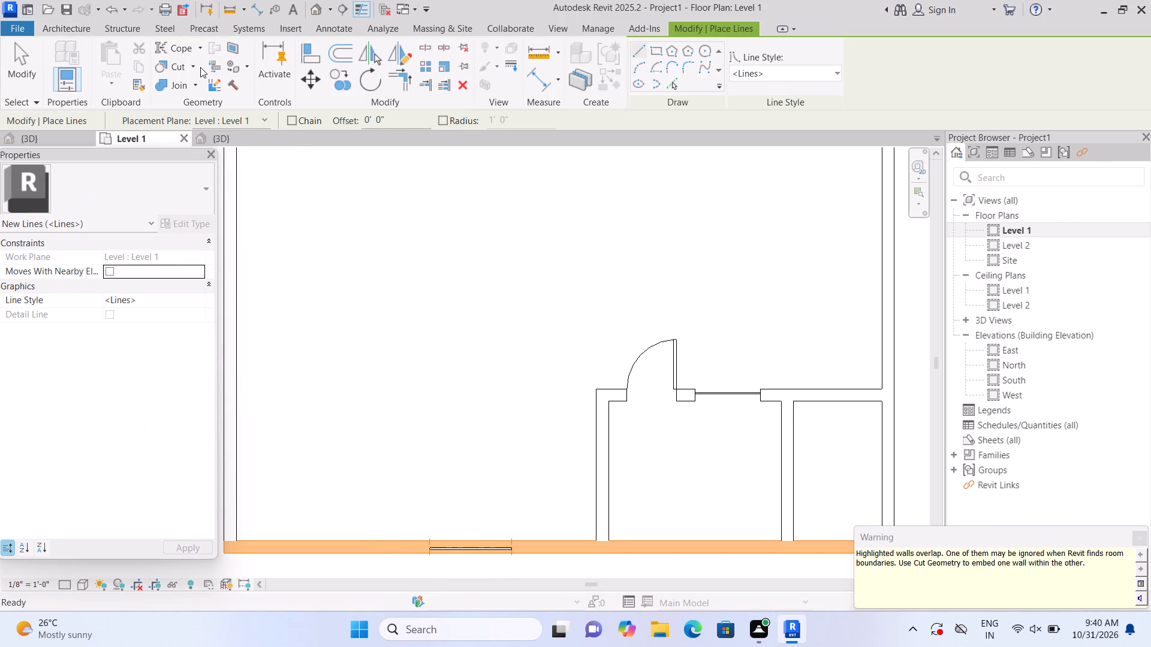
pyautogui.click(192, 62)
pyautogui.click(198, 85)
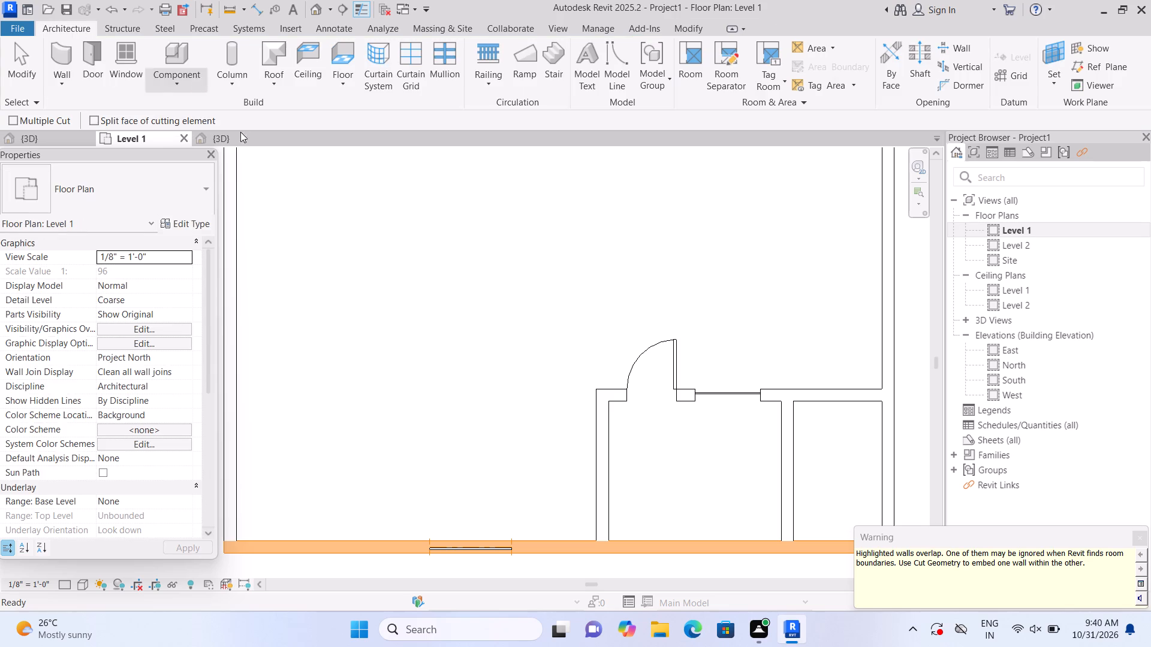
pyautogui.click(388, 549)
pyautogui.click(450, 551)
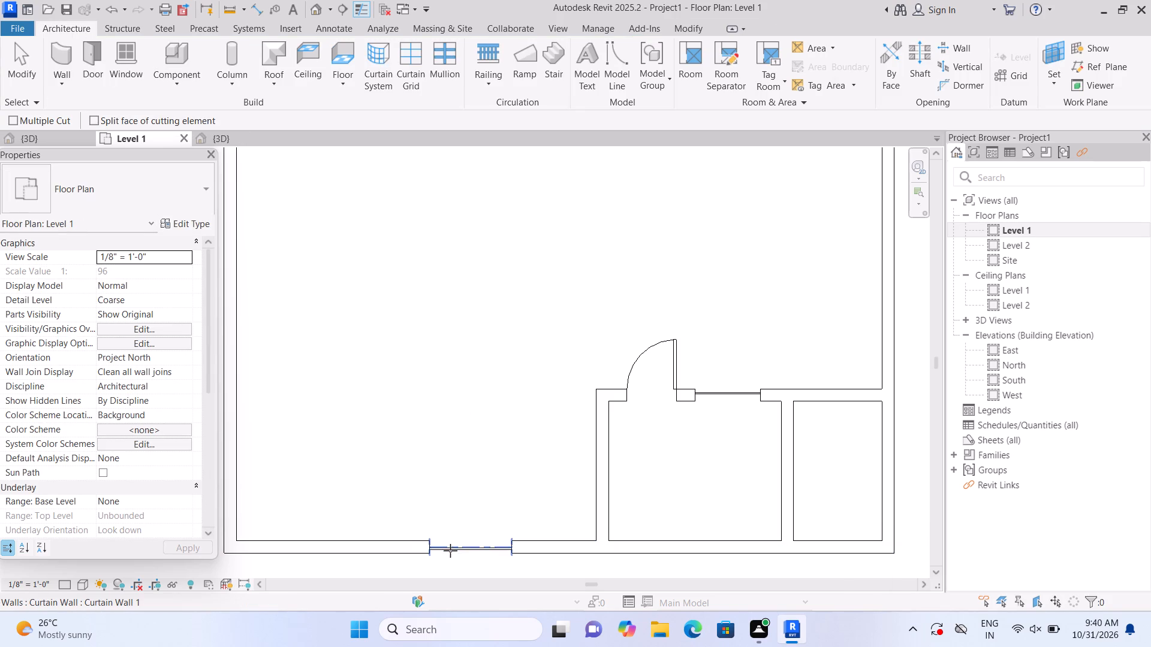
pyautogui.press('Escape')
# Split the bottom exterior wall in line with the inner face of the room's left wall, keeping Delete Inner Segment off.
pyautogui.scroll(-3, 463, 511)
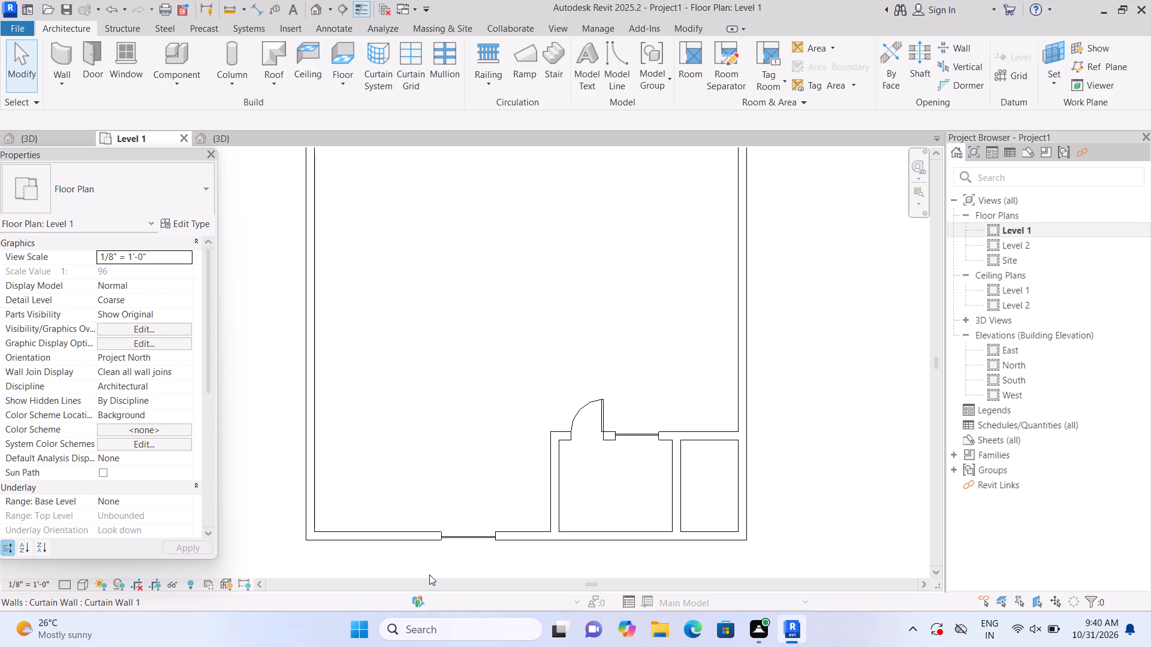
pyautogui.scroll(-2, 429, 575)
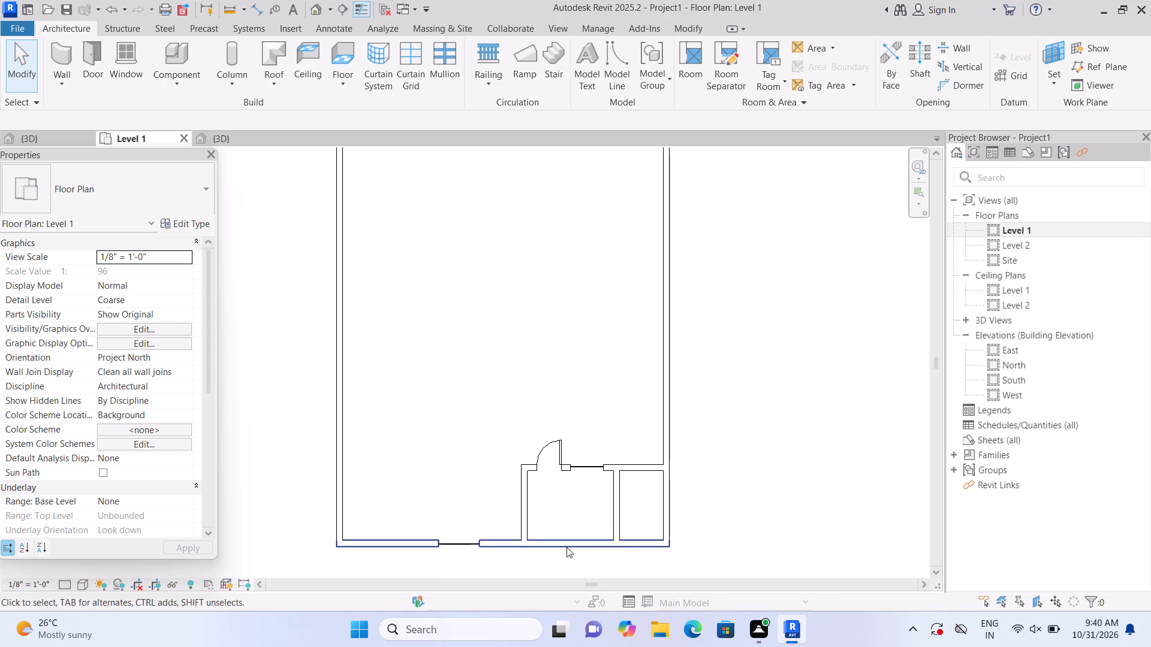
pyautogui.scroll(5, 568, 540)
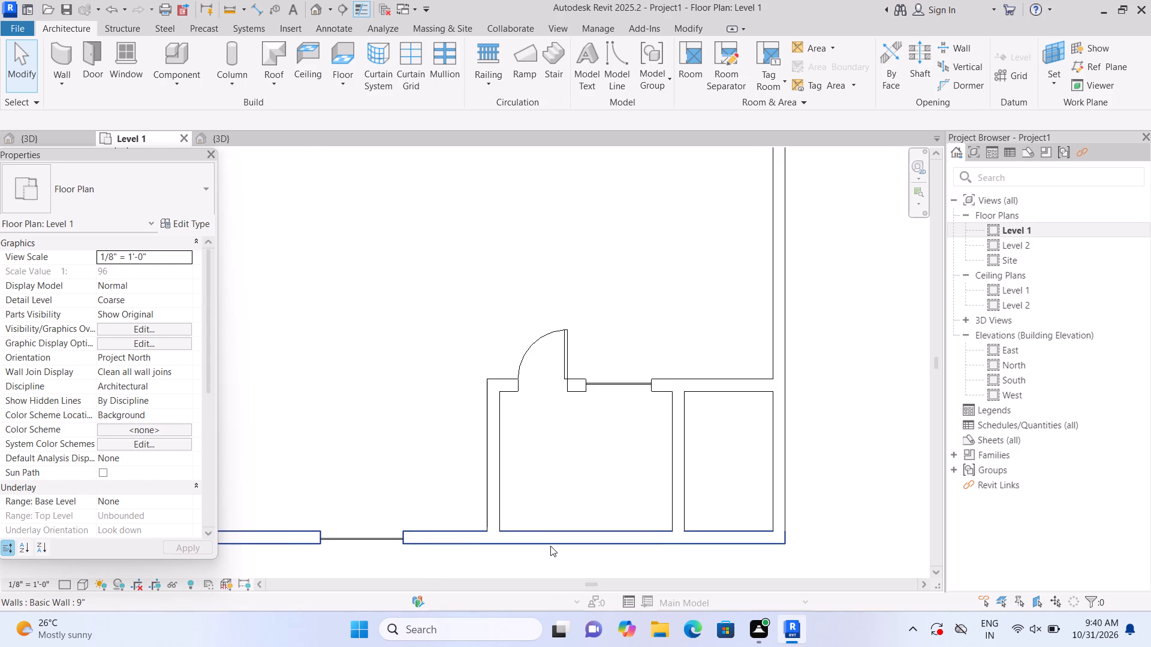
pyautogui.scroll(1, 550, 546)
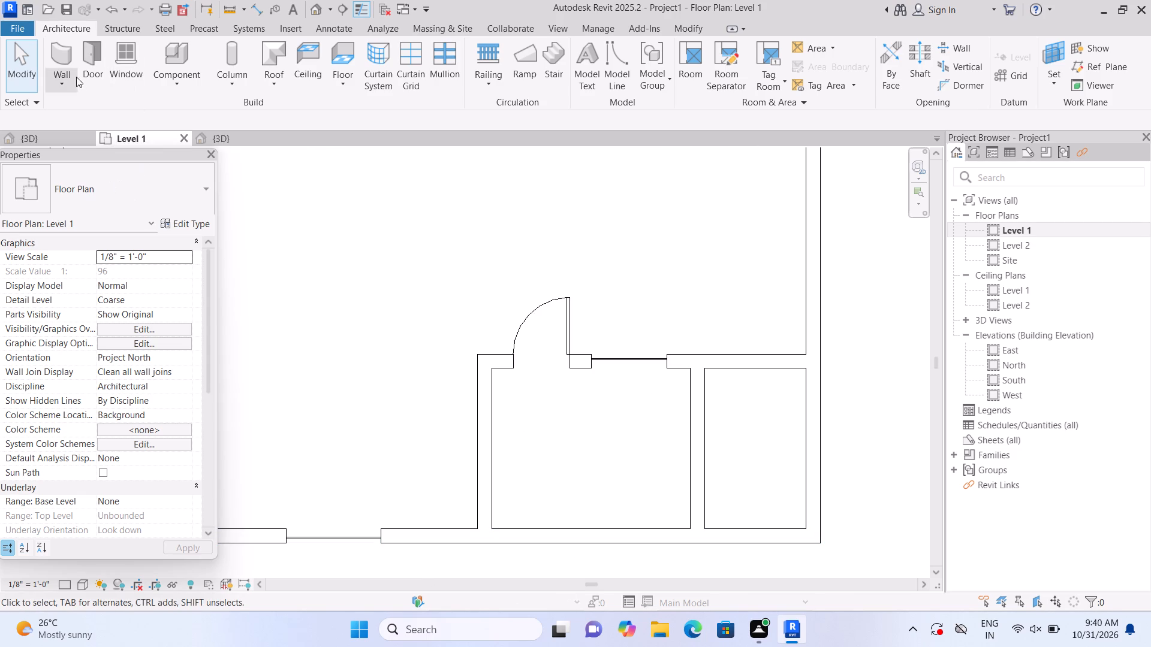
pyautogui.click(606, 74)
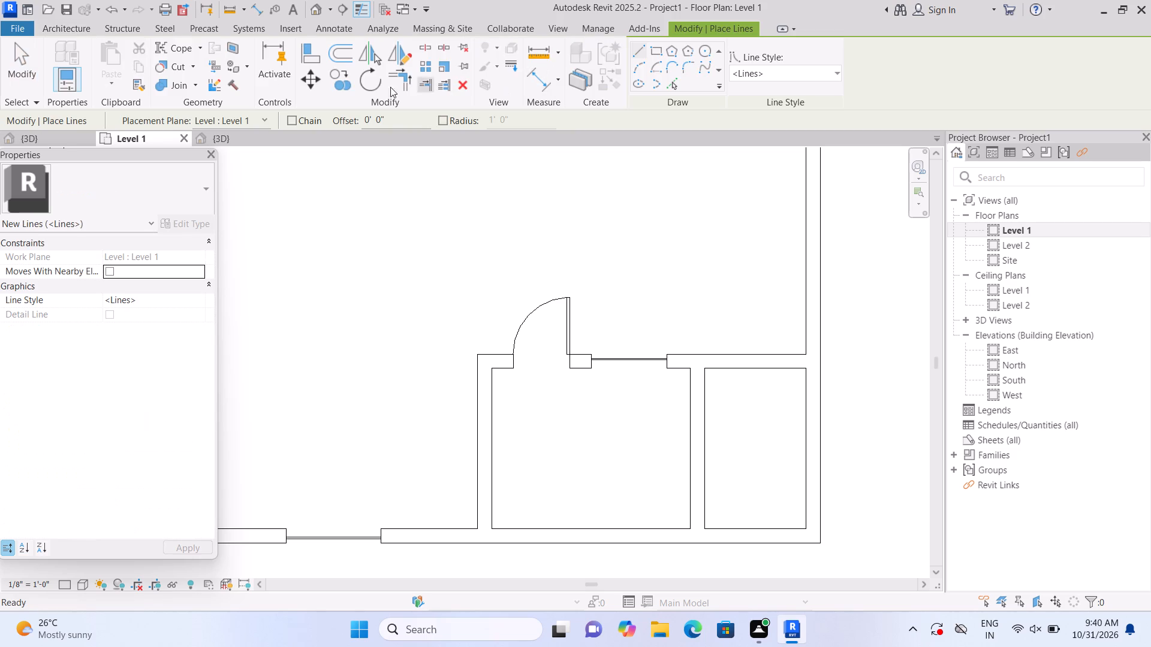
pyautogui.click(426, 47)
pyautogui.scroll(1, 516, 560)
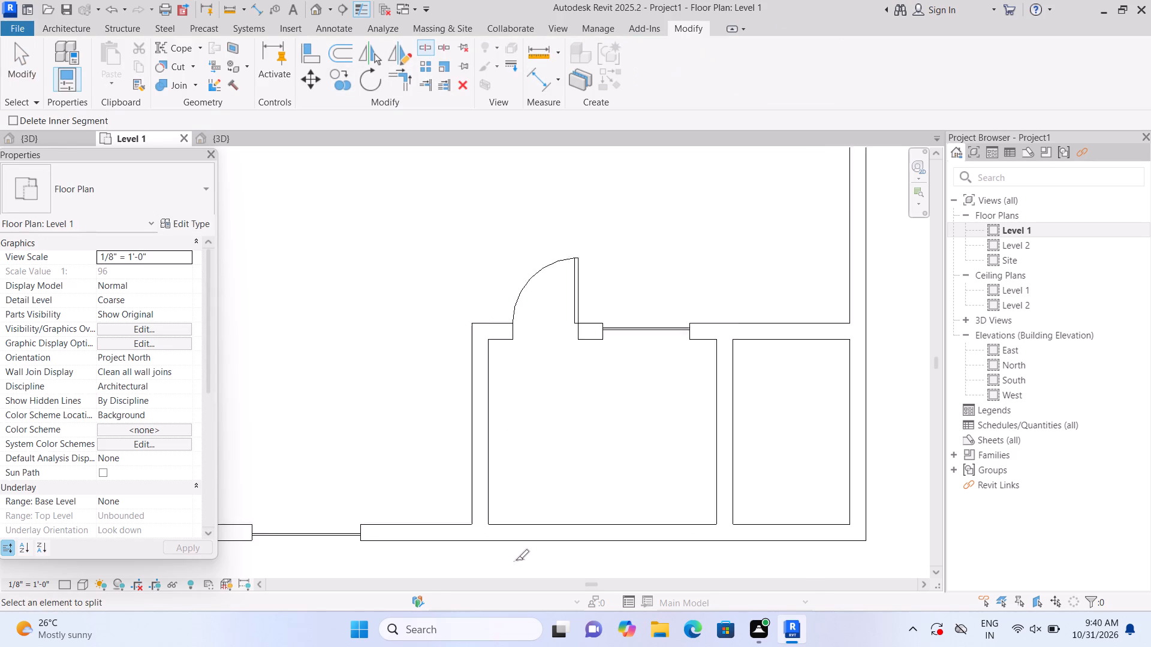
pyautogui.scroll(3, 516, 560)
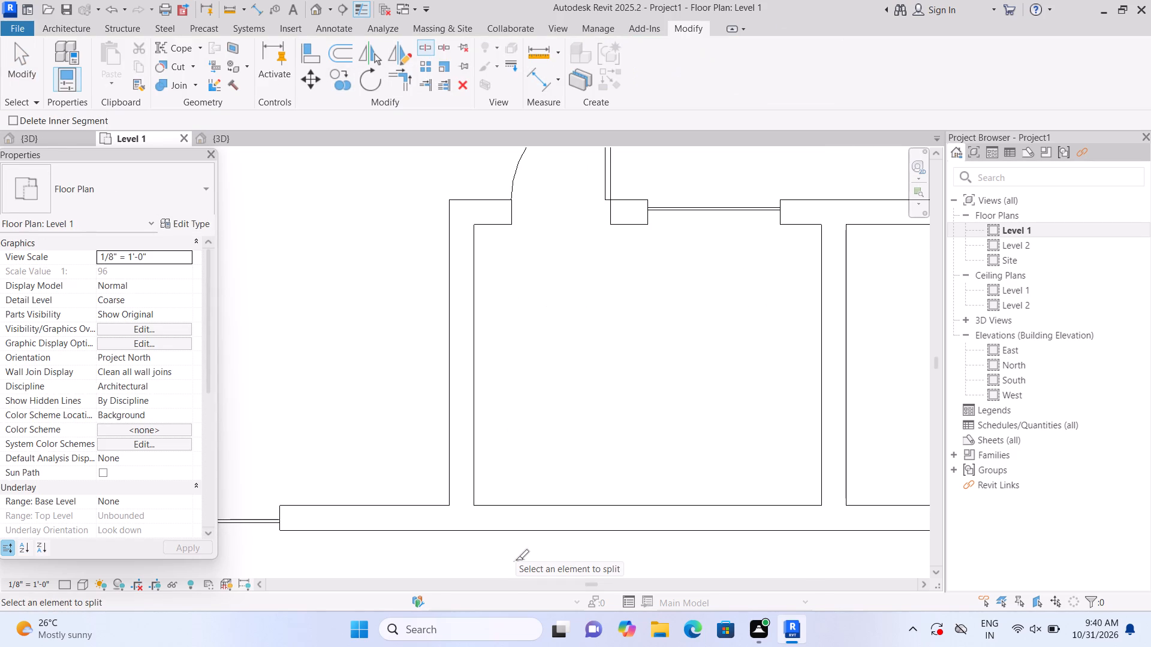
pyautogui.scroll(-2, 517, 558)
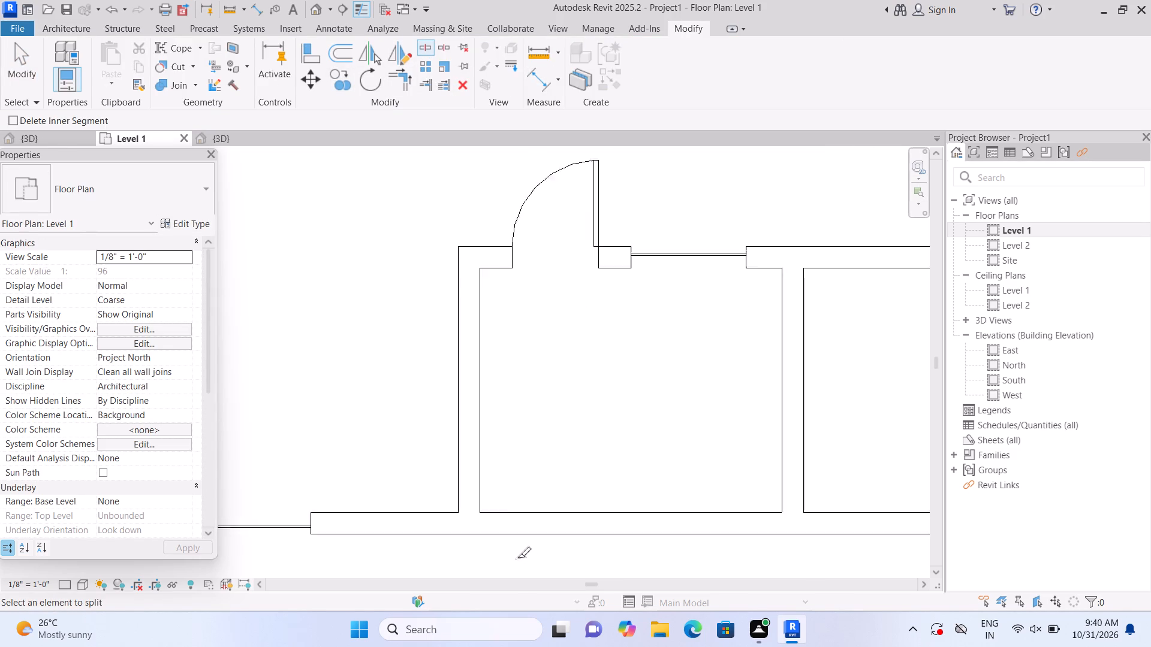
pyautogui.scroll(-2, 517, 558)
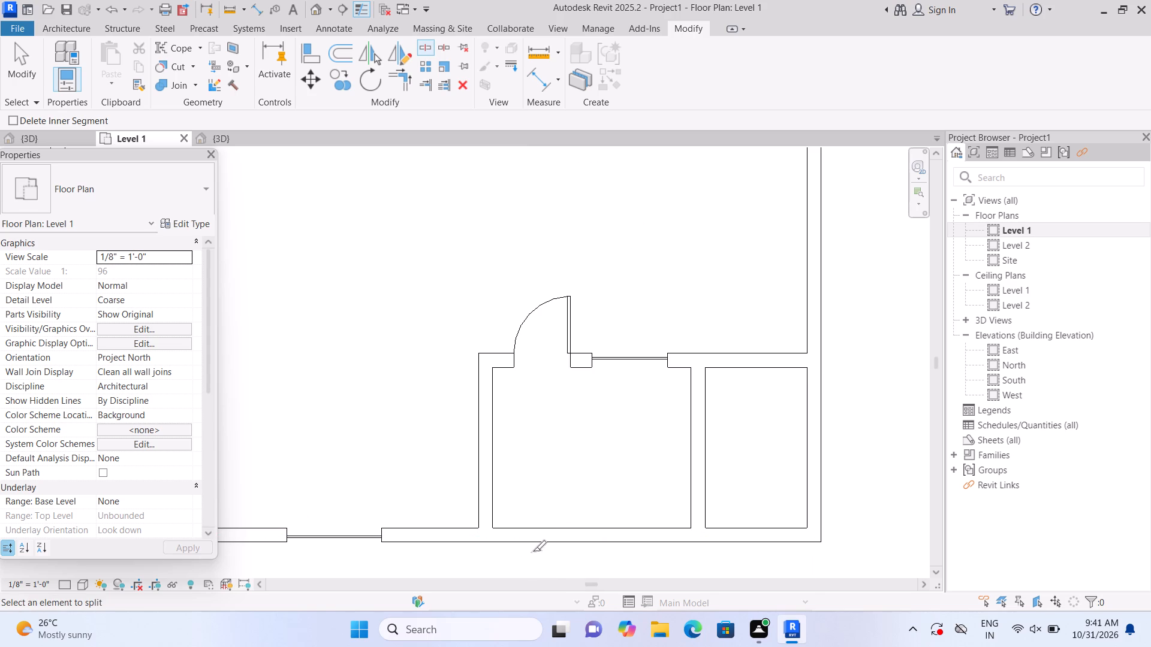
pyautogui.scroll(2, 533, 551)
pyautogui.scroll(-1, 533, 551)
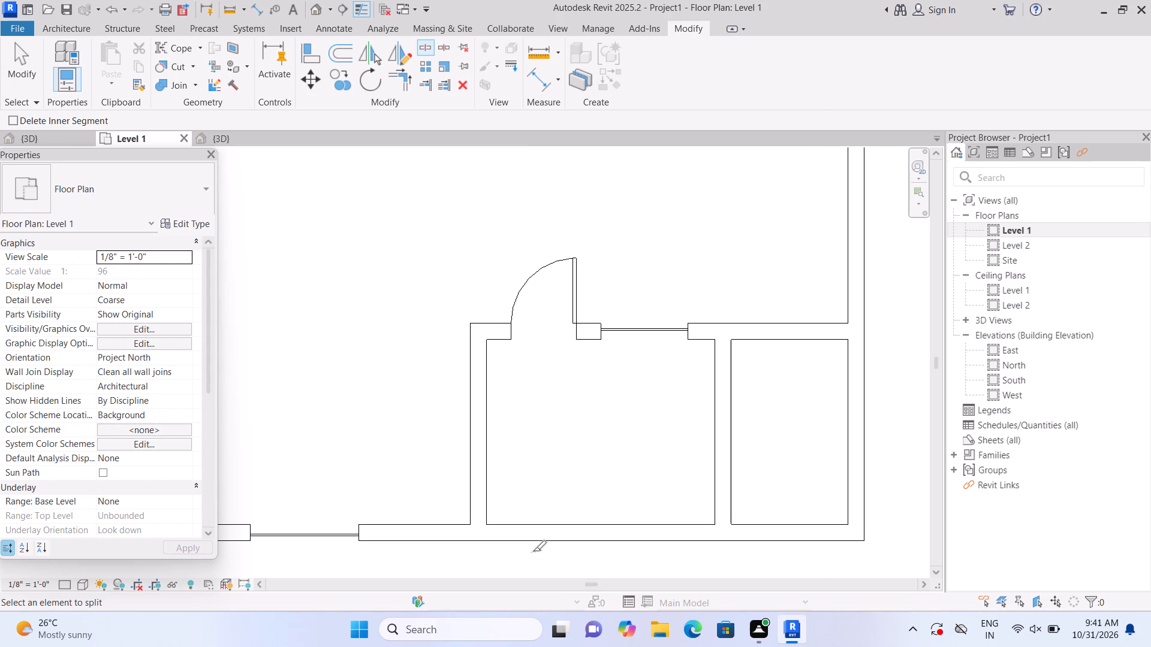
pyautogui.scroll(2, 508, 541)
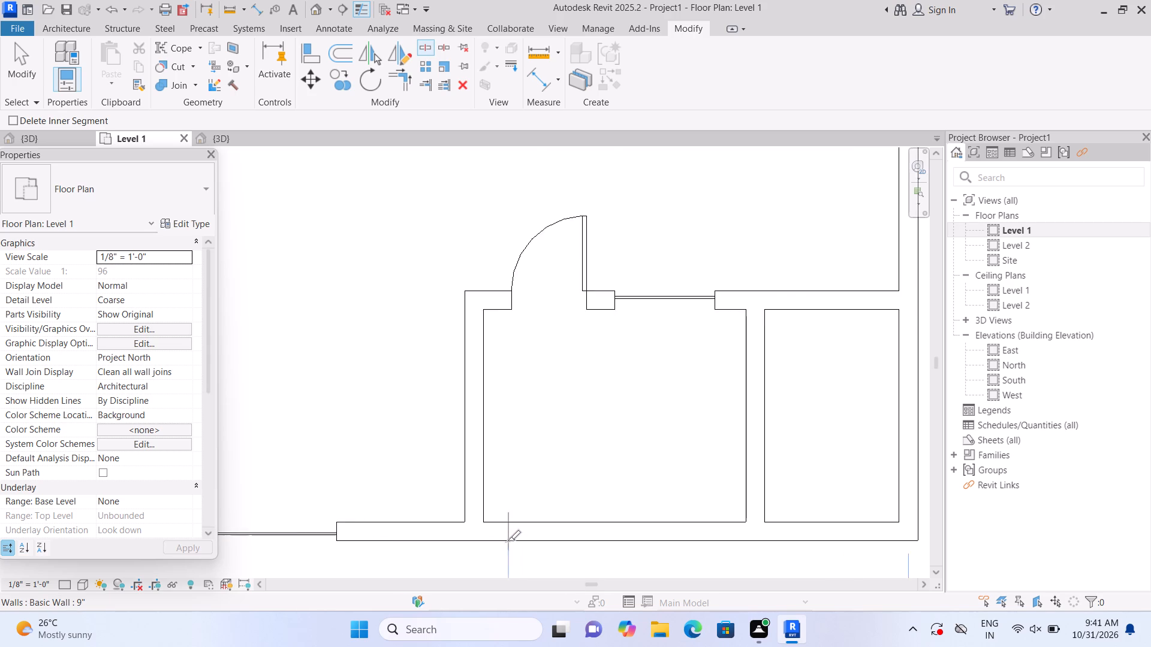
pyautogui.scroll(1, 502, 541)
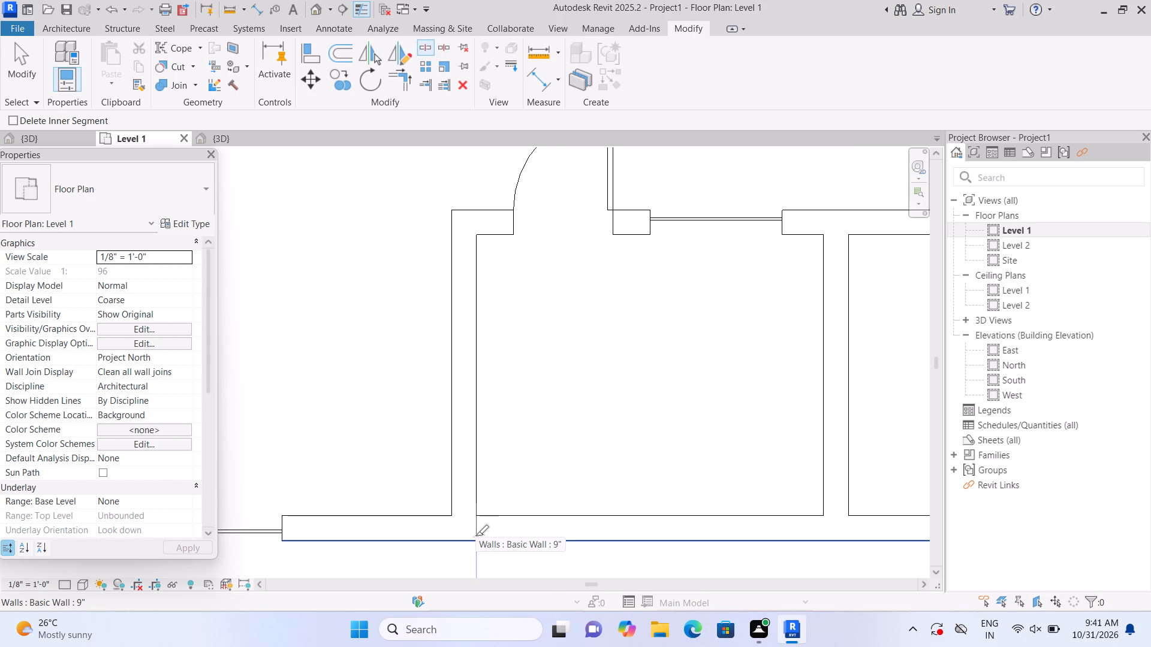
pyautogui.click(475, 536)
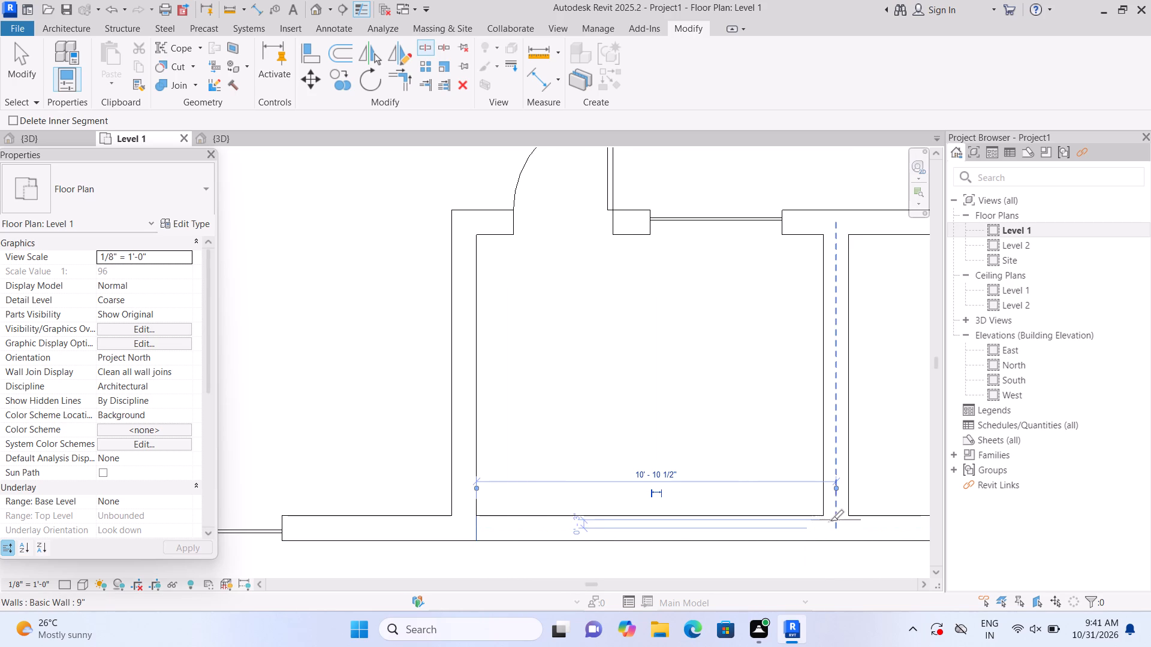
# Split the bottom exterior wall again in line with the inner face of the room's right wall.
pyautogui.scroll(4, 821, 526)
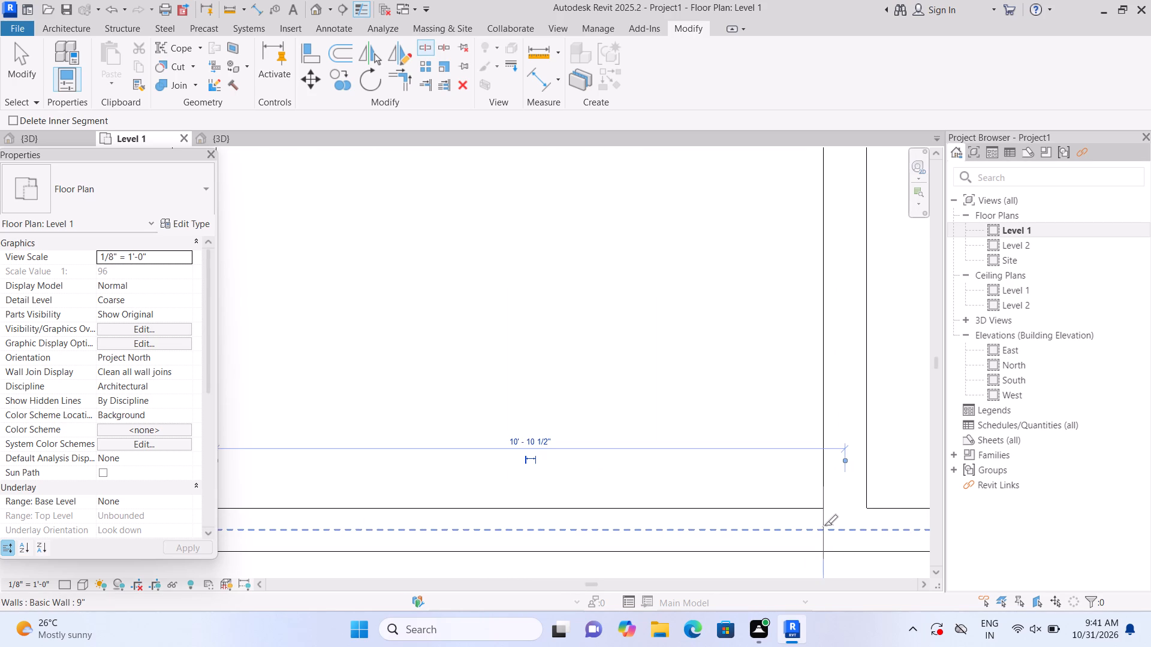
pyautogui.scroll(2, 824, 525)
pyautogui.click(824, 525)
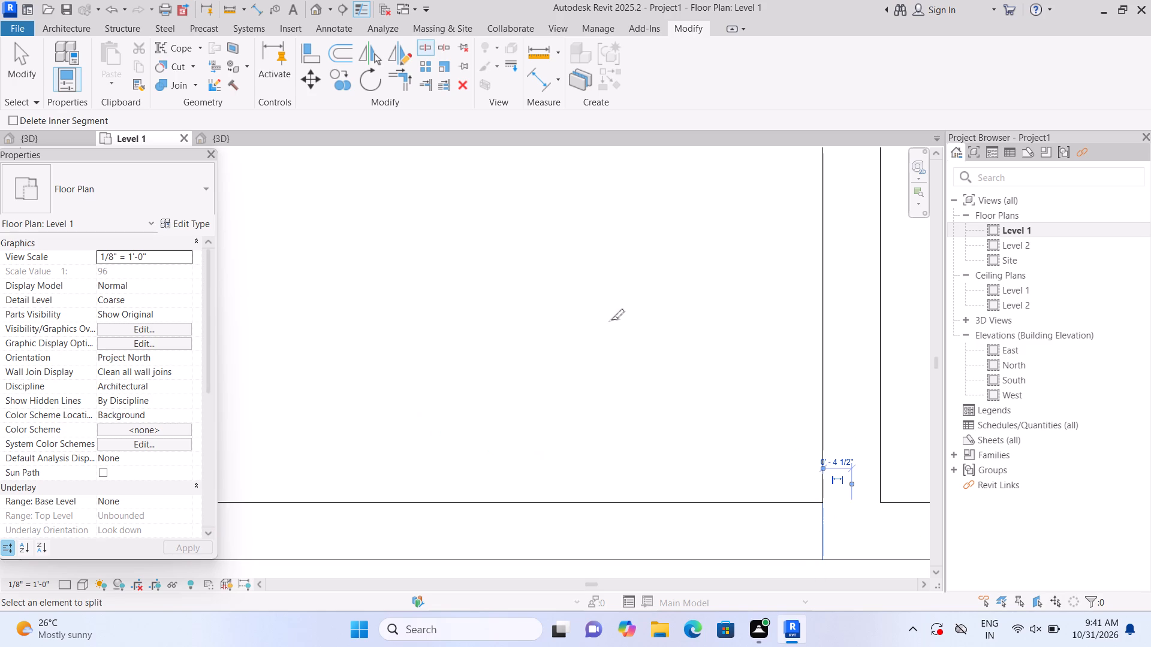
# Delete the split-off segment of the bottom exterior wall between the inner faces of the room's side walls.
pyautogui.press('Escape')
pyautogui.press('Escape')
pyautogui.scroll(-5, 605, 349)
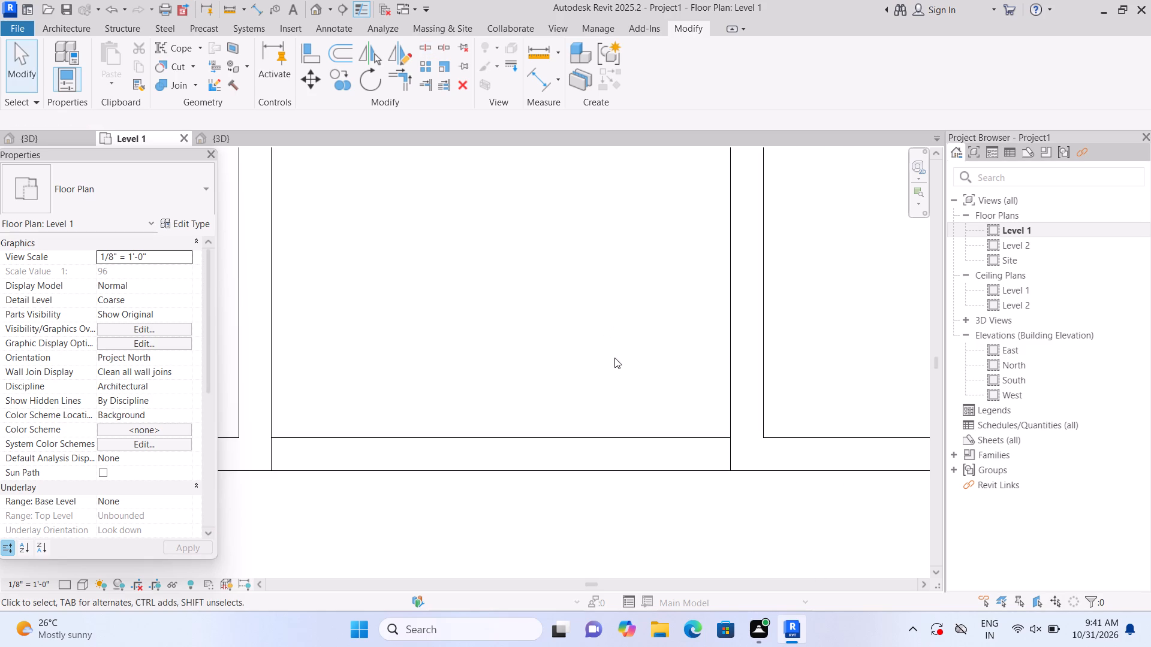
pyautogui.scroll(-2, 625, 361)
pyautogui.click(616, 415)
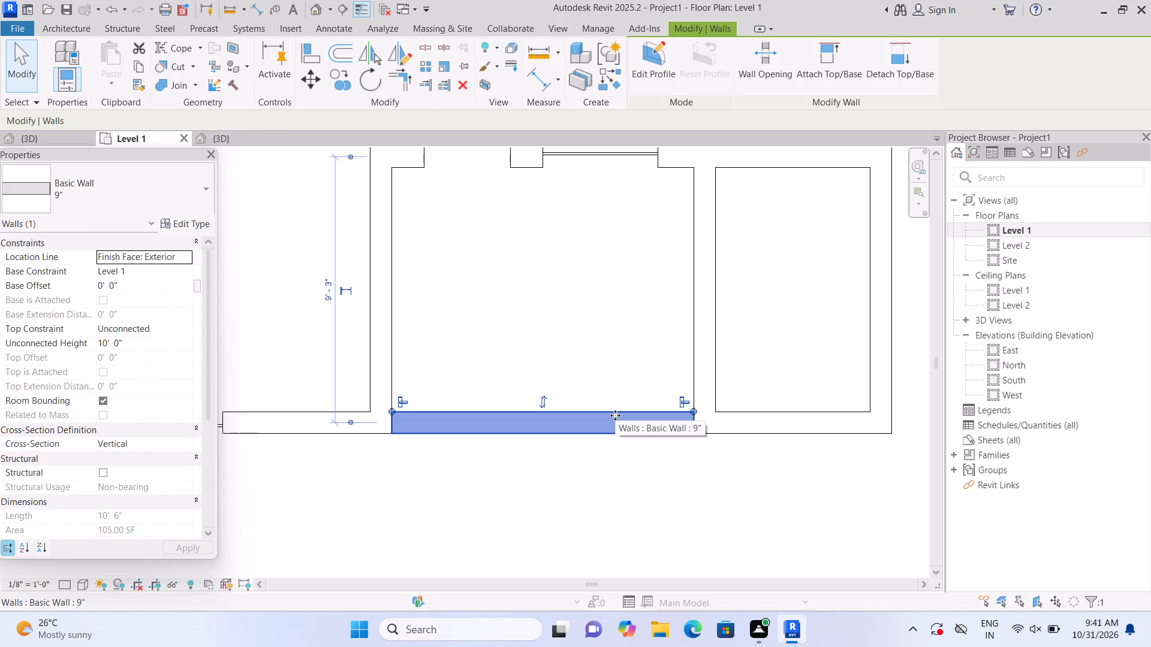
pyautogui.press('Delete')
# Examine the overall floor plan and the entrance area around the removed bottom wall segment.
pyautogui.scroll(-3, 619, 413)
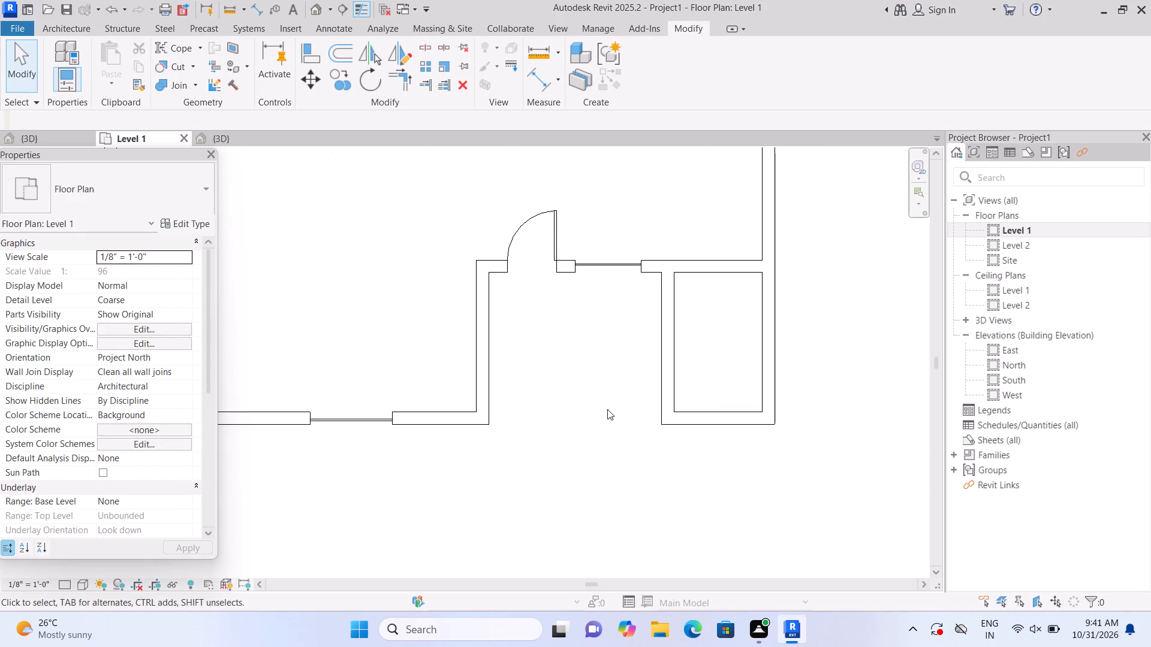
pyautogui.scroll(-11, 607, 409)
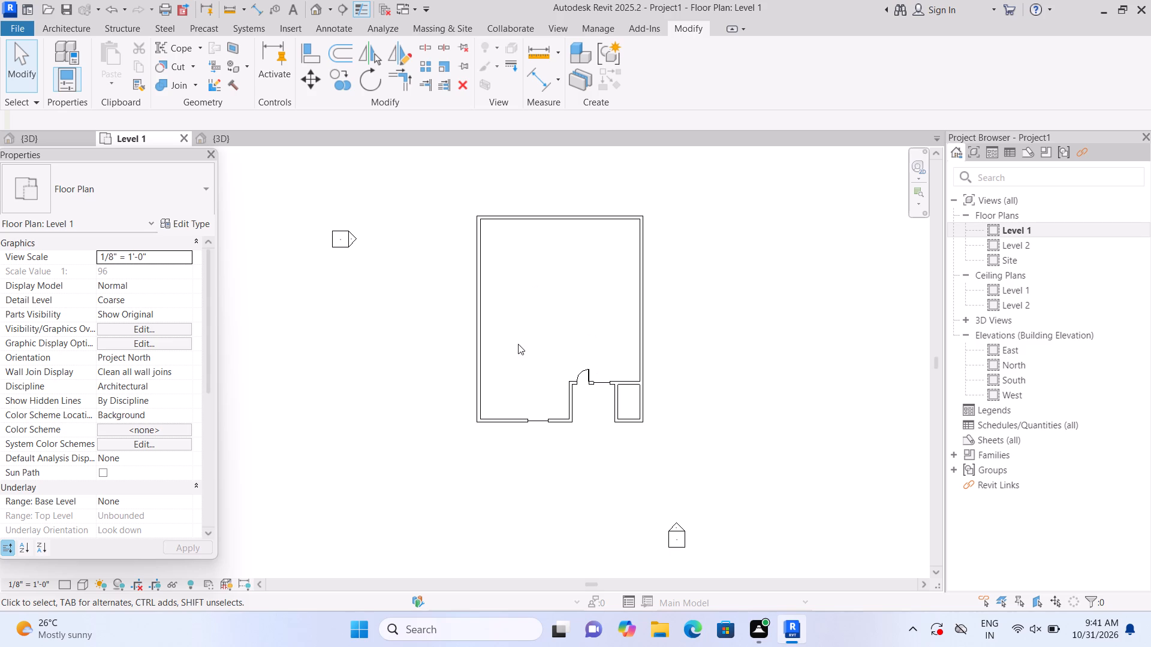
pyautogui.moveTo(573, 339); pyautogui.dragTo(544, 387, button='middle')
pyautogui.scroll(5, 548, 445)
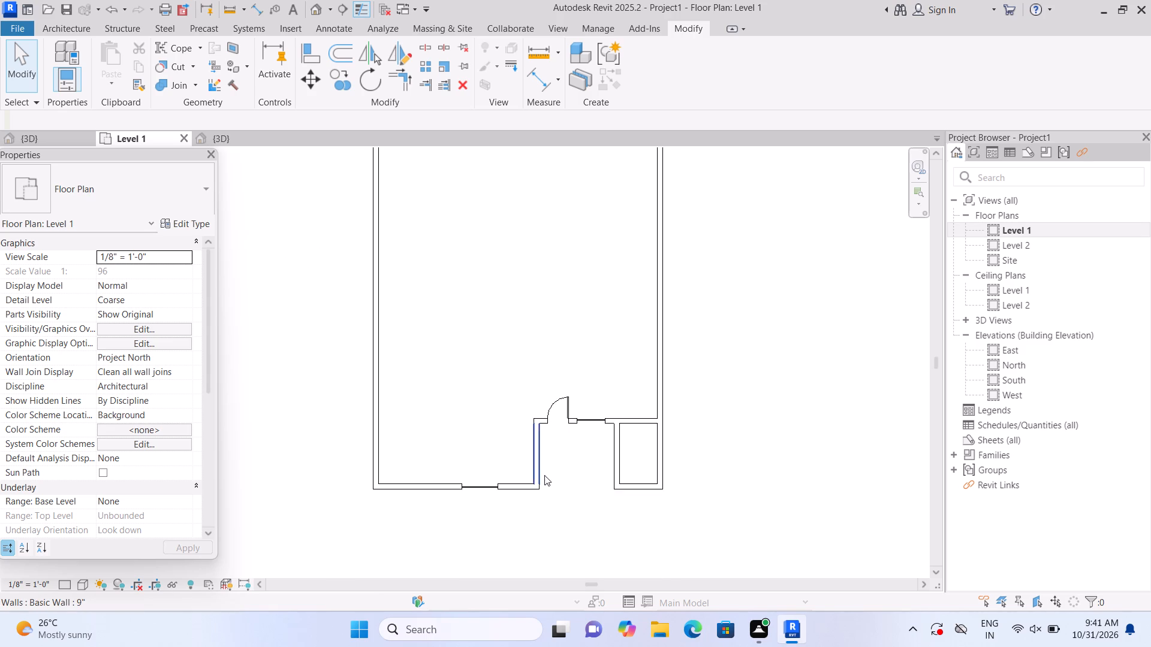
pyautogui.scroll(3, 544, 475)
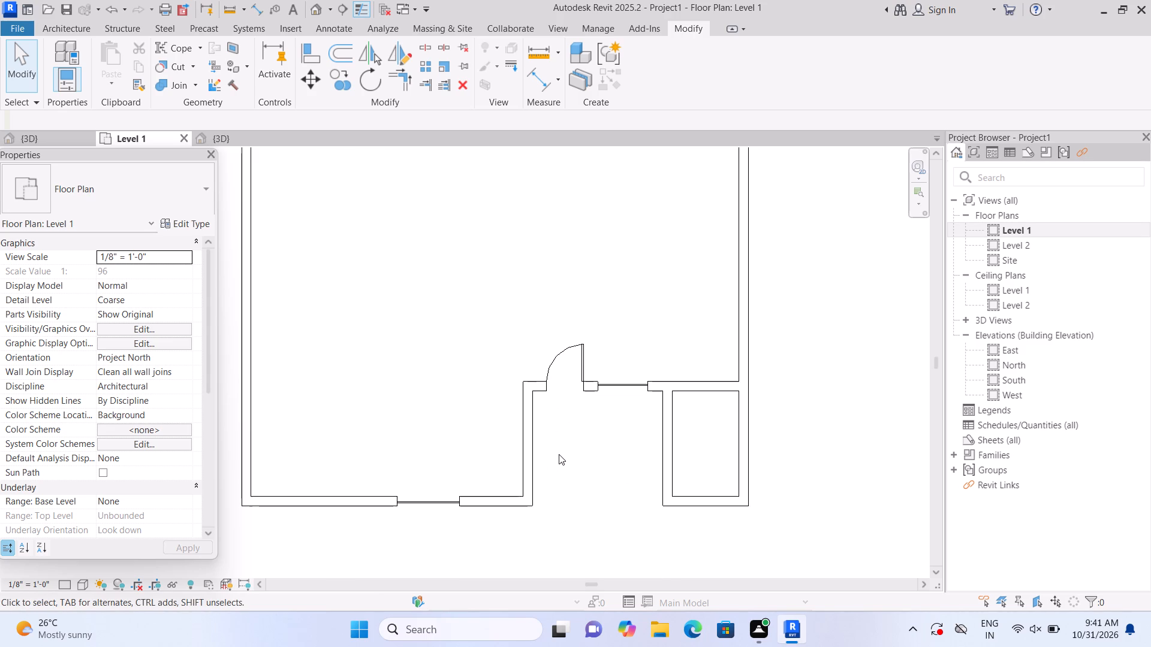
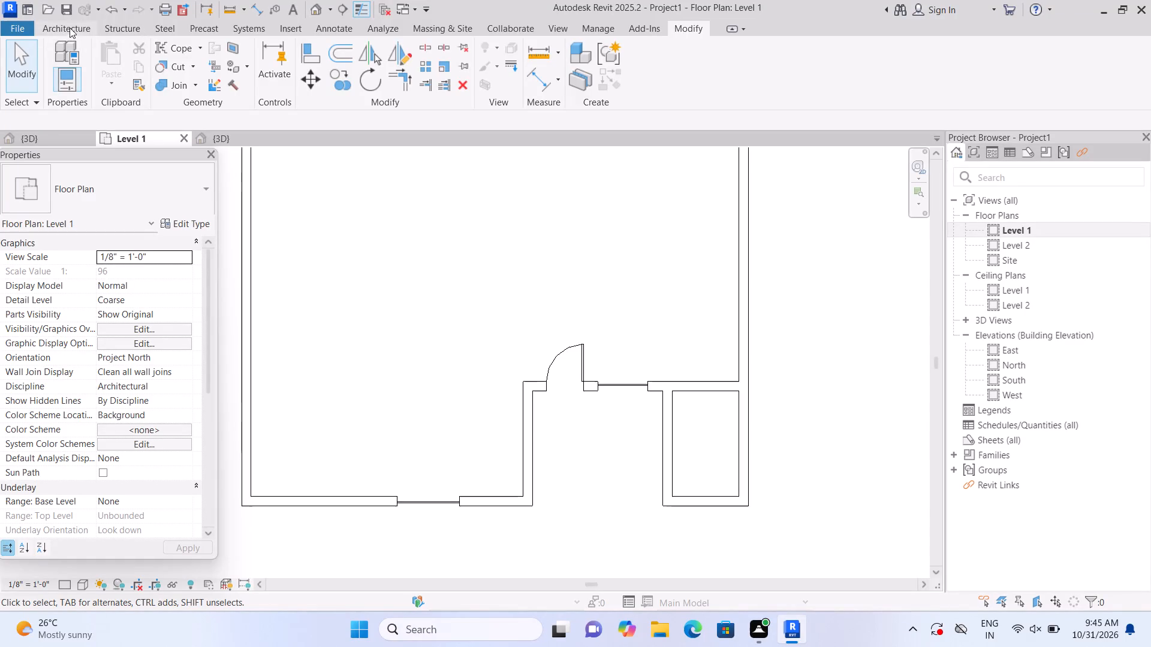
# Create an in-place component in the Generic Models category, keeping the suggested name, and start a solid extrusion in it.
pyautogui.click(75, 25)
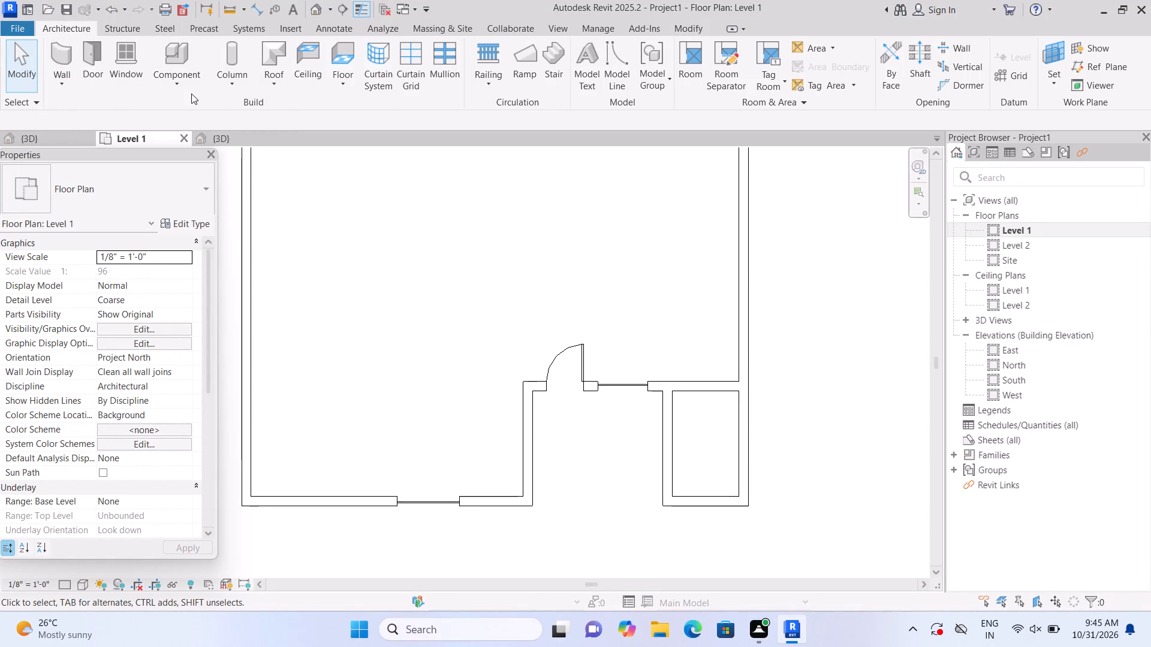
pyautogui.click(187, 78)
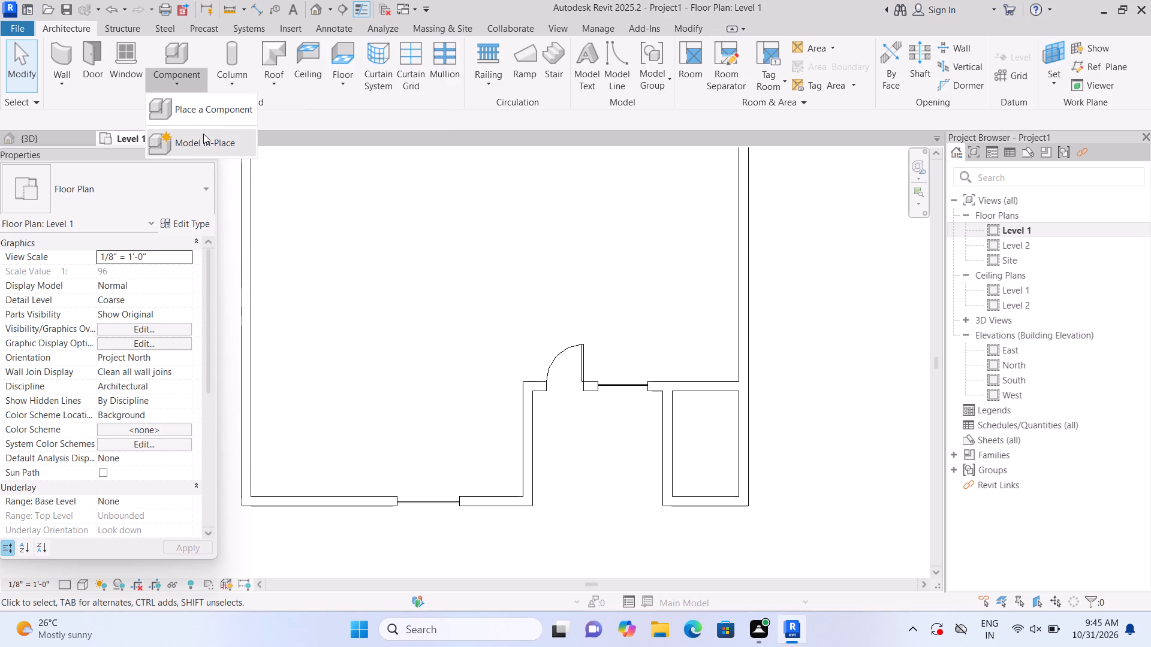
pyautogui.click(204, 134)
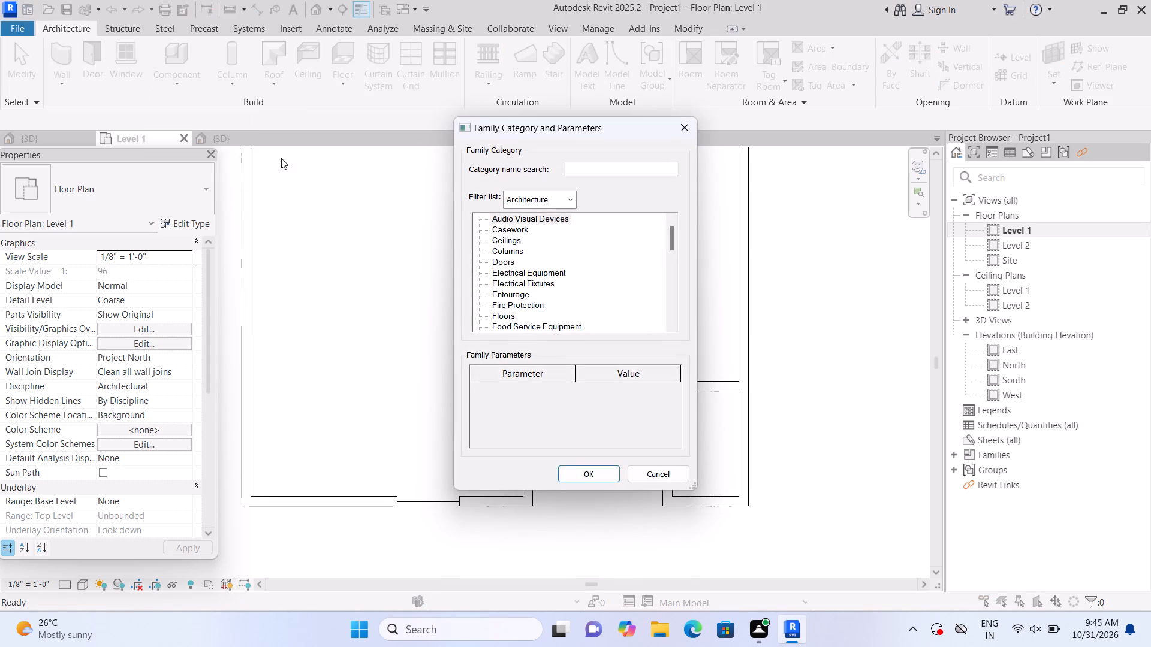
pyautogui.scroll(-3, 532, 274)
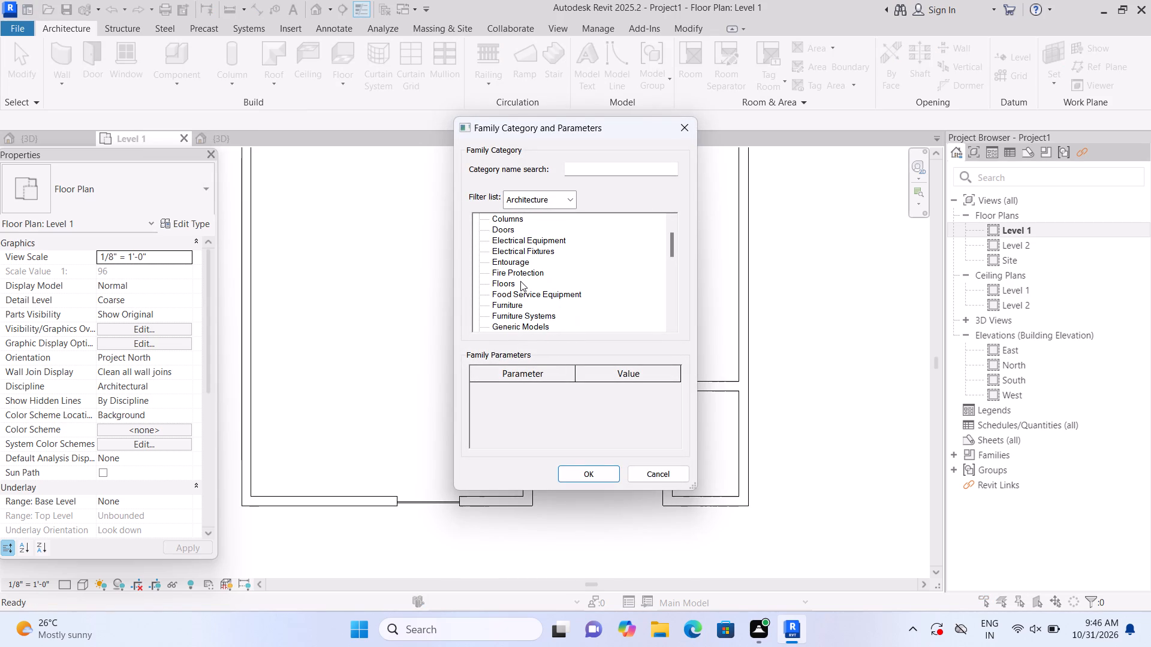
pyautogui.scroll(-1, 571, 306)
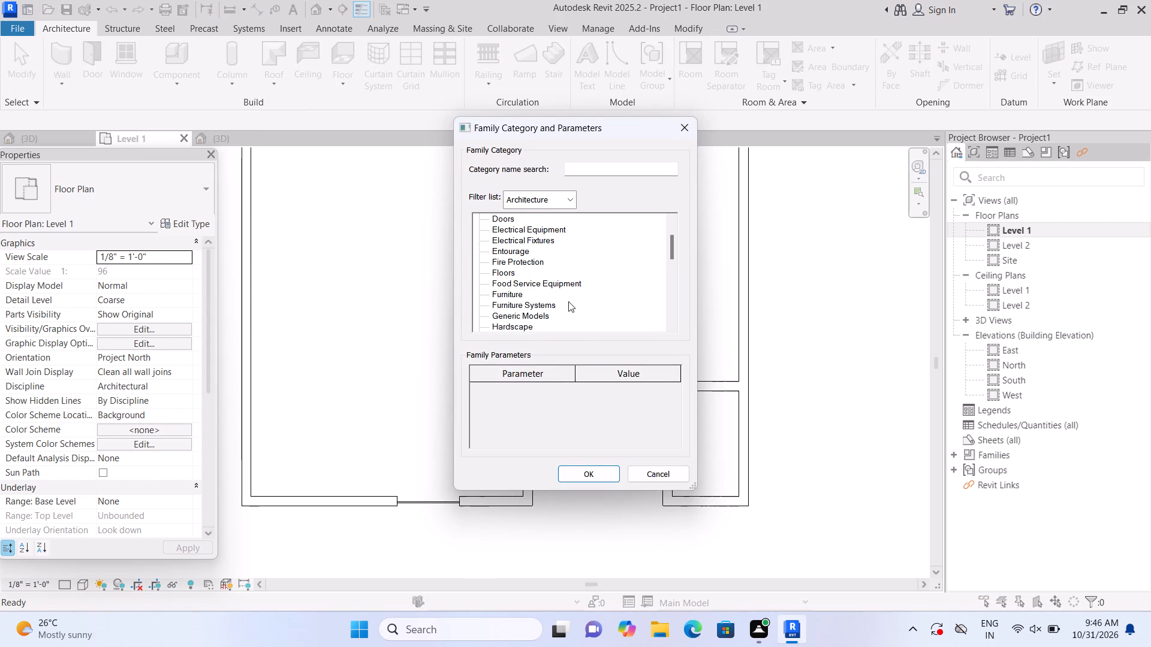
pyautogui.click(541, 314)
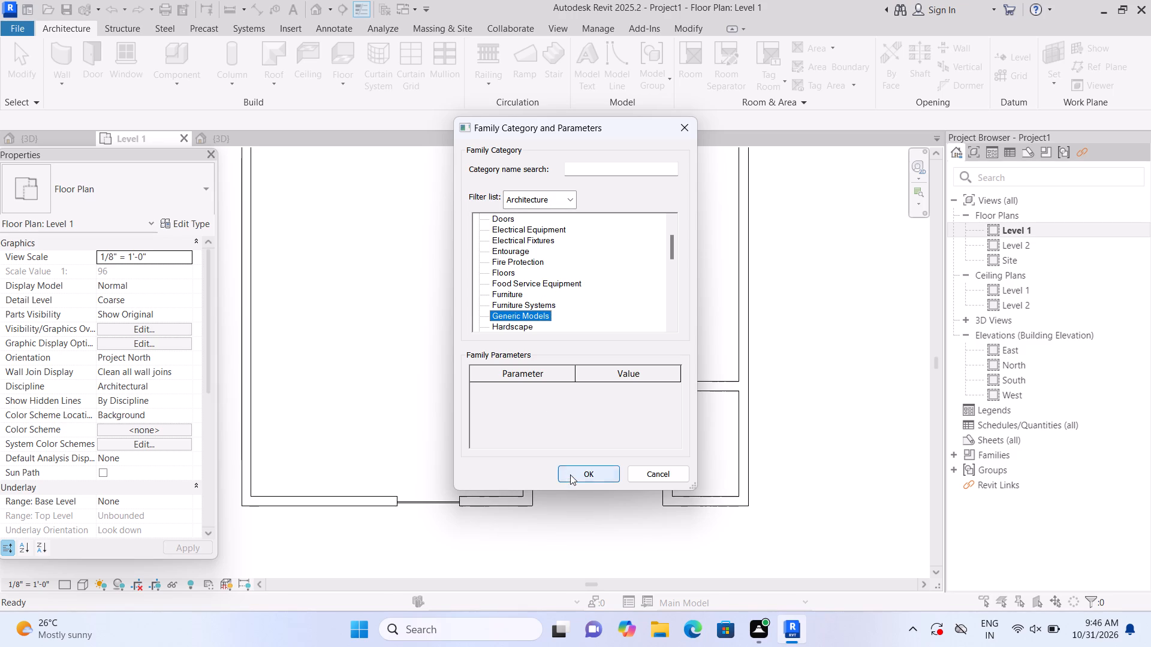
pyautogui.click(570, 474)
pyautogui.click(607, 337)
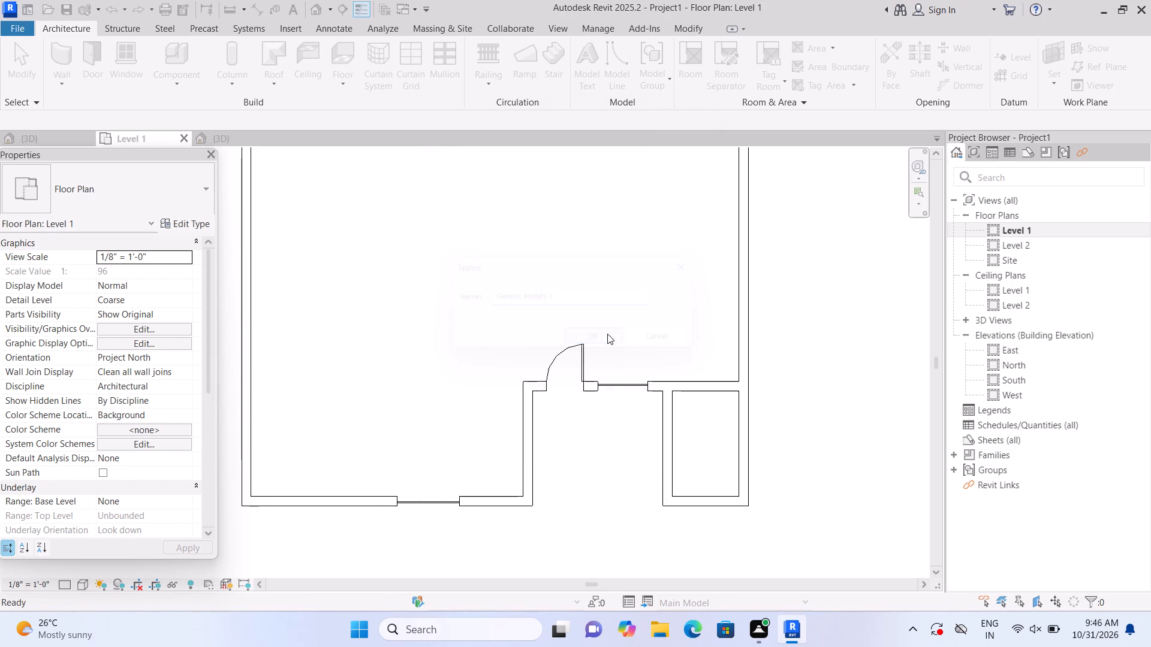
pyautogui.click(130, 57)
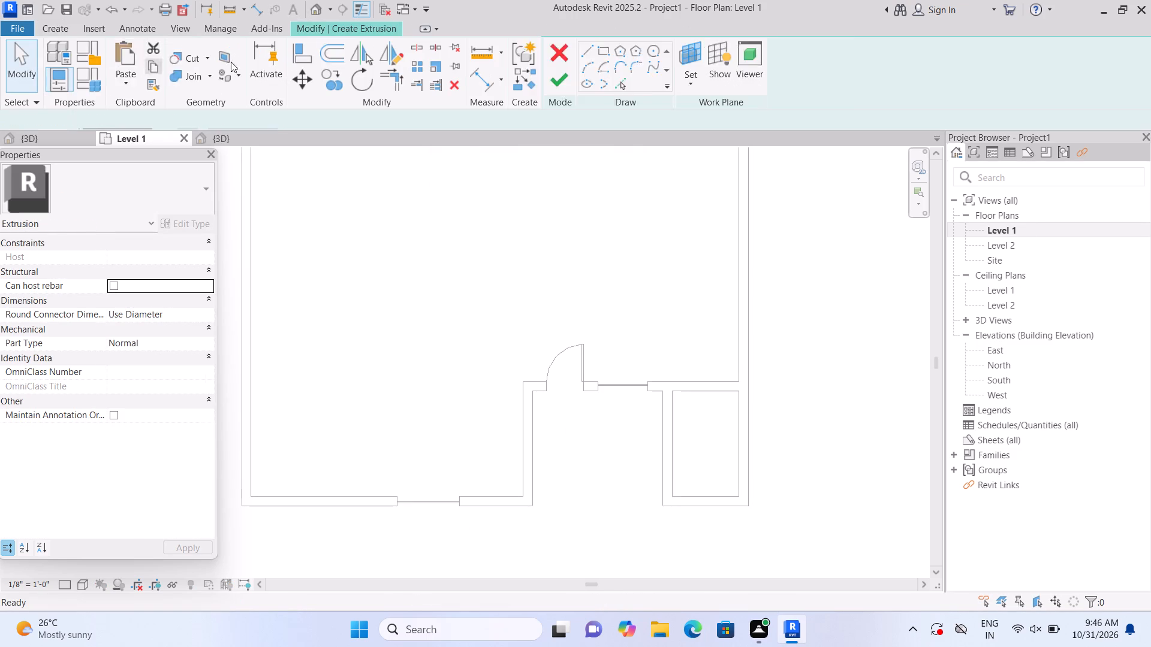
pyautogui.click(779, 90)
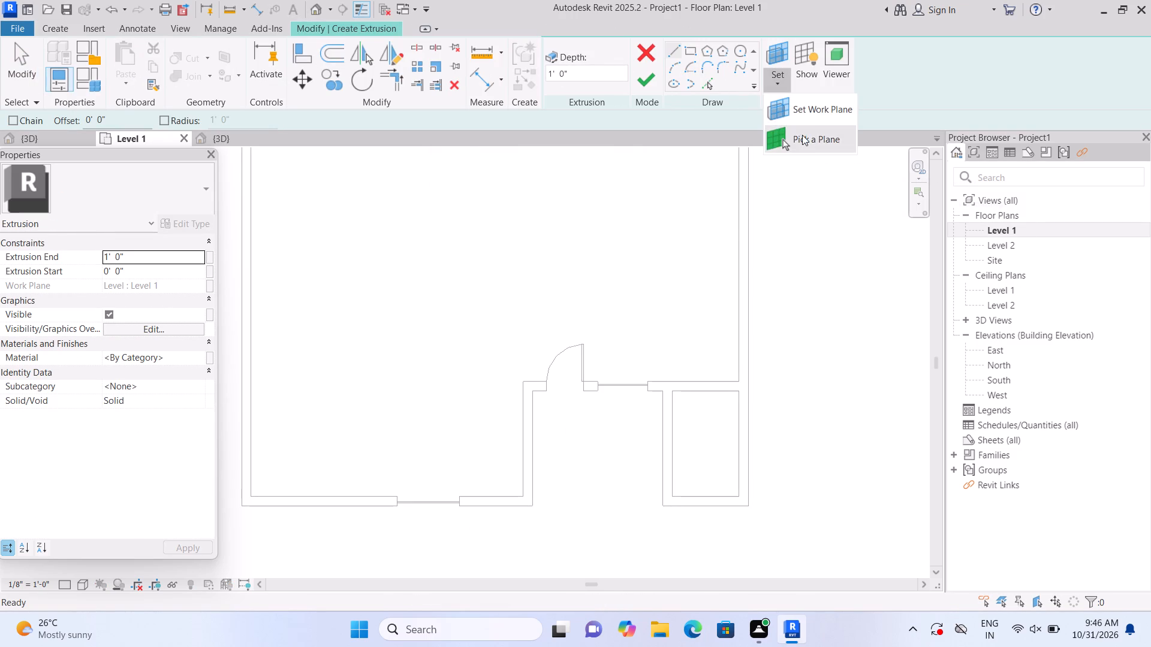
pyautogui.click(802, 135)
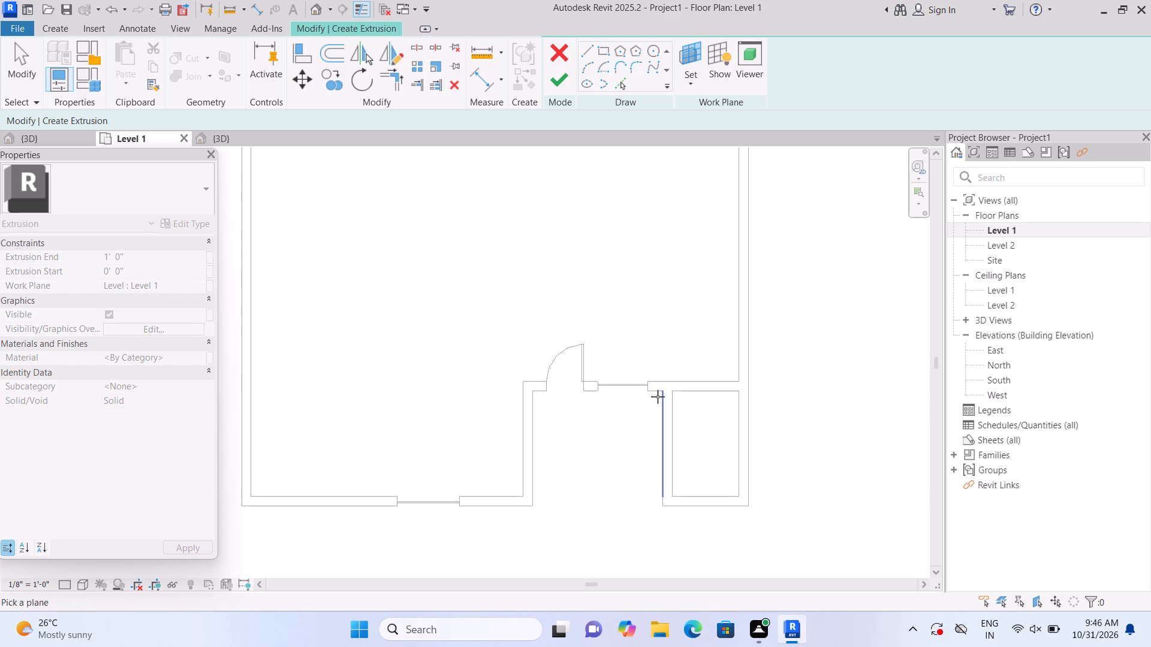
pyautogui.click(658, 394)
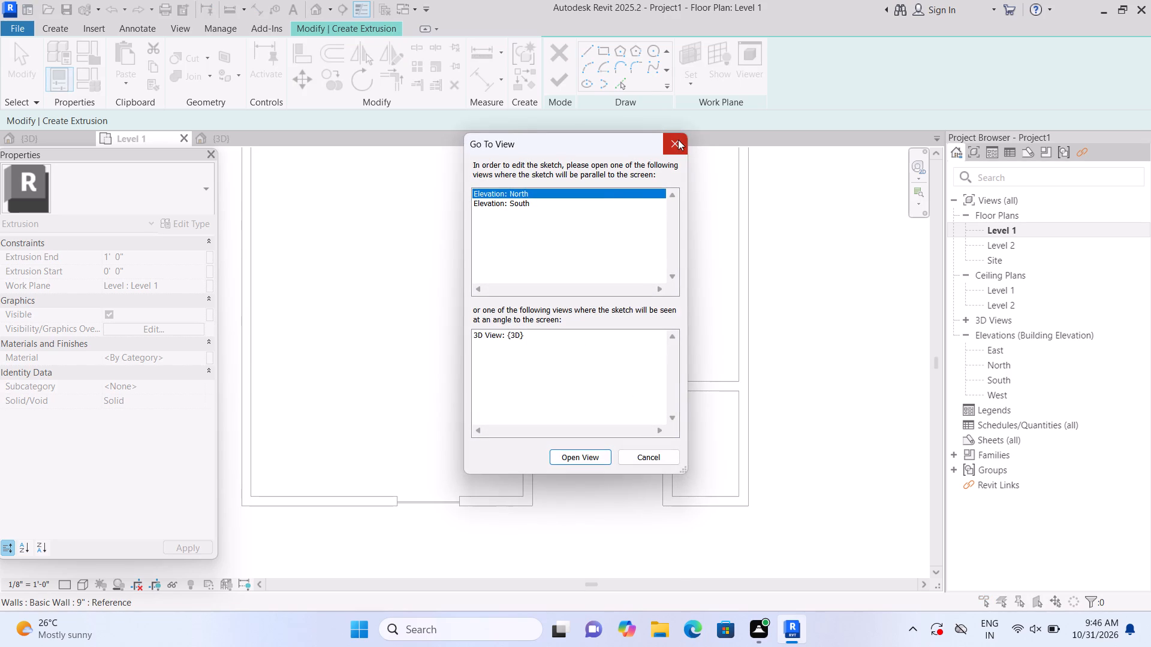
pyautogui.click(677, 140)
# Extrude a rectangle of about 9'-3" by 9'-3" in the recessed entrance, from its upper-left inner corner to the exterior wall line, 1'-0" deep.
pyautogui.click(601, 46)
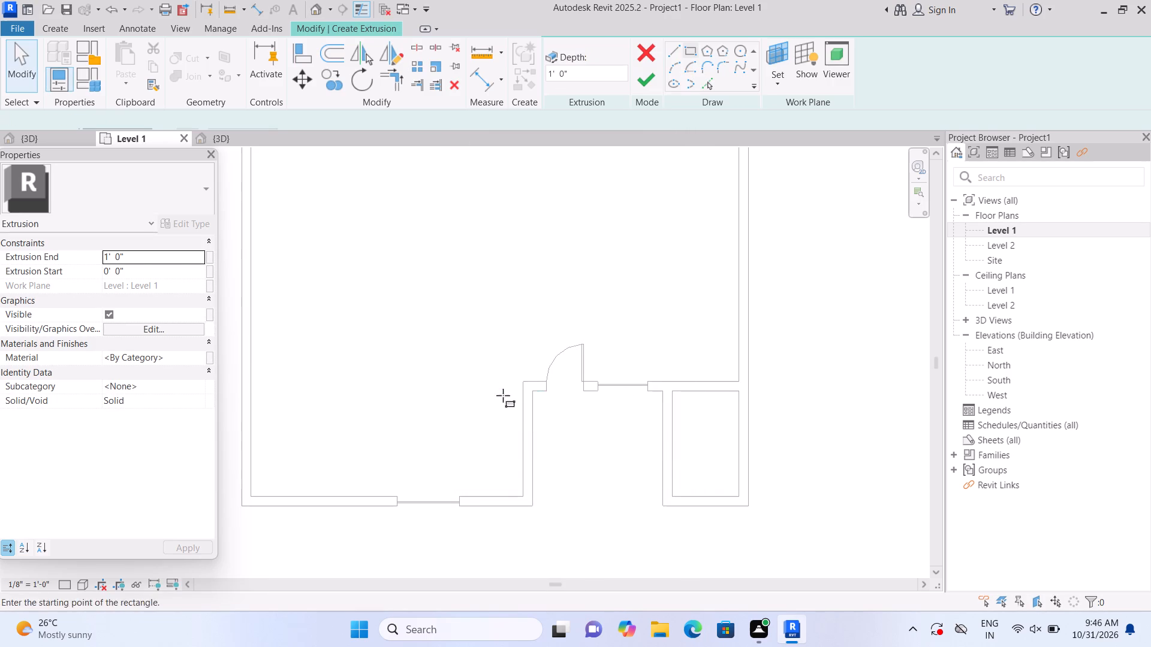
pyautogui.click(528, 394)
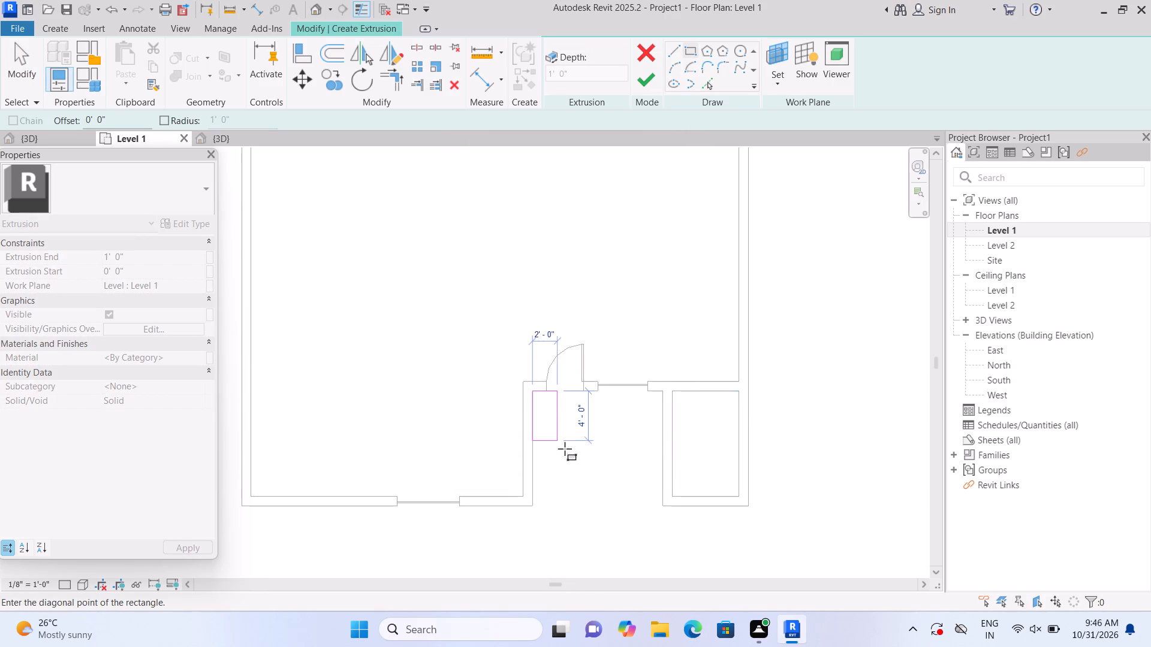
pyautogui.click(654, 512)
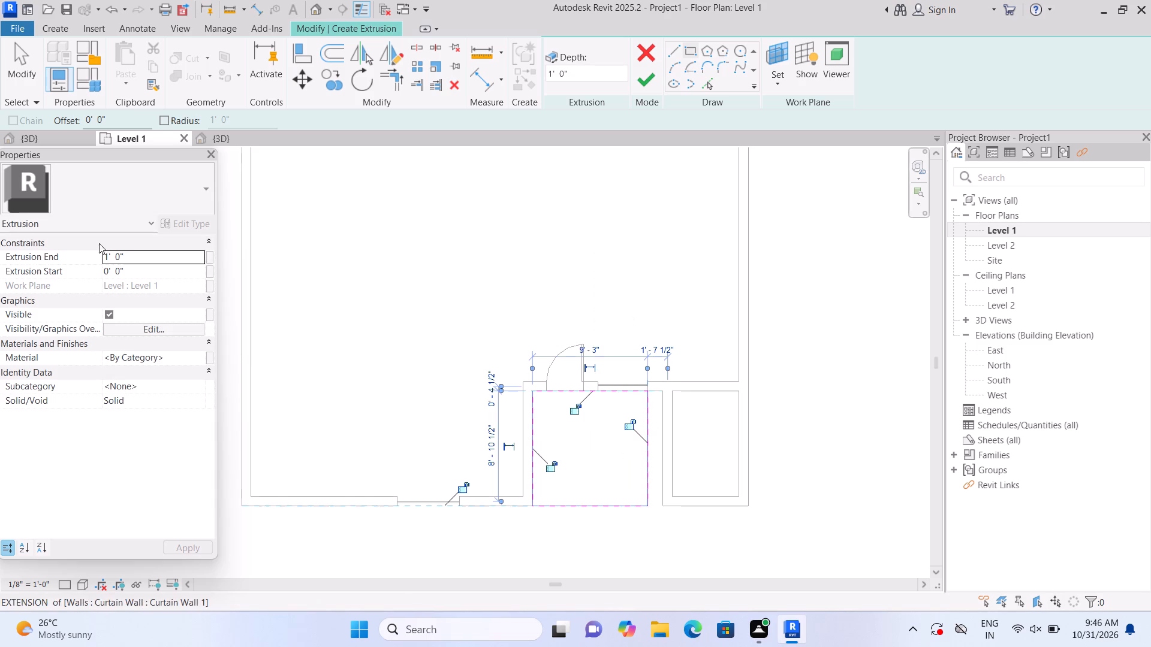
pyautogui.click(644, 86)
pyautogui.click(808, 366)
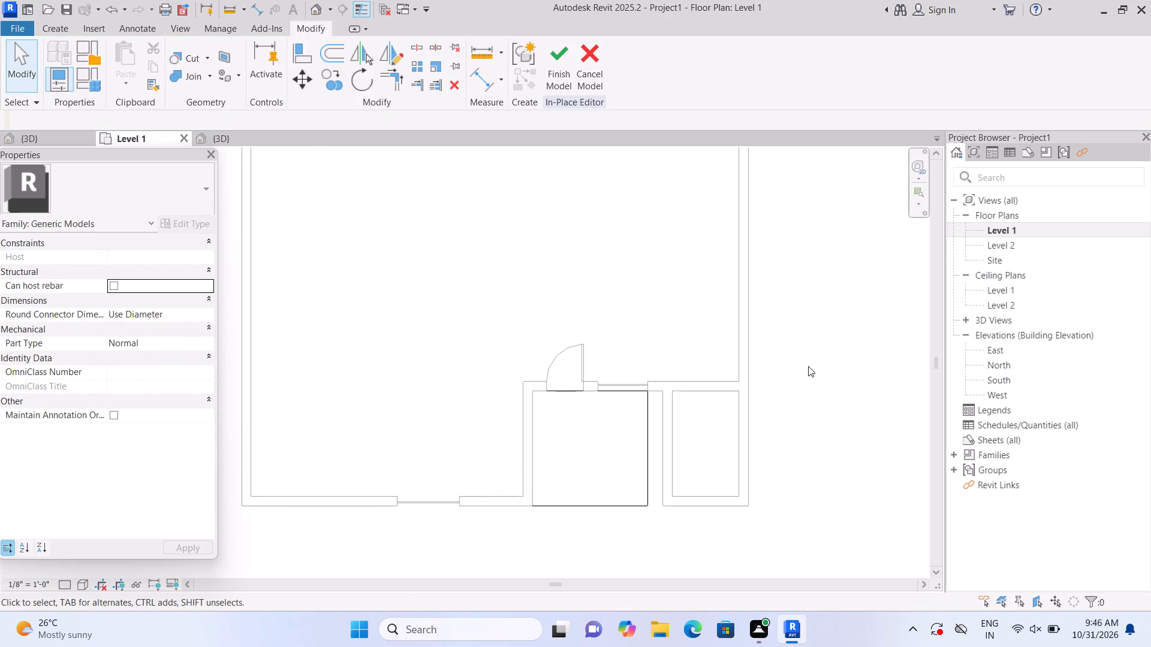
# Stretch the entrance extrusion's right edge to the entrance-side face of the small room's left wall.
pyautogui.scroll(-2, 808, 366)
pyautogui.scroll(4, 770, 455)
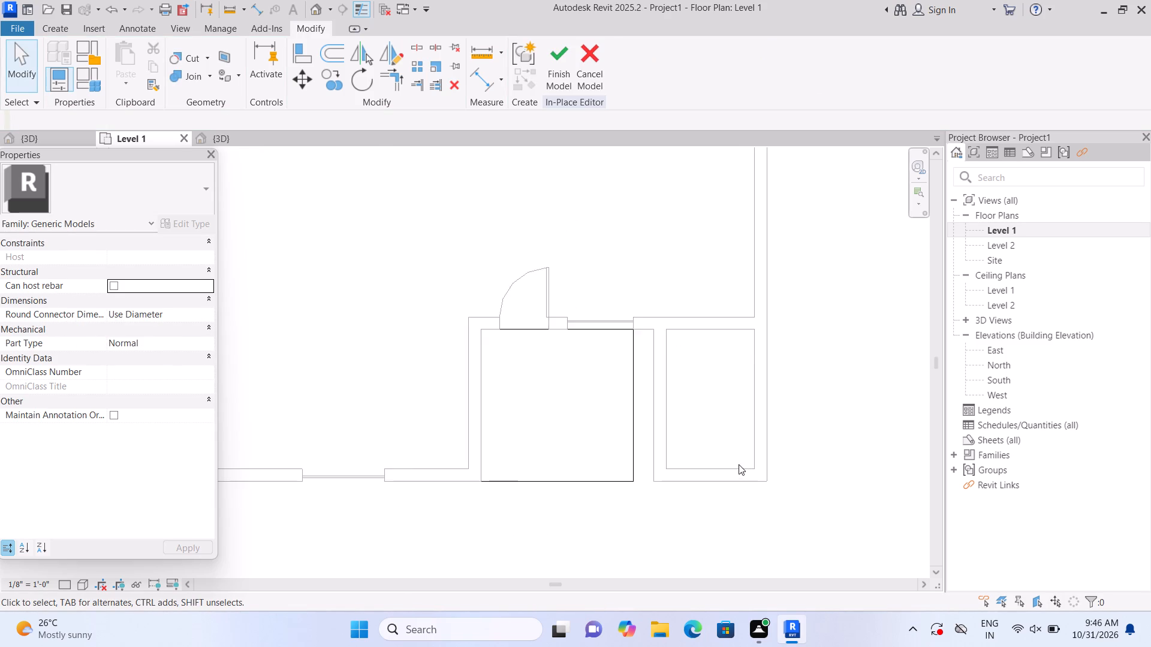
pyautogui.scroll(2, 688, 462)
pyautogui.click(603, 411)
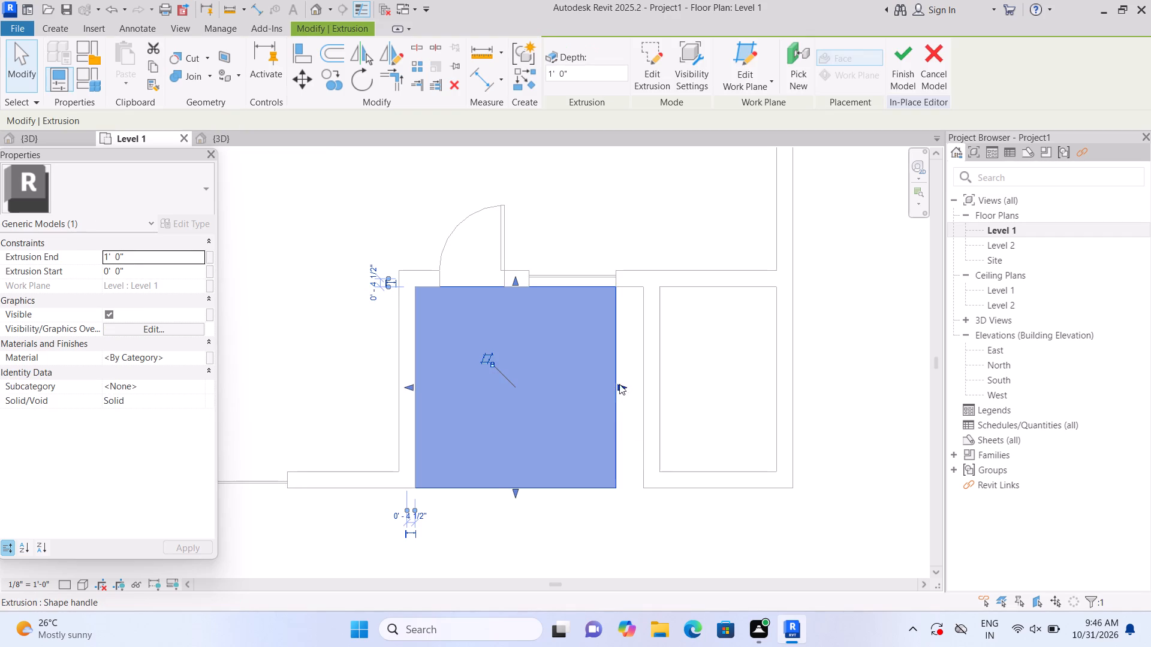
pyautogui.moveTo(619, 384); pyautogui.dragTo(639, 382)
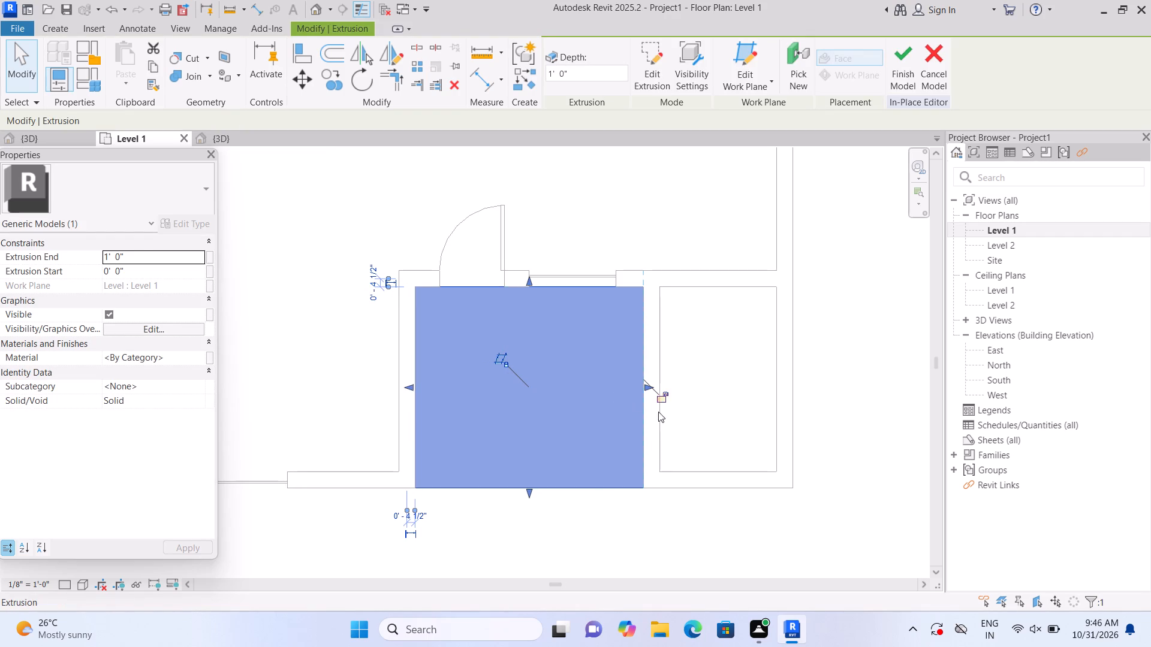
pyautogui.click(814, 332)
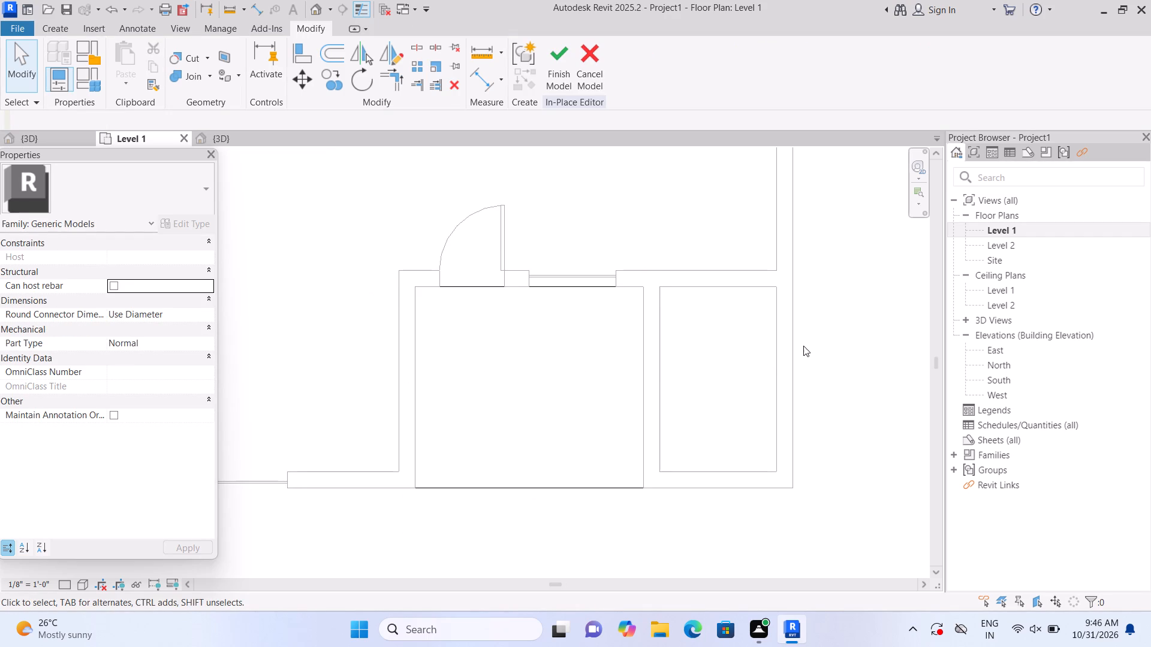
pyautogui.click(621, 409)
pyautogui.moveTo(649, 386); pyautogui.dragTo(647, 386)
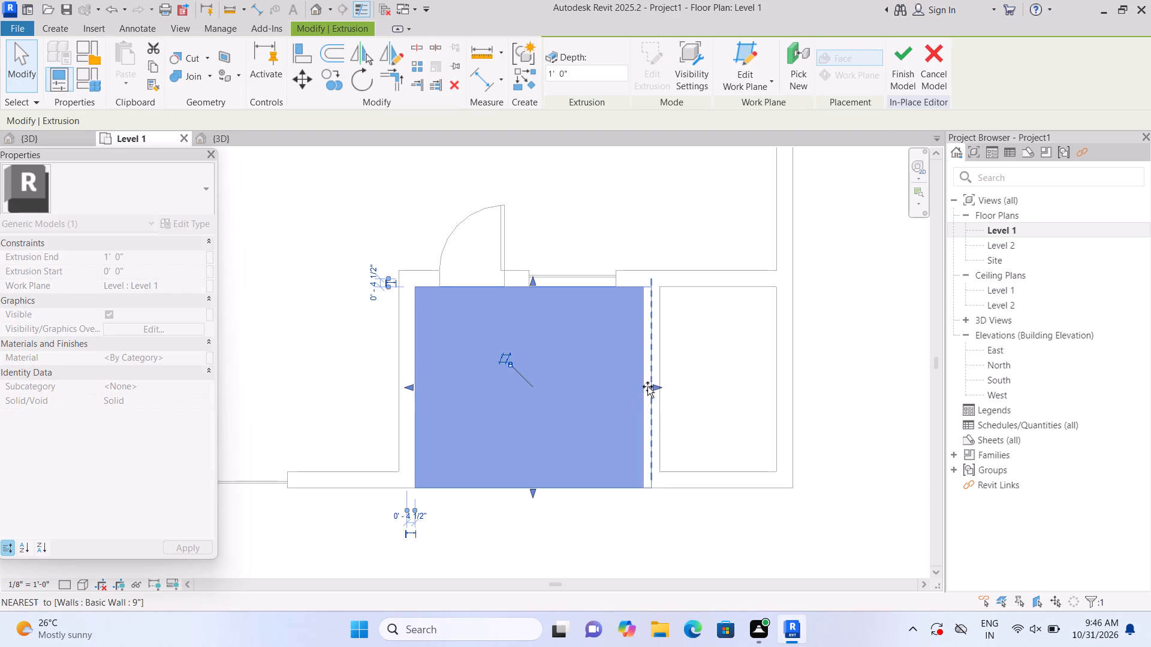
pyautogui.moveTo(647, 386); pyautogui.dragTo(631, 387)
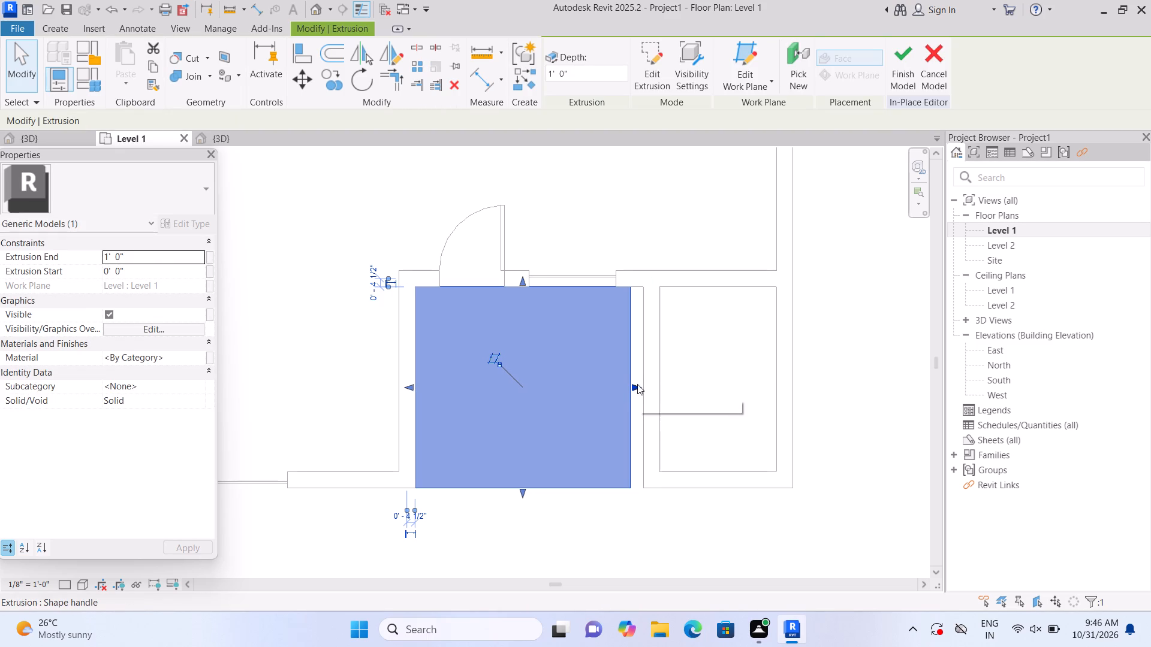
pyautogui.click(637, 384)
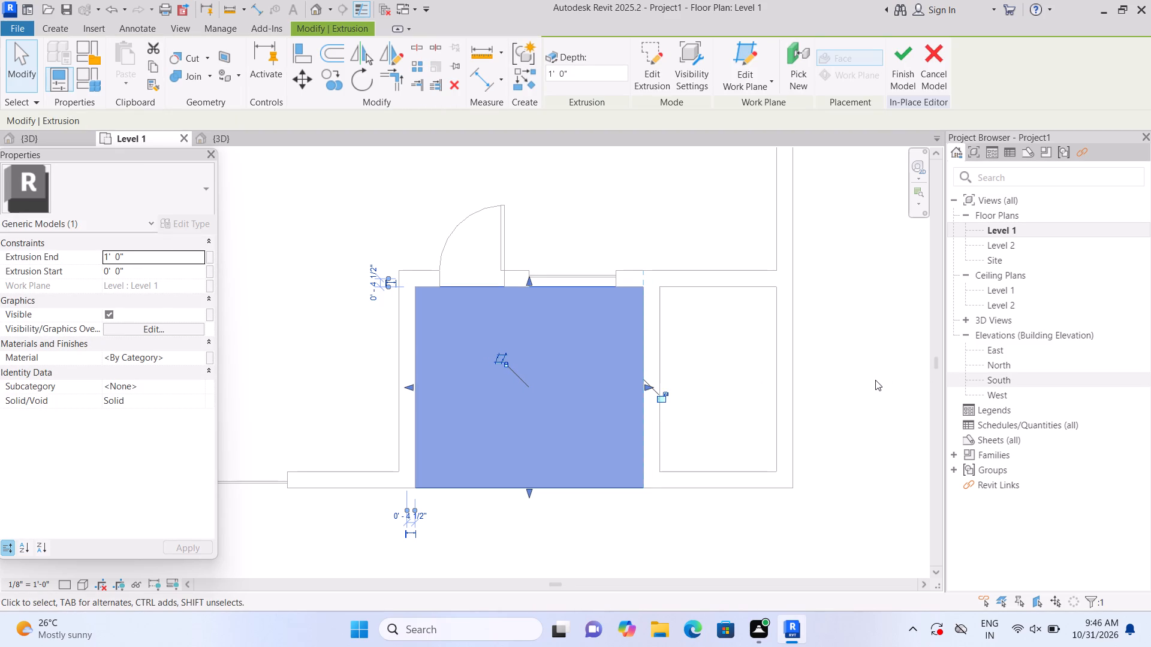
pyautogui.click(875, 380)
# Examine the extruded entrance slab and how it meets the adjoining walls in the 3D view.
pyautogui.scroll(-4, 875, 380)
pyautogui.moveTo(854, 476); pyautogui.dragTo(853, 476, button='middle')
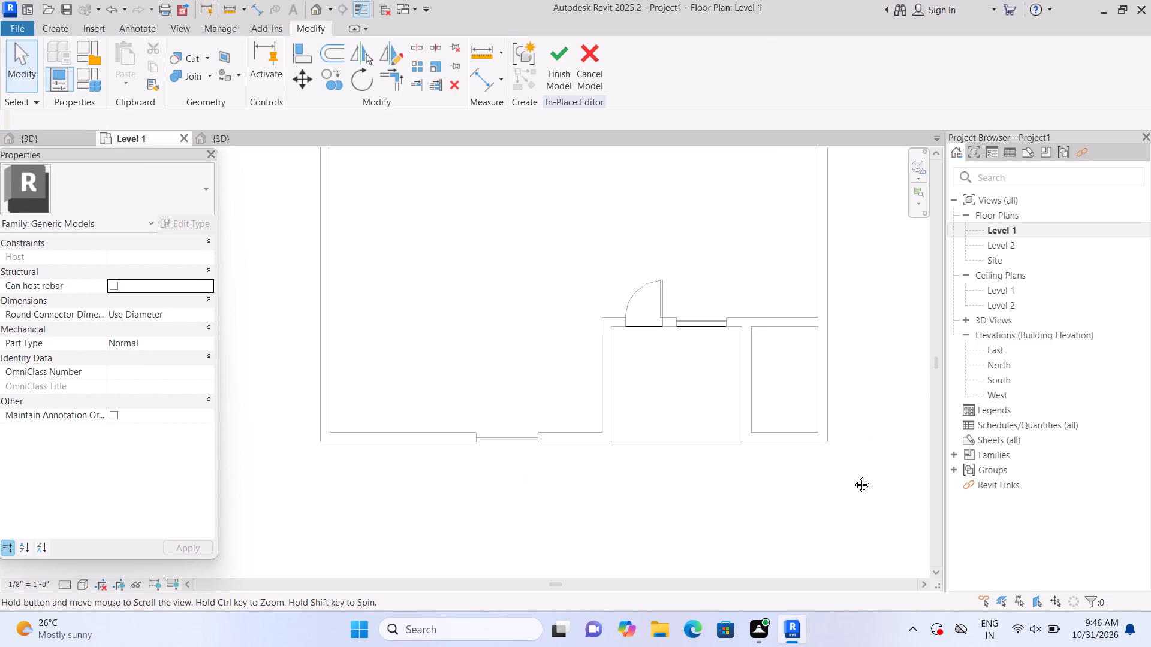
pyautogui.moveTo(853, 476); pyautogui.dragTo(818, 465, button='middle')
pyautogui.moveTo(812, 462); pyautogui.dragTo(796, 450, button='middle')
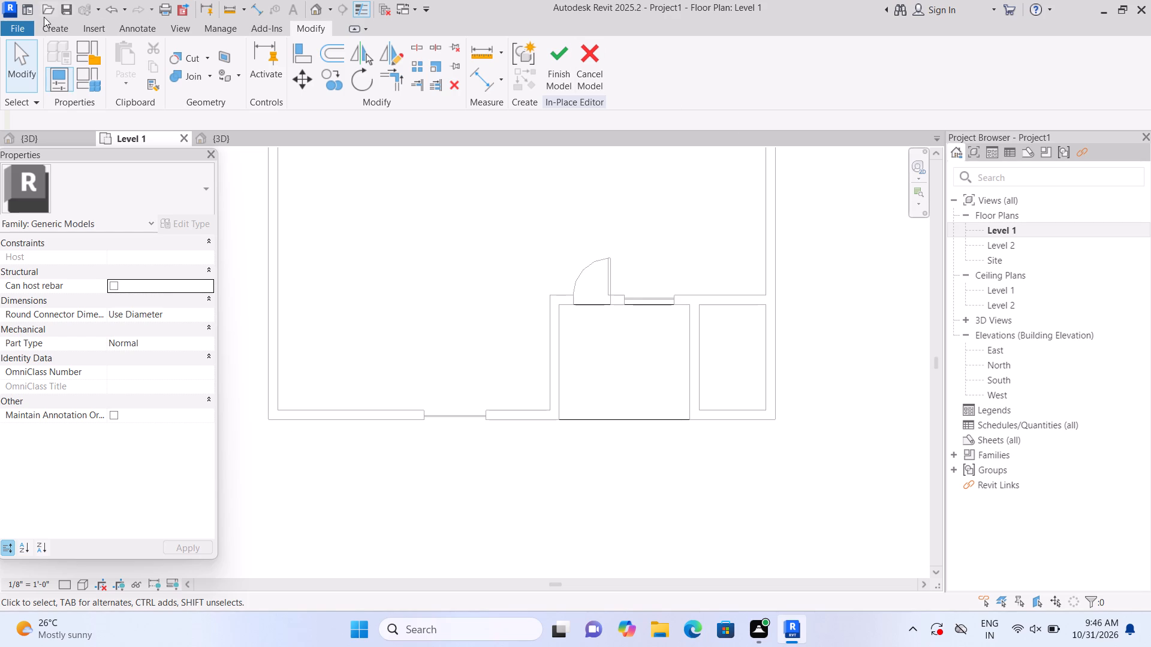
pyautogui.click(319, 8)
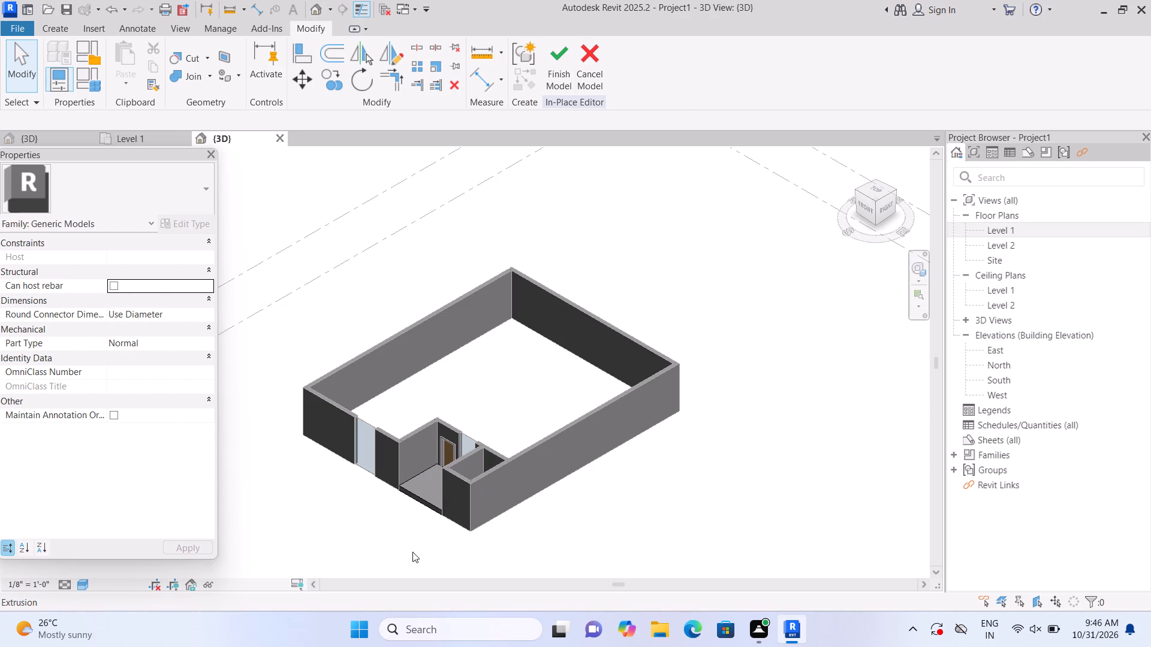
pyautogui.scroll(6, 409, 534)
pyautogui.moveTo(400, 542); pyautogui.dragTo(411, 531, button='middle')
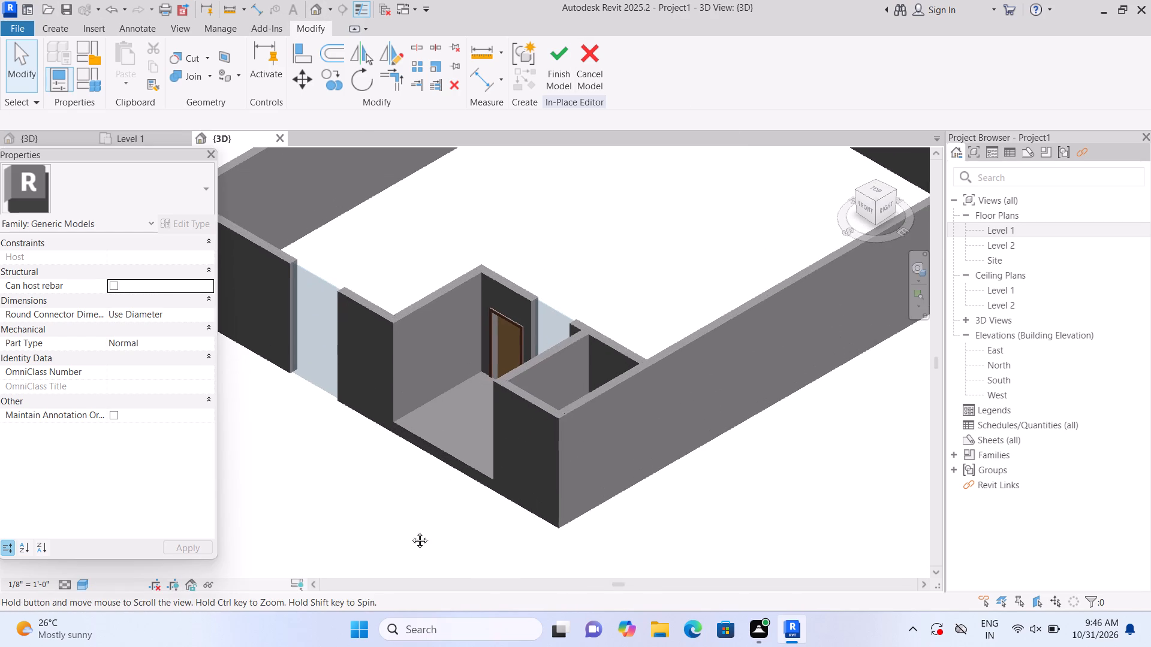
pyautogui.moveTo(411, 531); pyautogui.dragTo(476, 485, button='middle')
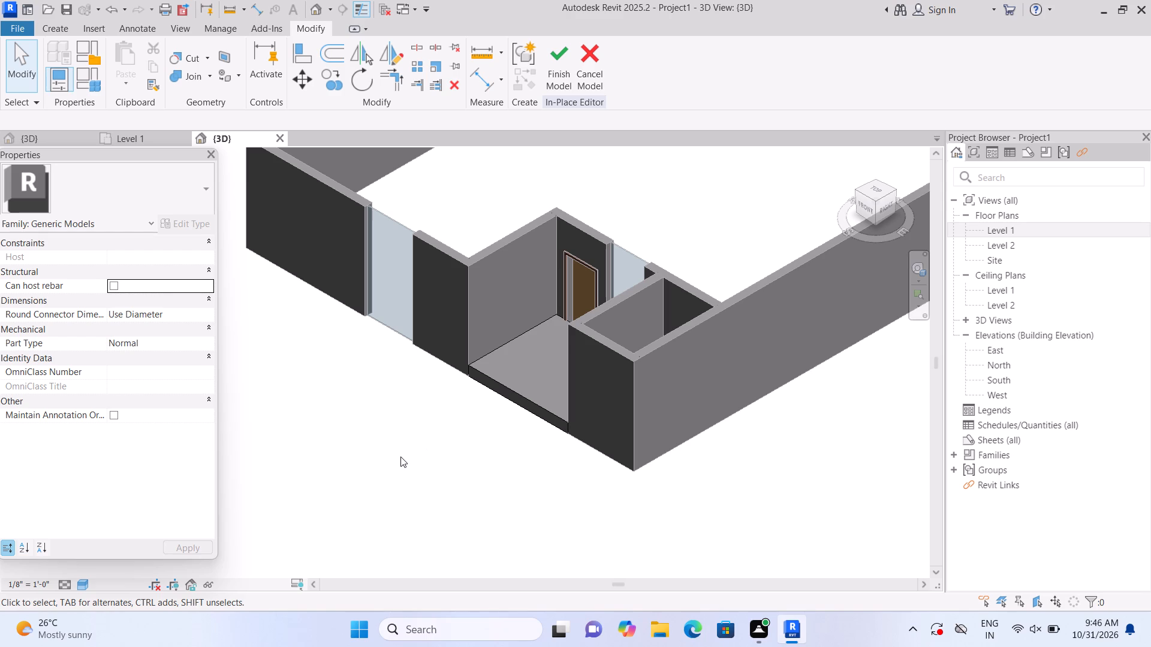
pyautogui.scroll(7, 442, 417)
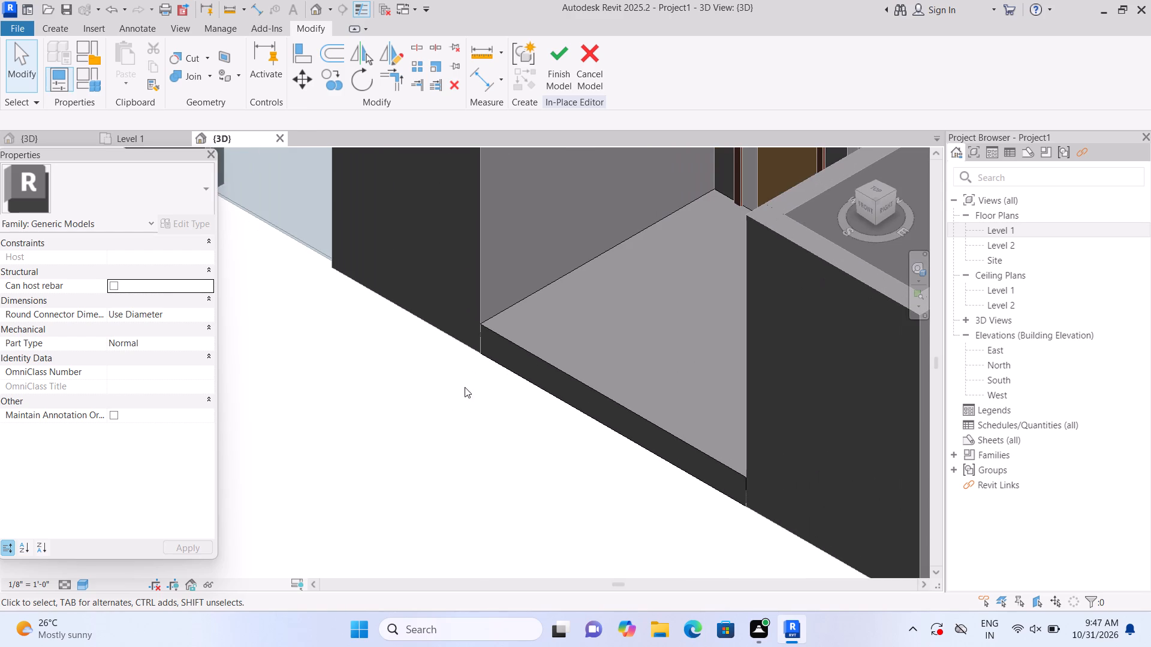
pyautogui.scroll(5, 463, 345)
pyautogui.scroll(-9, 472, 370)
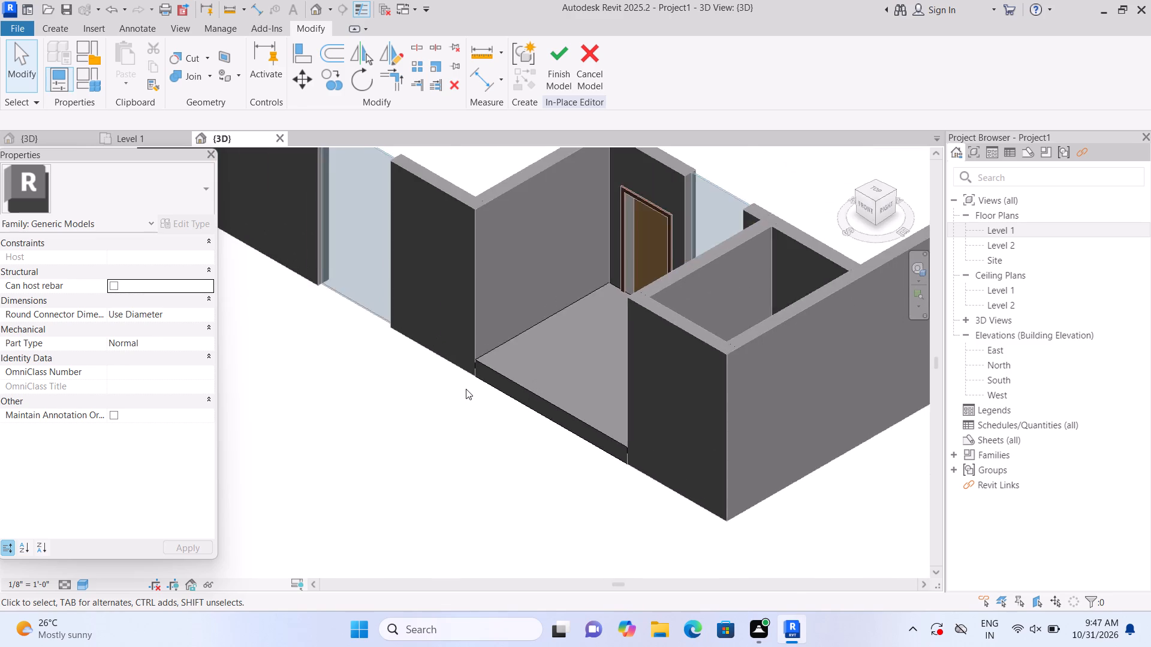
pyautogui.scroll(2, 466, 389)
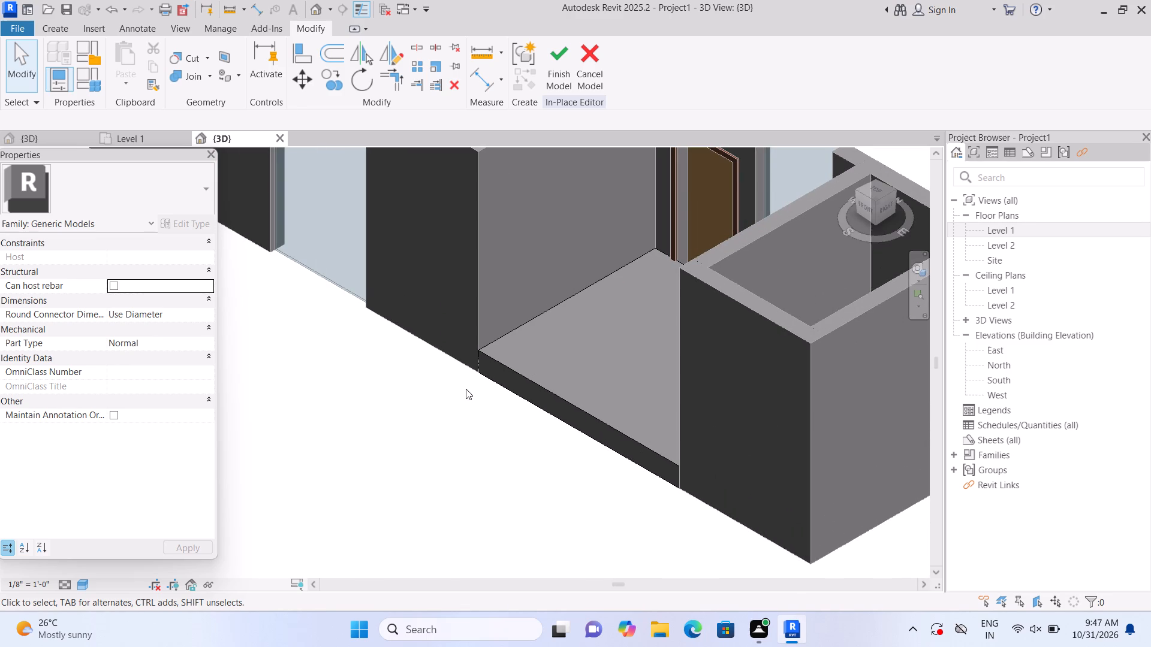
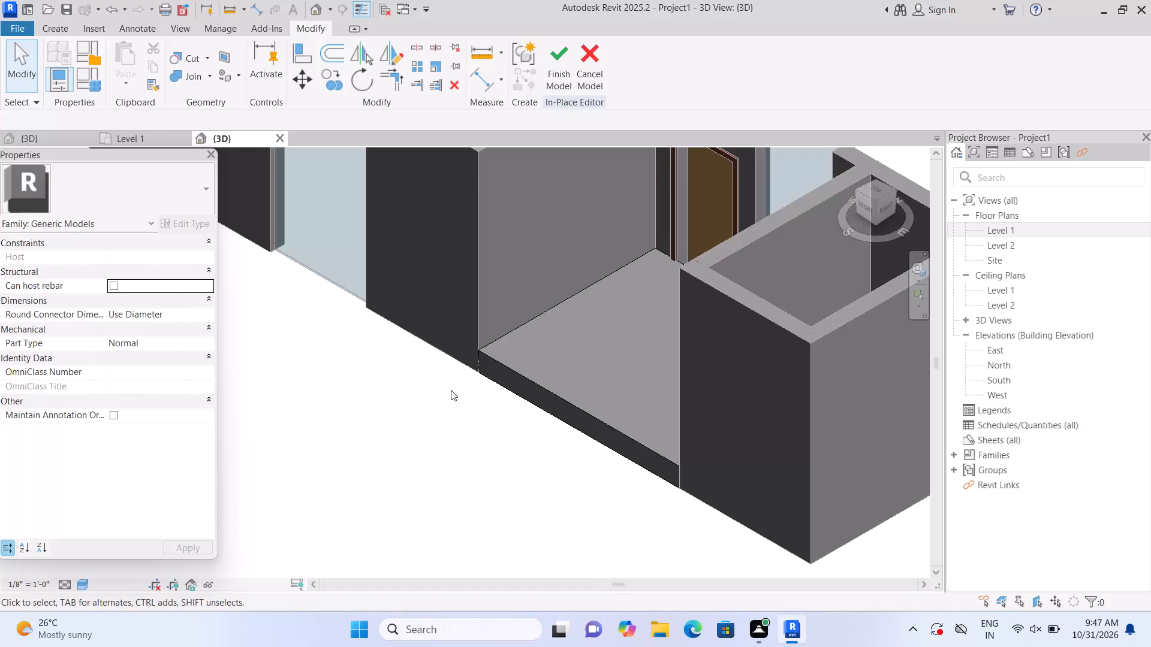
# Finish the in-place model of the recessed entrance slab.
pyautogui.scroll(-3, 451, 390)
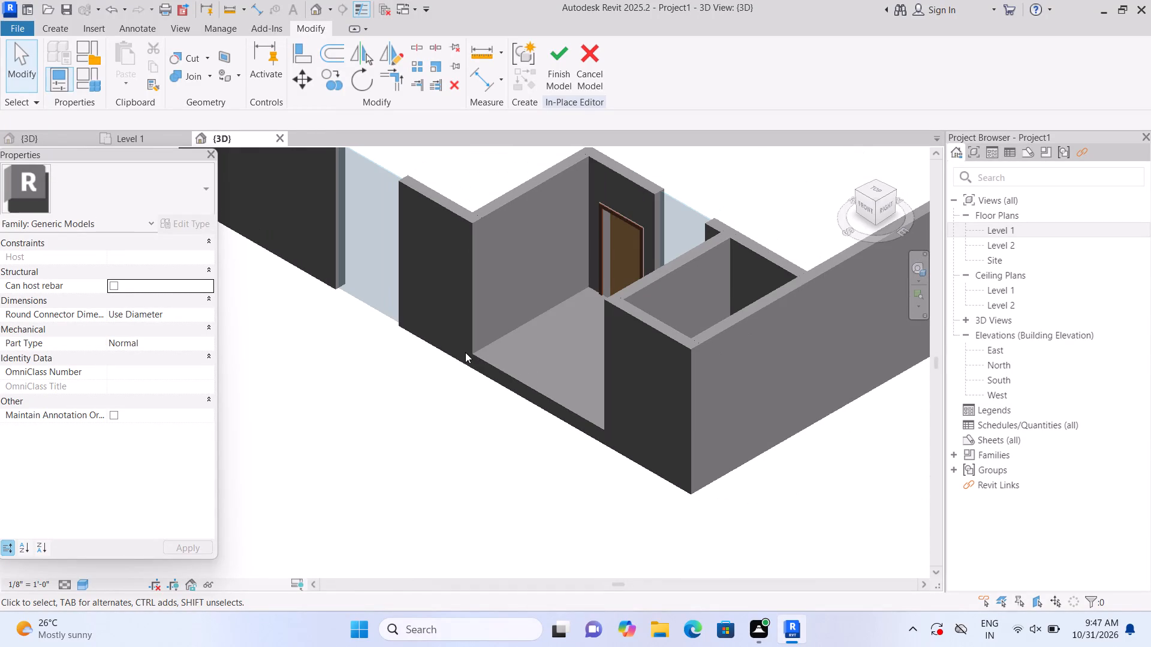
pyautogui.moveTo(361, 349); pyautogui.dragTo(464, 418, button='middle')
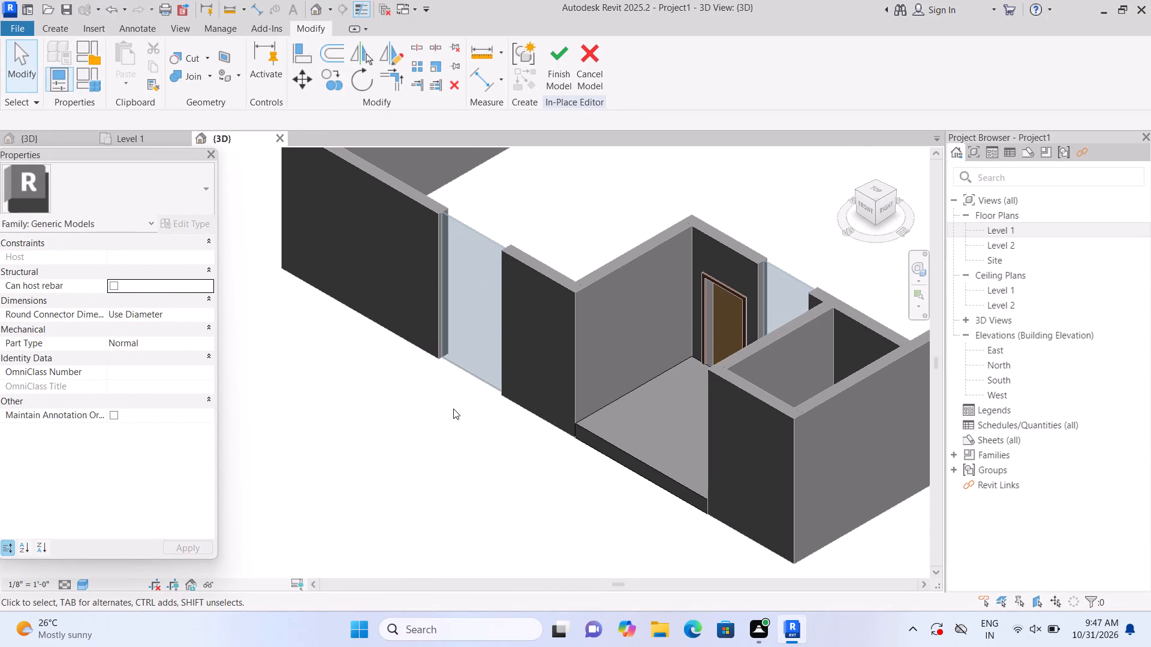
pyautogui.scroll(1, 478, 371)
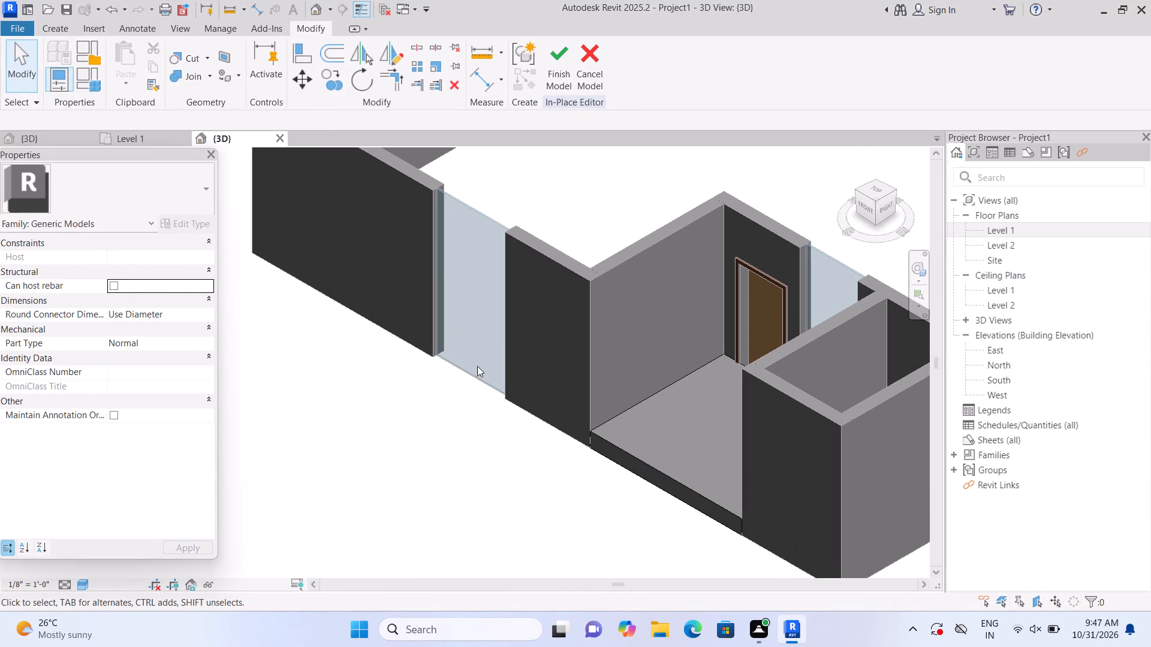
pyautogui.scroll(2, 471, 363)
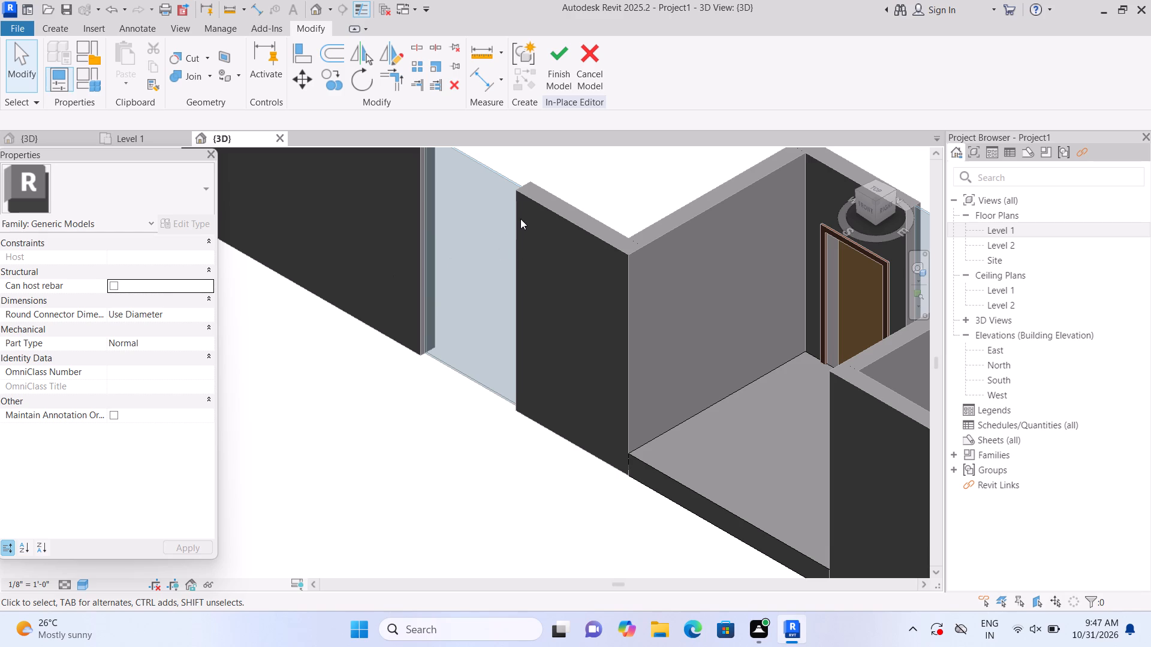
pyautogui.scroll(-2, 482, 234)
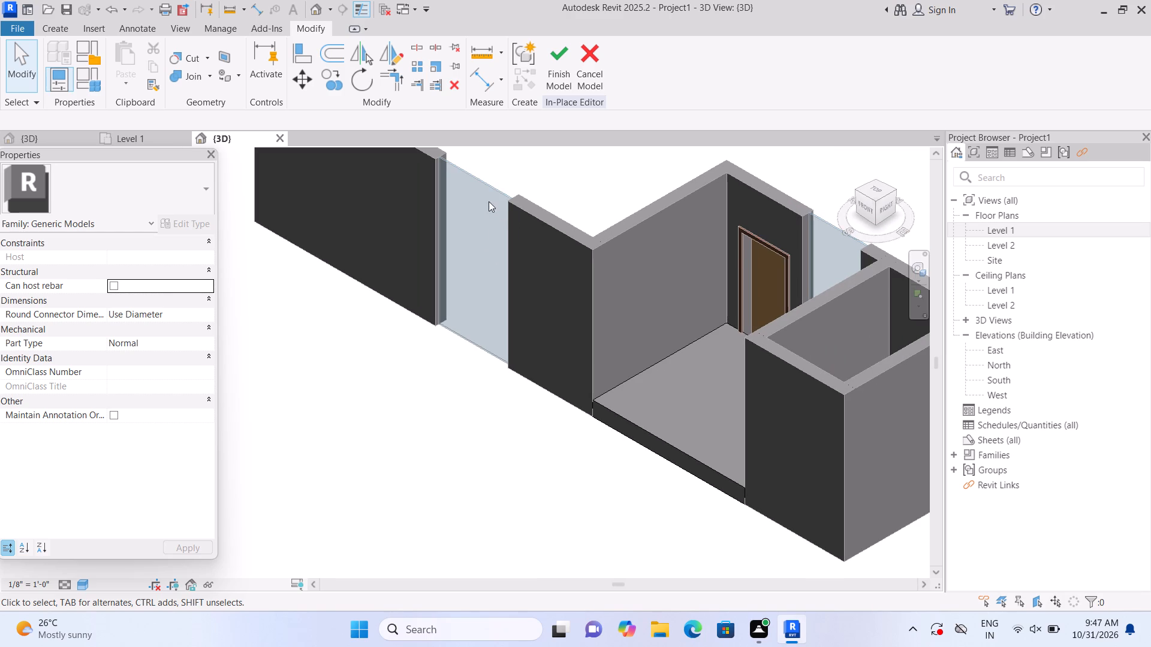
pyautogui.click(552, 83)
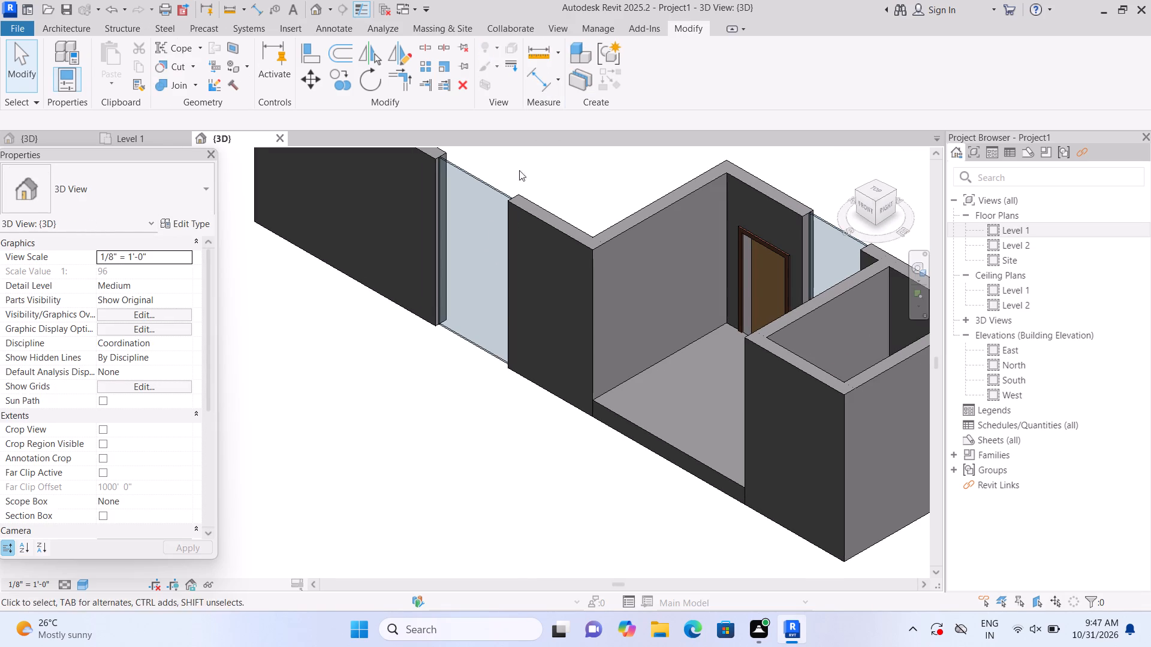
# Reshape the front wall's curtain wall into a window: lower its top to about 8'-11" and raise its base to about 3'-11".
pyautogui.click(487, 194)
pyautogui.scroll(2, 559, 185)
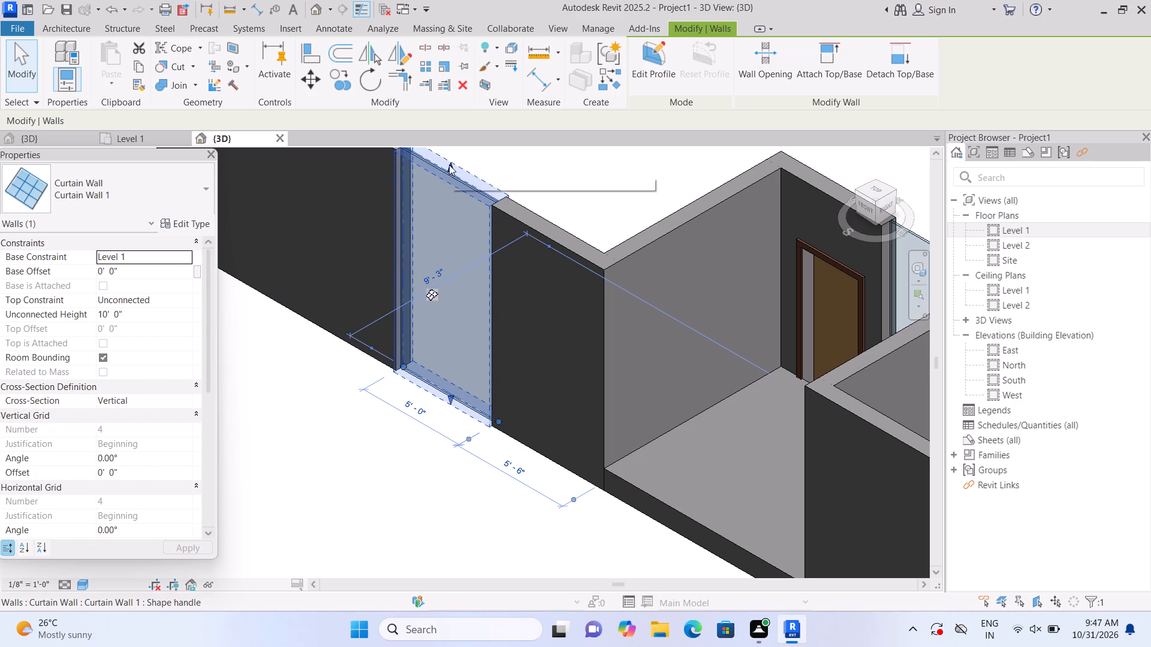
pyautogui.moveTo(448, 165); pyautogui.dragTo(438, 196)
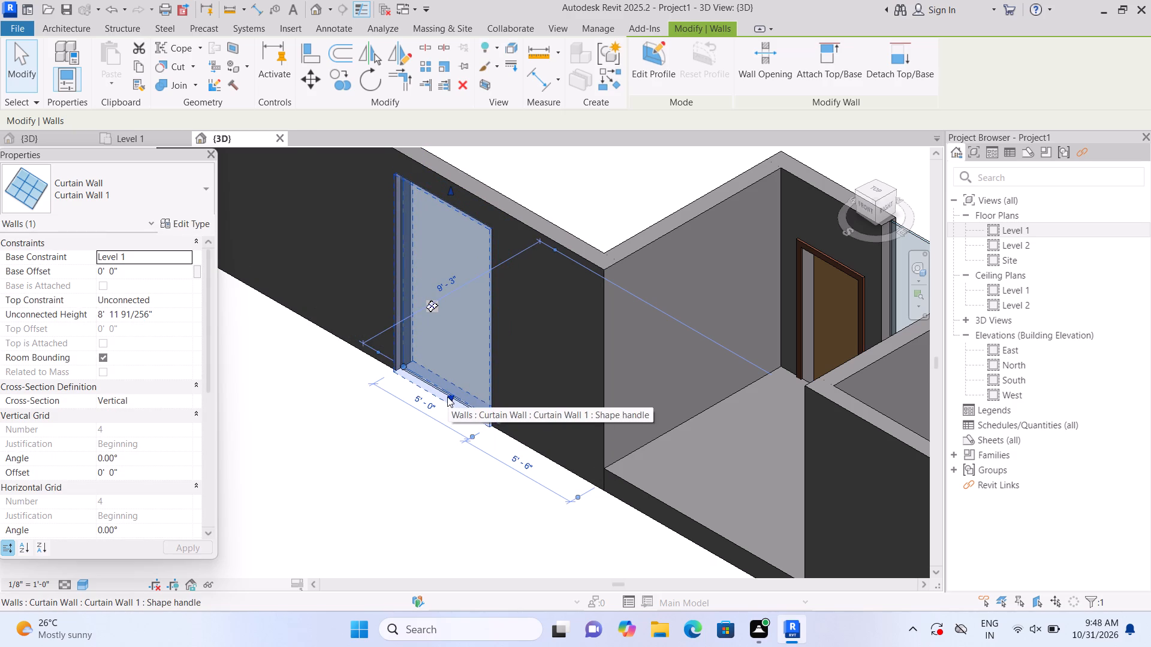
pyautogui.moveTo(447, 397); pyautogui.dragTo(456, 307)
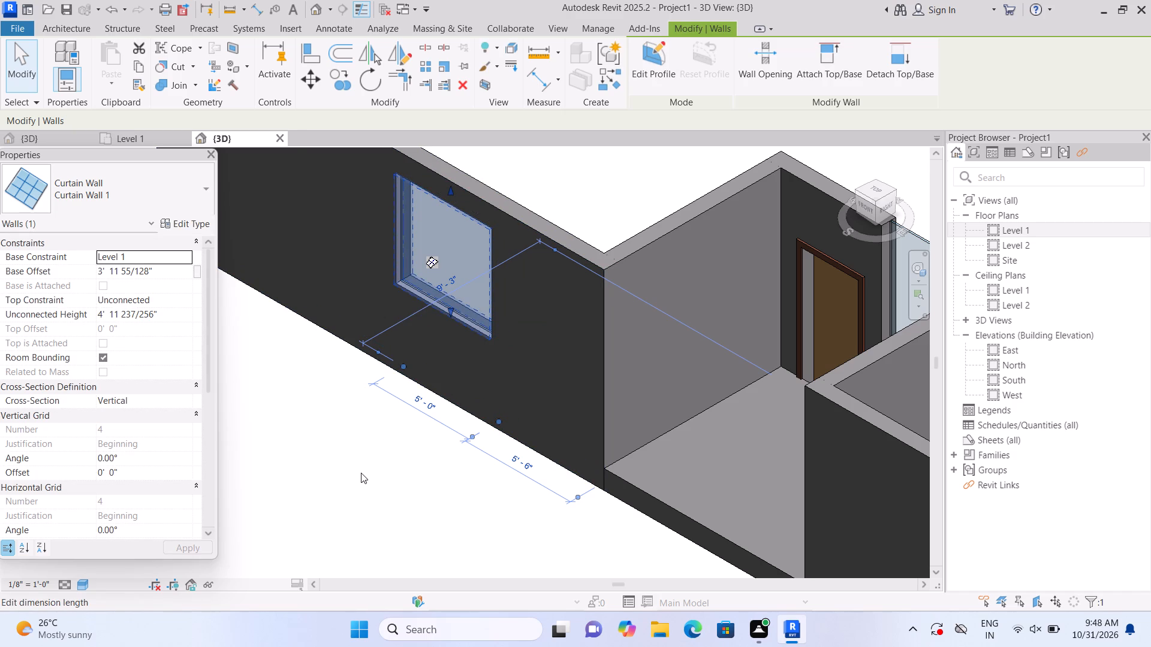
pyautogui.click(360, 456)
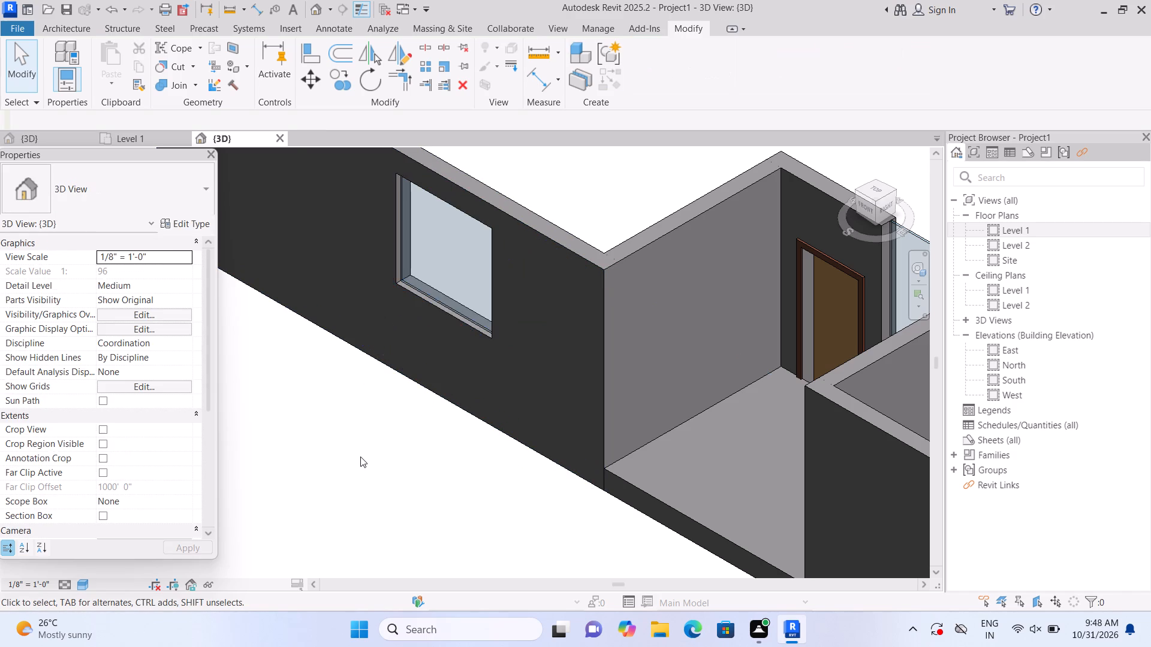
# Add two vertical curtain grid lines to the front window, dividing it into three panels 1'-8" wide.
pyautogui.moveTo(368, 433); pyautogui.dragTo(384, 509, button='middle')
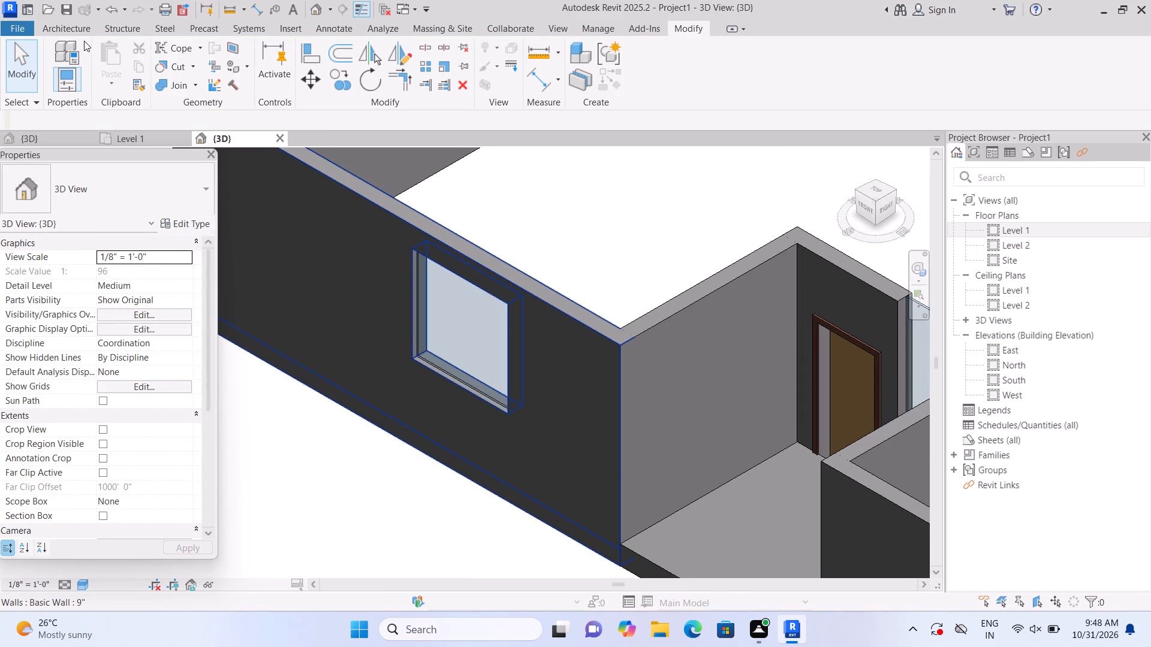
pyautogui.click(89, 23)
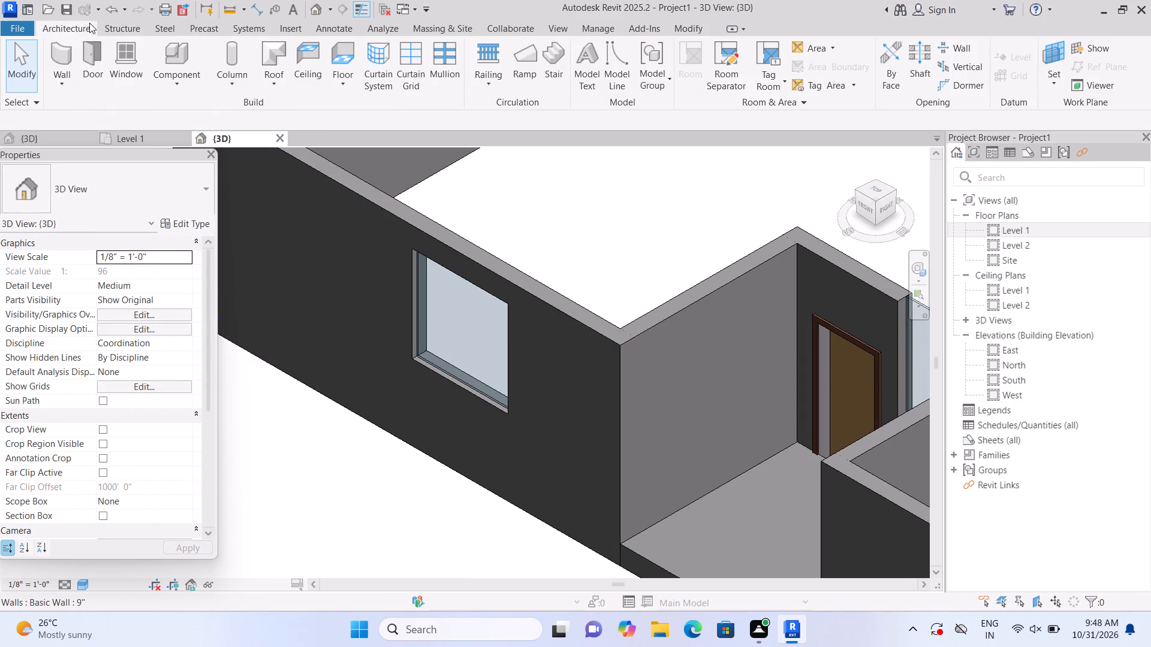
pyautogui.click(409, 76)
pyautogui.scroll(2, 451, 378)
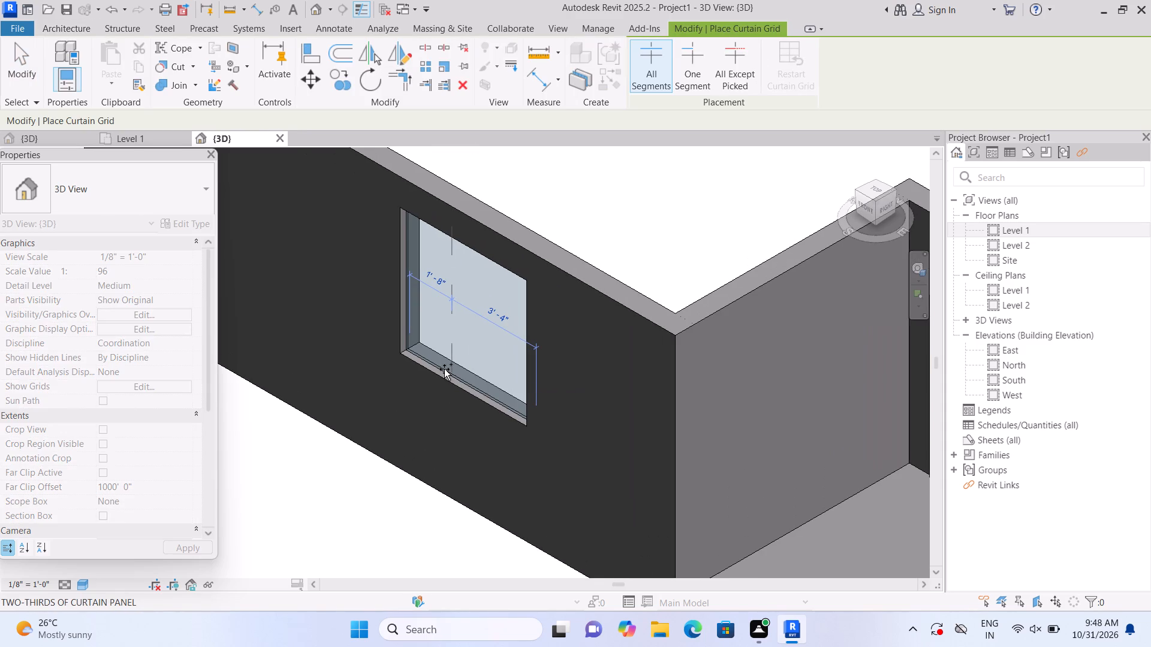
pyautogui.click(444, 369)
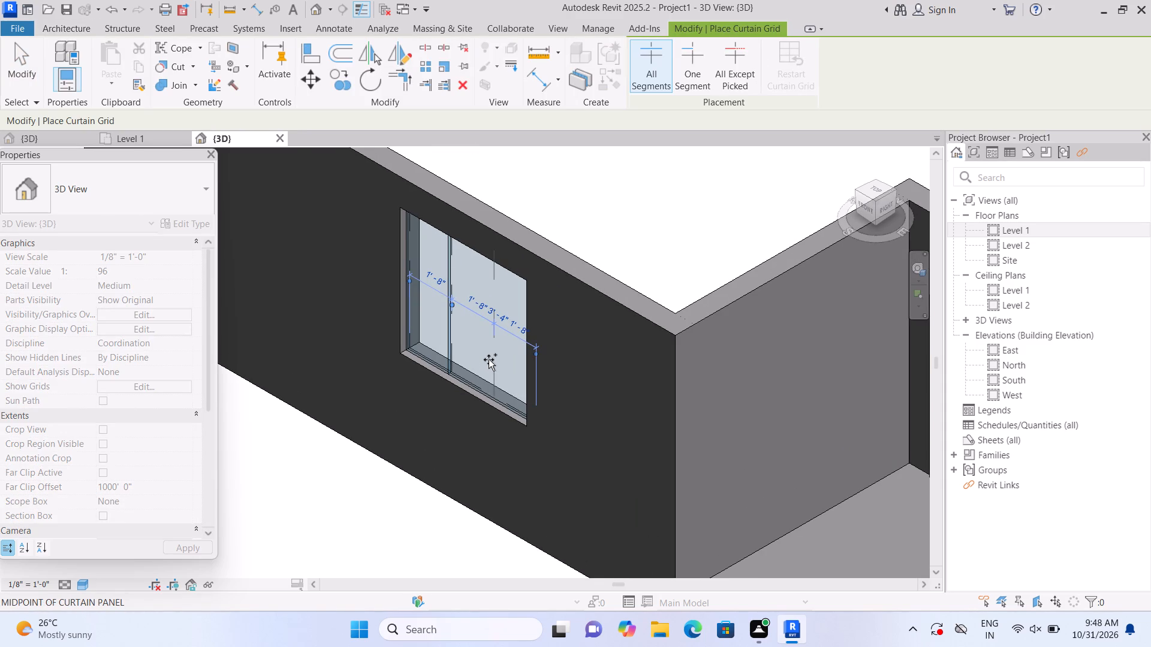
pyautogui.scroll(3, 489, 359)
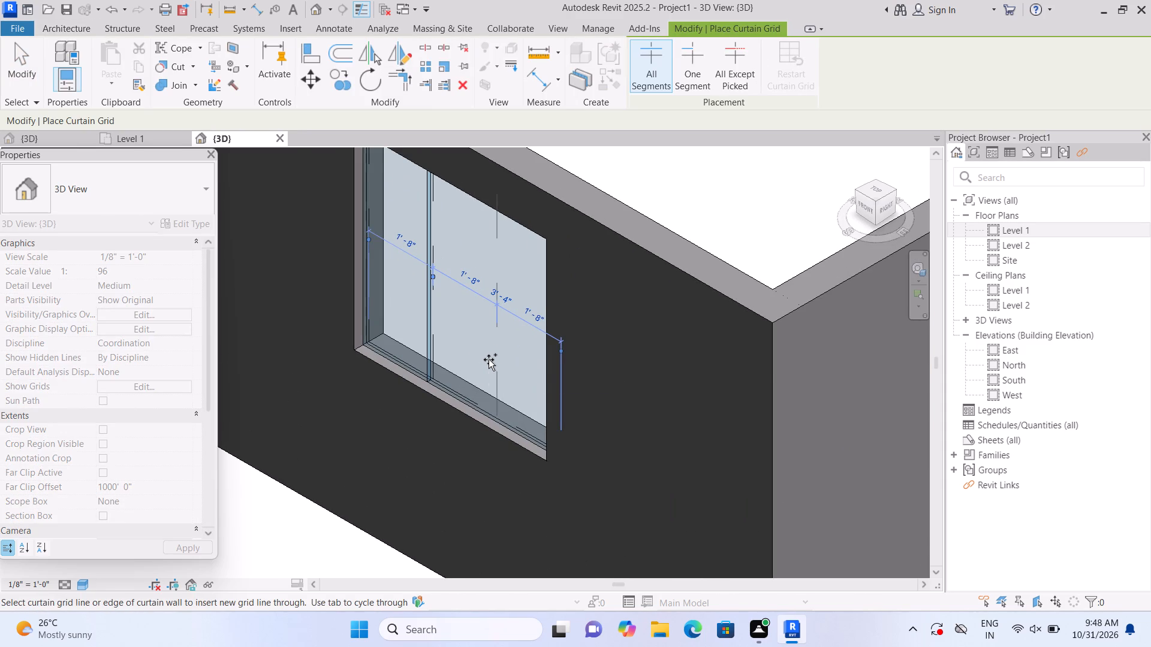
pyautogui.click(489, 359)
pyautogui.press('Escape')
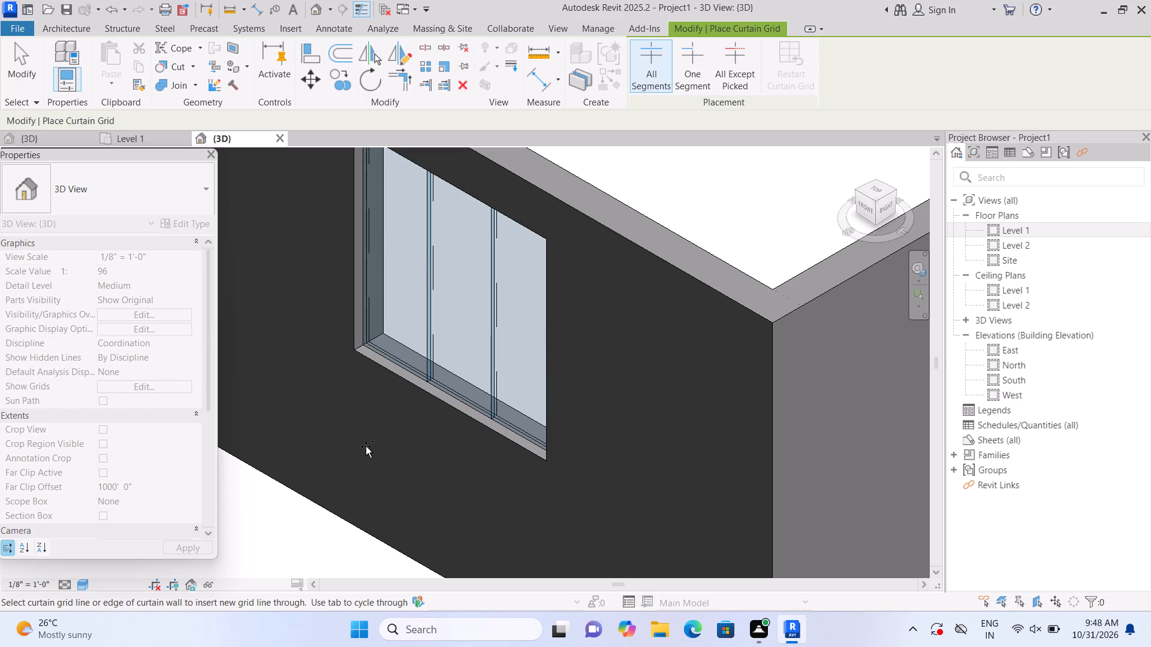
pyautogui.press('Escape')
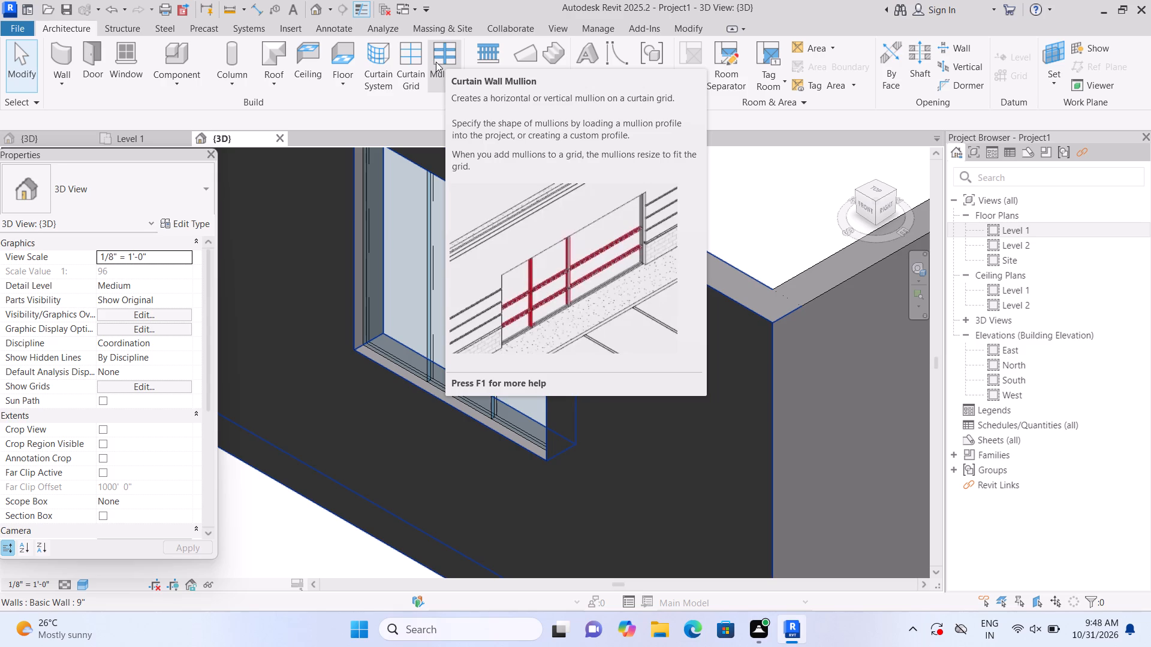
# Place 2.5" x 5" rectangular mullions on both grid lines and all four border edges of the front window.
pyautogui.click(436, 62)
pyautogui.click(427, 271)
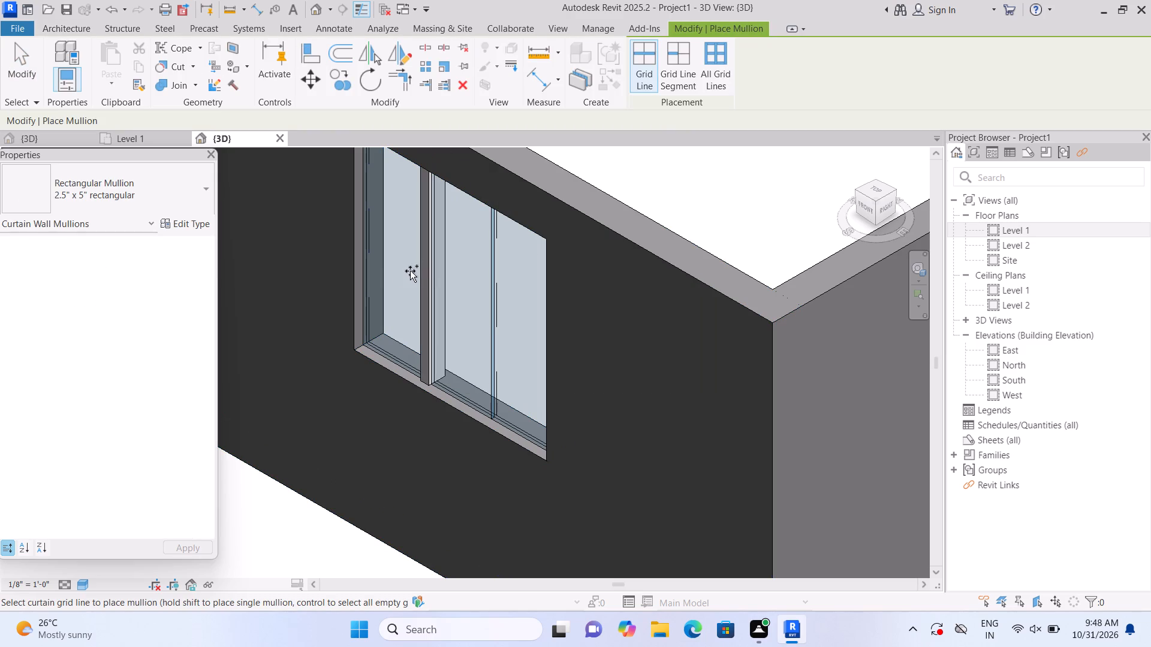
pyautogui.click(373, 271)
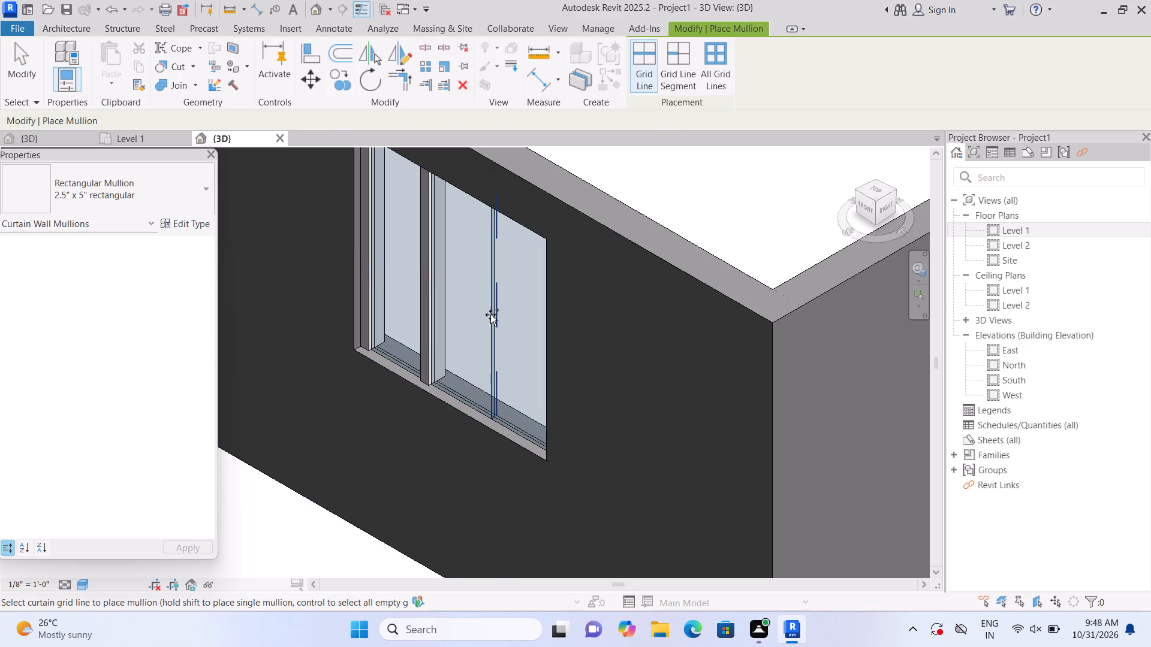
pyautogui.click(490, 315)
pyautogui.click(544, 366)
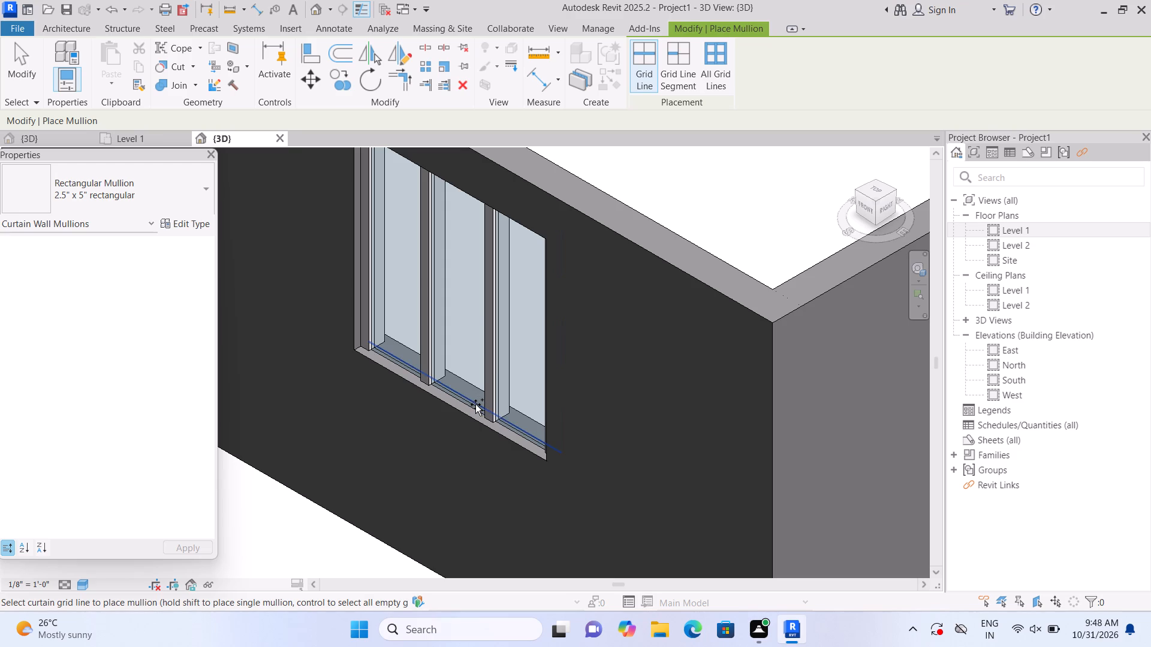
pyautogui.click(475, 404)
pyautogui.click(519, 226)
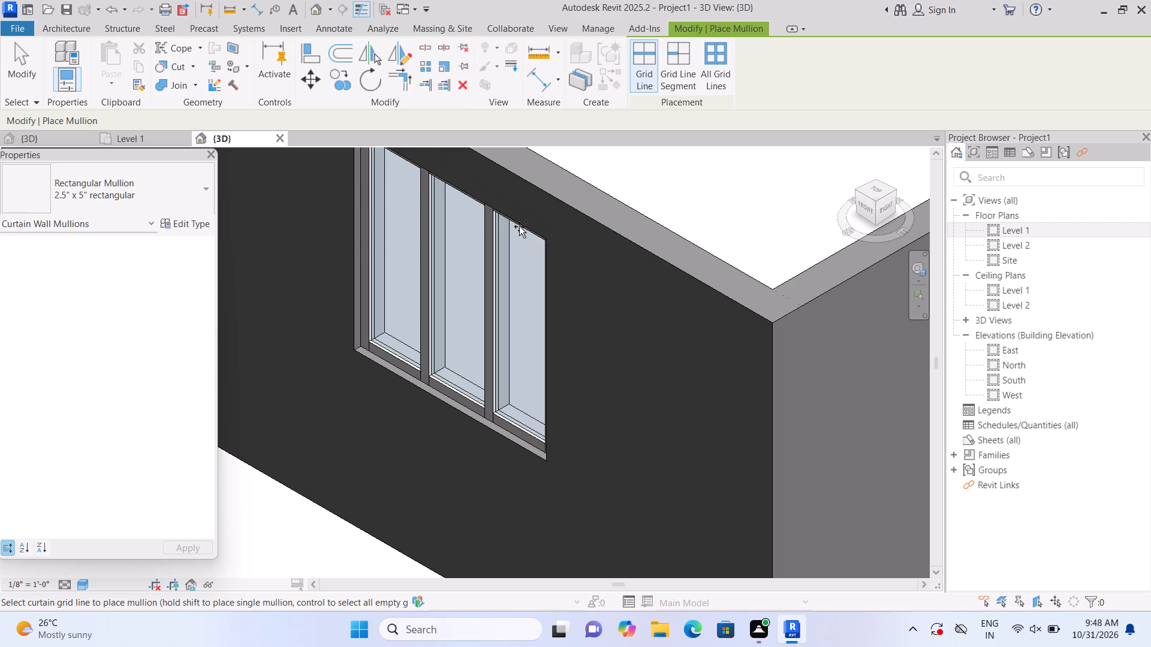
# Examine the mullioned front window and the surrounding walls from several angles in 3D.
pyautogui.scroll(-3, 273, 365)
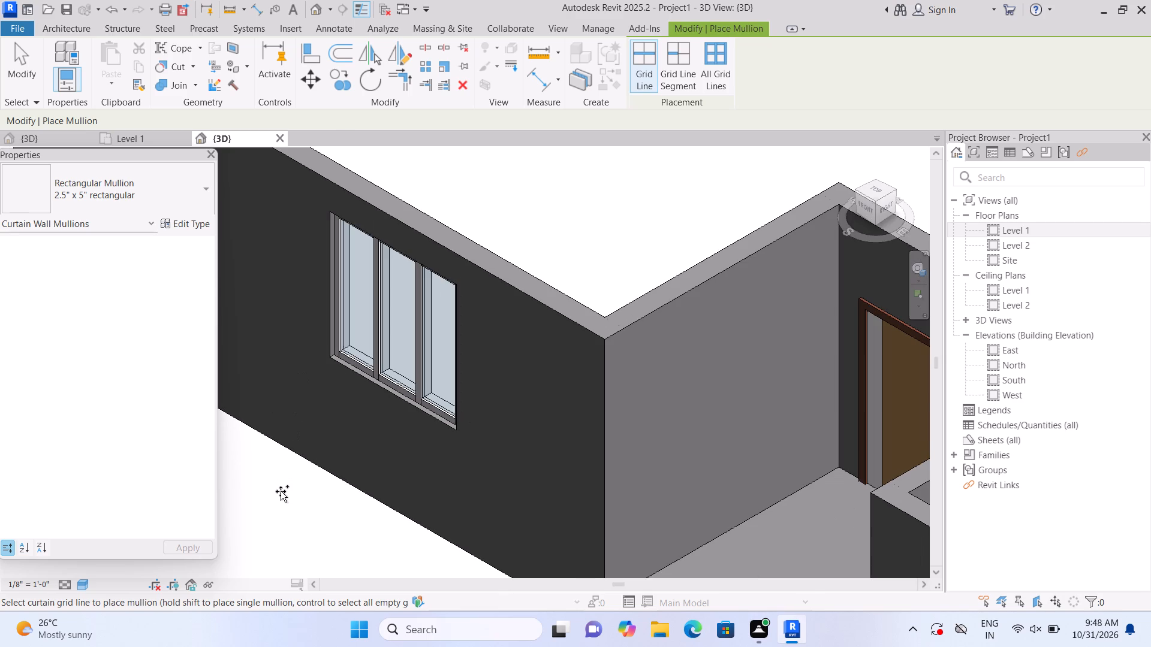
pyautogui.moveTo(273, 489); pyautogui.dragTo(344, 500, button='middle')
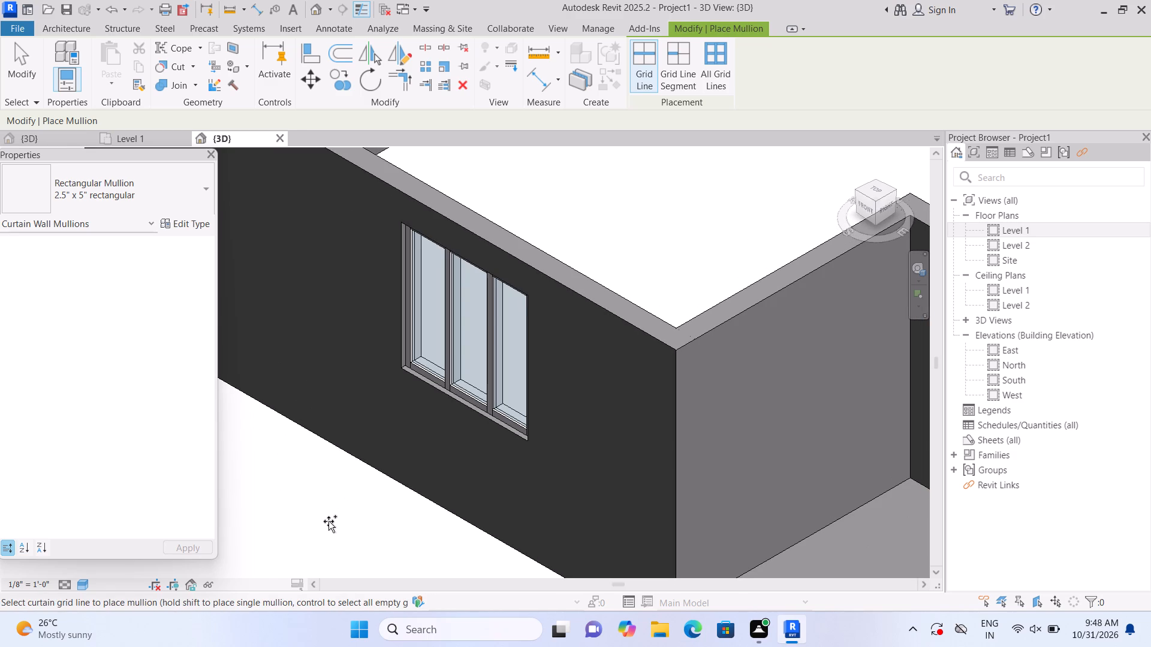
pyautogui.keyDown('shift'); pyautogui.moveTo(279, 557); pyautogui.dragTo(307, 422, button='middle'); pyautogui.keyUp('shift')
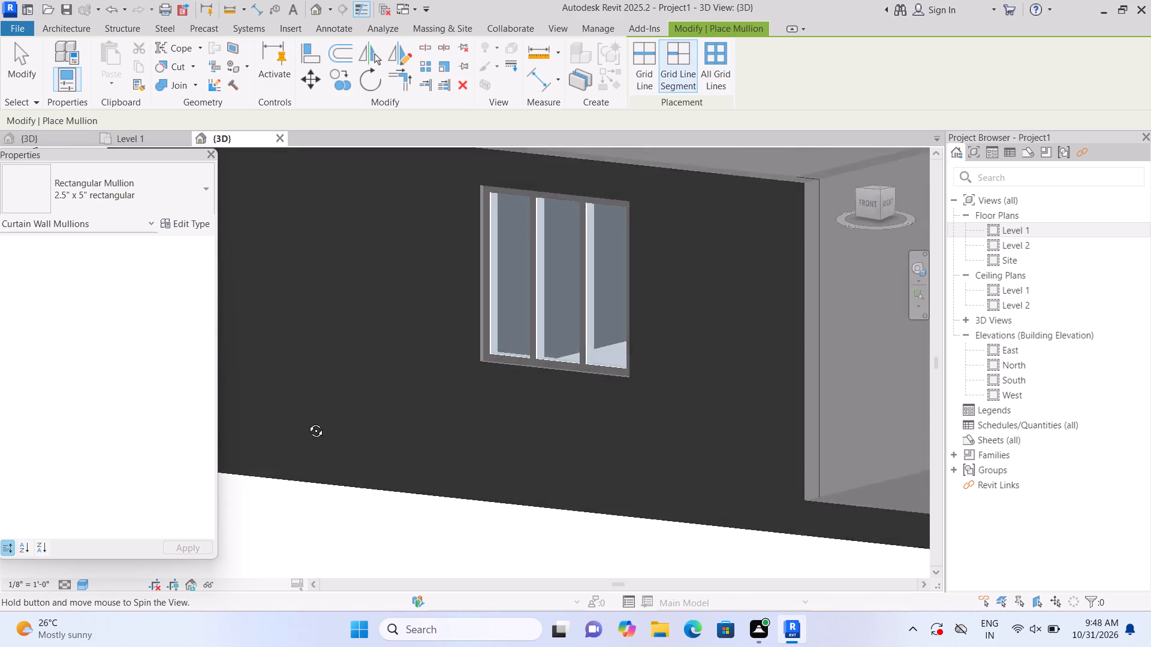
pyautogui.keyDown('shift'); pyautogui.moveTo(307, 422); pyautogui.dragTo(327, 461, button='middle'); pyautogui.keyUp('shift')
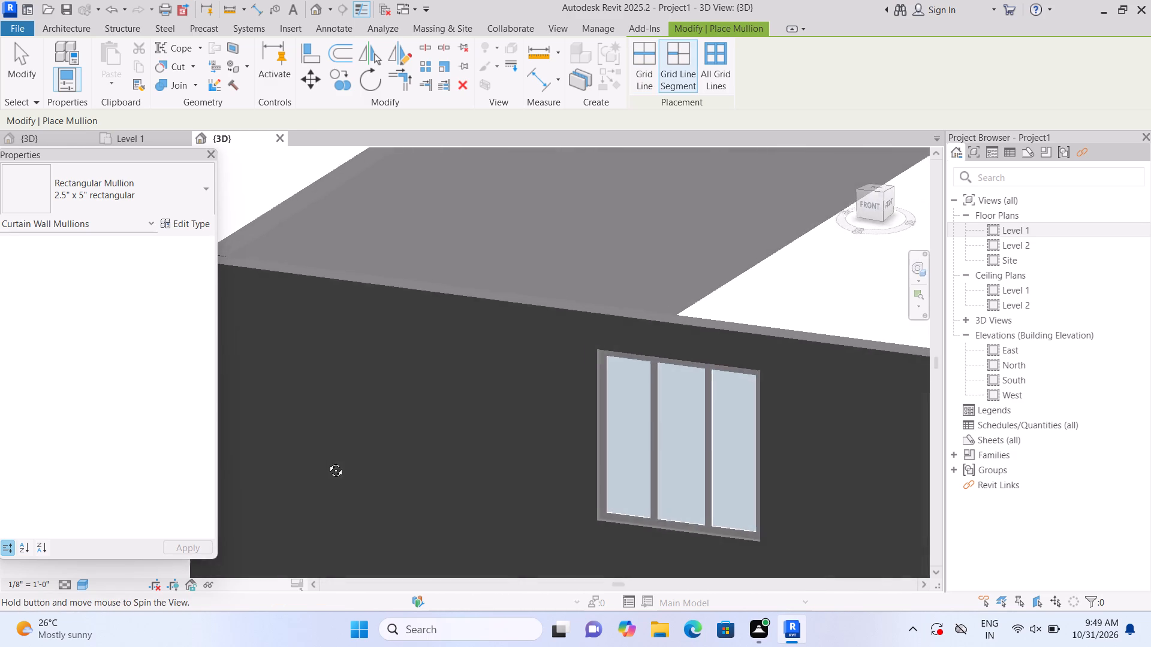
pyautogui.keyDown('shift'); pyautogui.moveTo(327, 461); pyautogui.dragTo(287, 465, button='middle'); pyautogui.keyUp('shift')
pyautogui.scroll(-5, 399, 497)
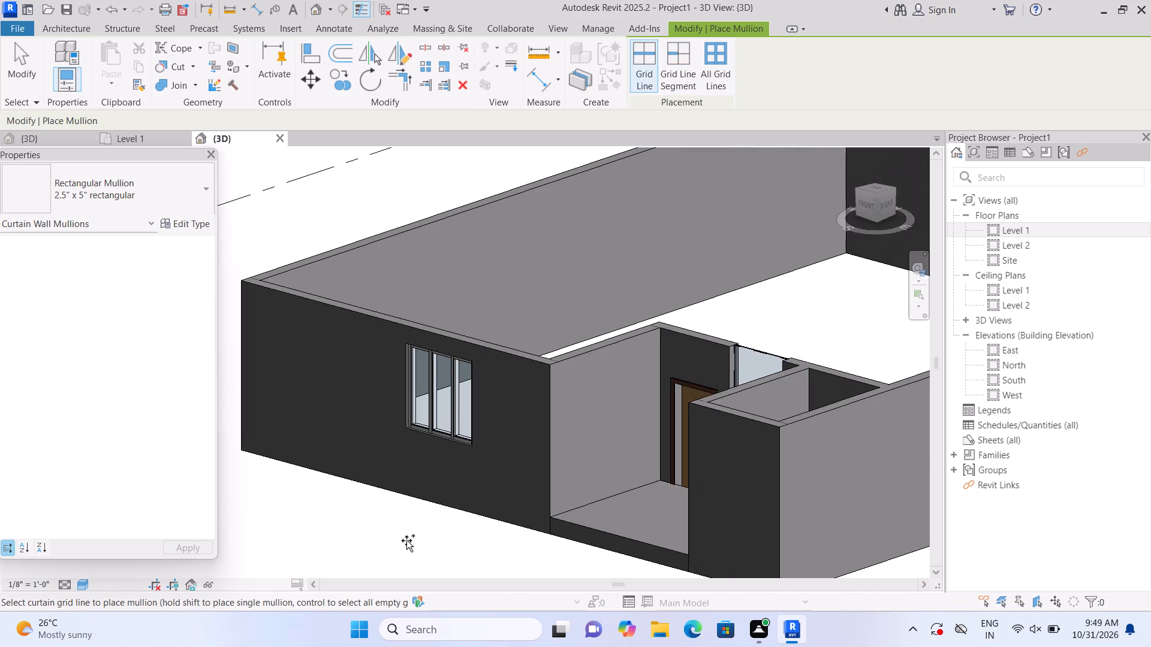
pyautogui.scroll(-1, 407, 546)
pyautogui.moveTo(399, 551); pyautogui.dragTo(316, 507, button='middle')
pyautogui.keyDown('shift'); pyautogui.moveTo(315, 506); pyautogui.dragTo(352, 523, button='middle'); pyautogui.keyUp('shift')
pyautogui.moveTo(358, 525); pyautogui.dragTo(393, 532, button='middle')
# Reshape the curtain wall beside the entrance door into a window: raise its base to about 3'-3 1/2" and lower its top to about 5'-10" height.
pyautogui.scroll(1, 415, 521)
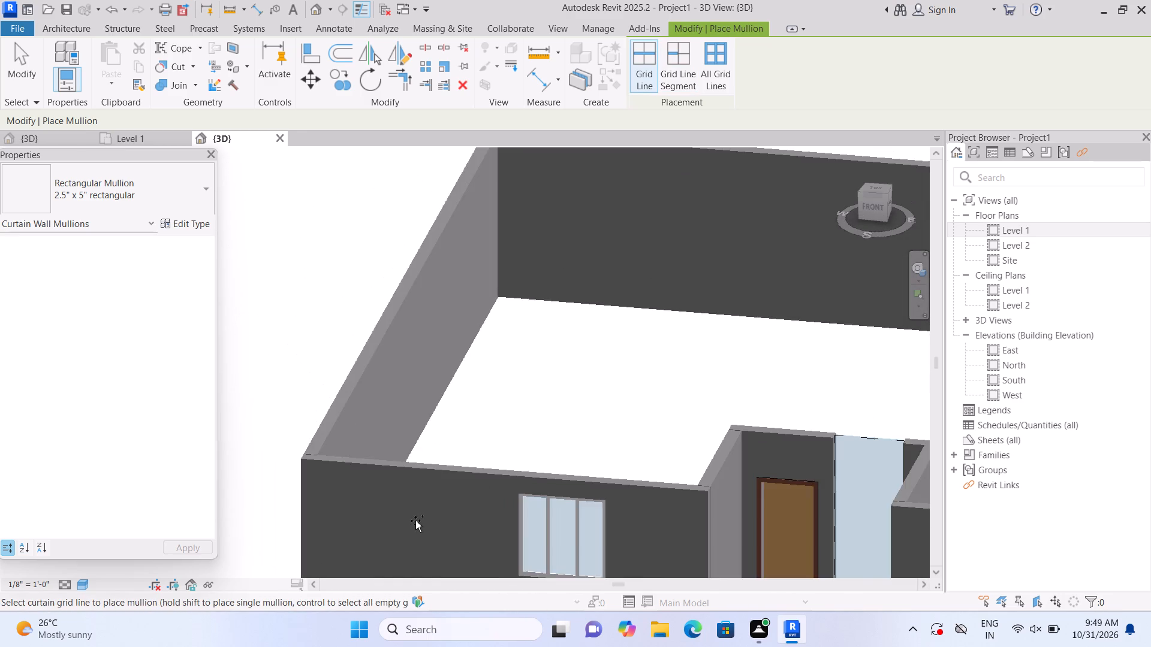
pyautogui.moveTo(417, 519); pyautogui.dragTo(210, 388, button='middle')
pyautogui.scroll(1, 405, 513)
pyautogui.scroll(2, 654, 467)
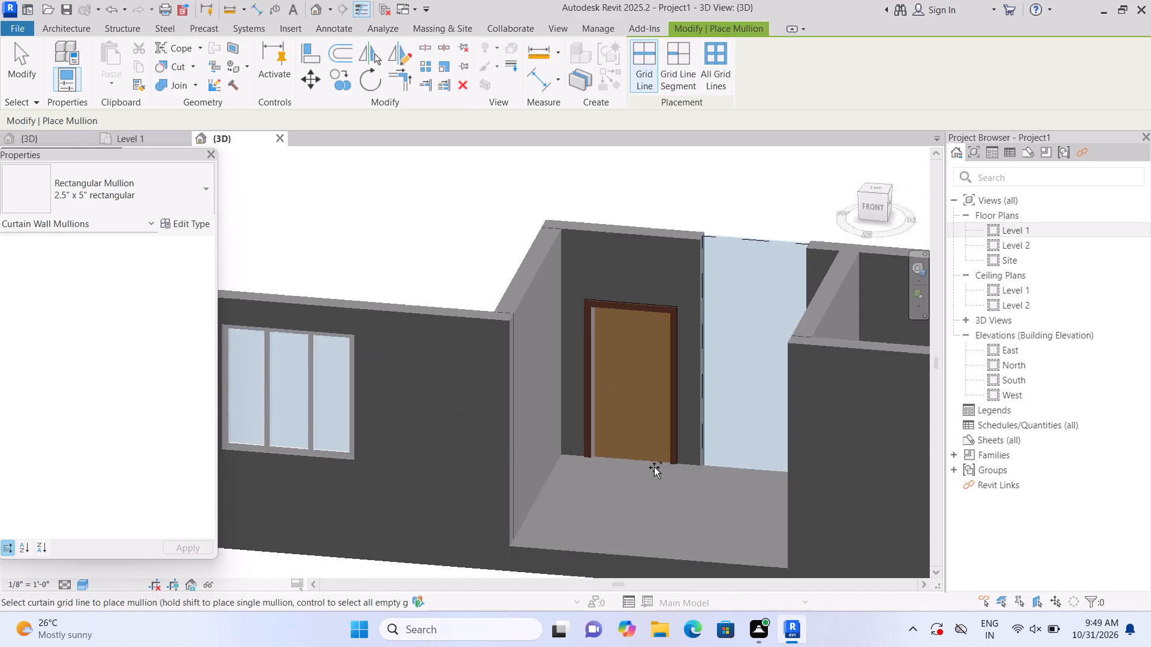
pyautogui.scroll(1, 658, 470)
pyautogui.press('Escape')
pyautogui.click(743, 322)
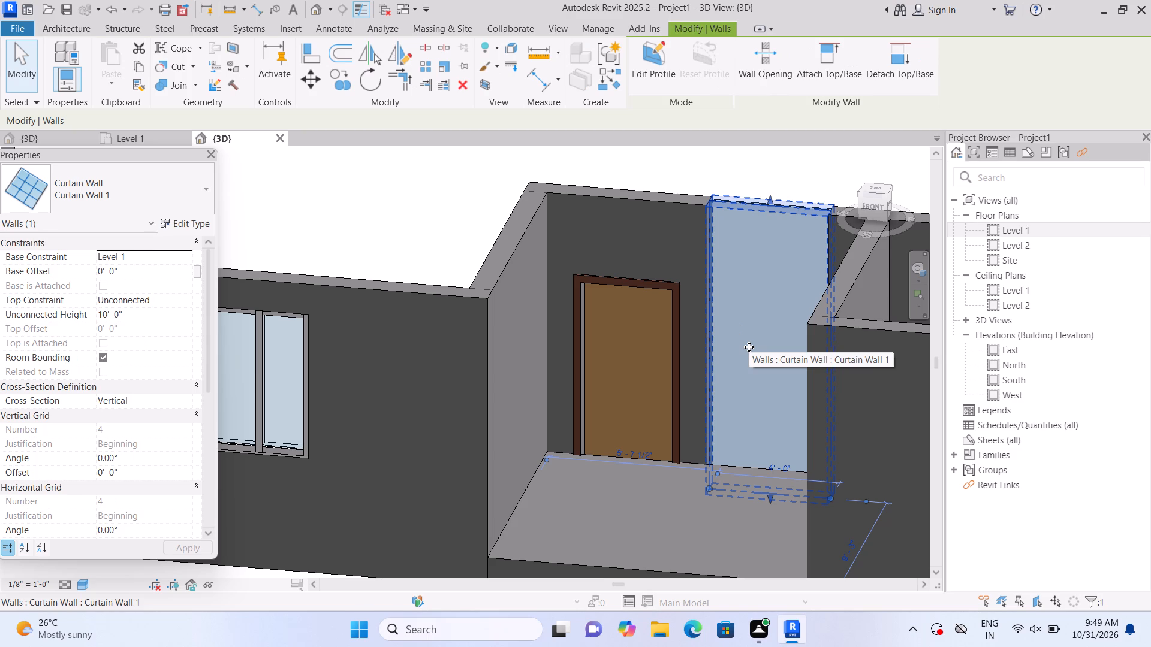
pyautogui.scroll(2, 828, 417)
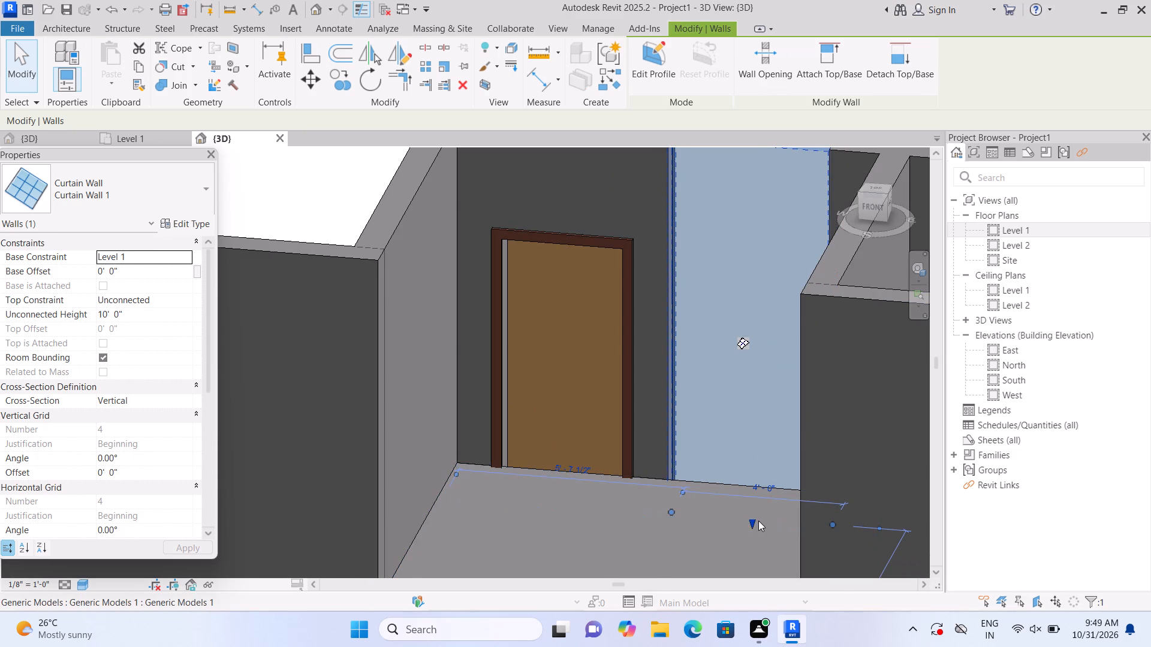
pyautogui.moveTo(752, 520); pyautogui.dragTo(763, 440)
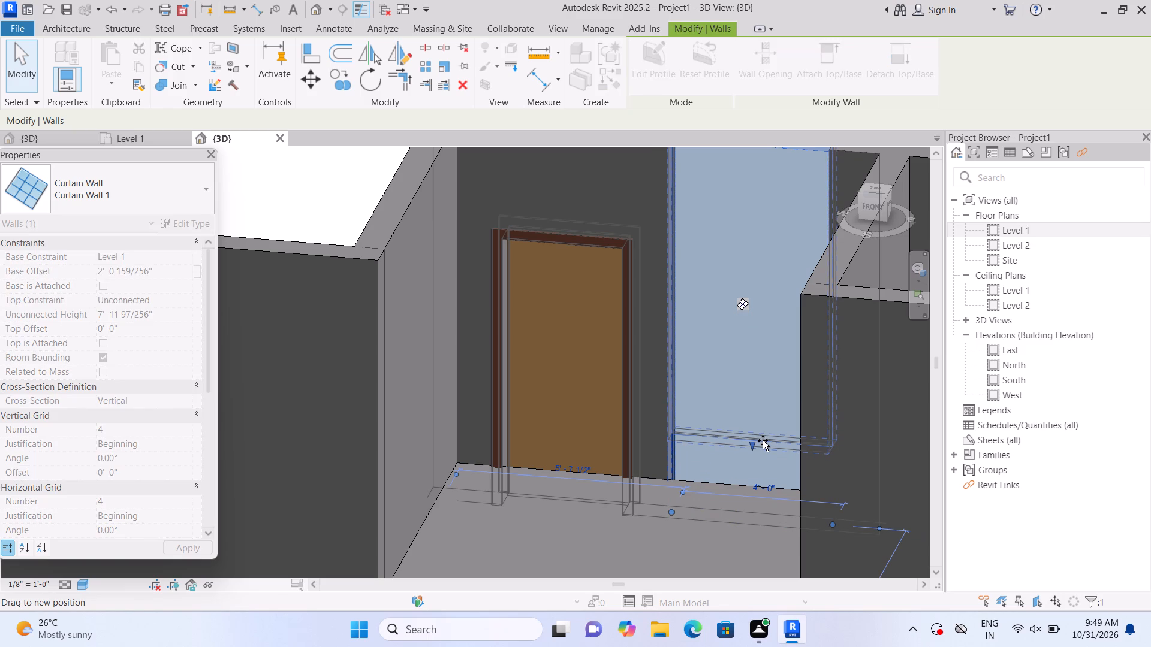
pyautogui.moveTo(763, 440); pyautogui.dragTo(759, 399)
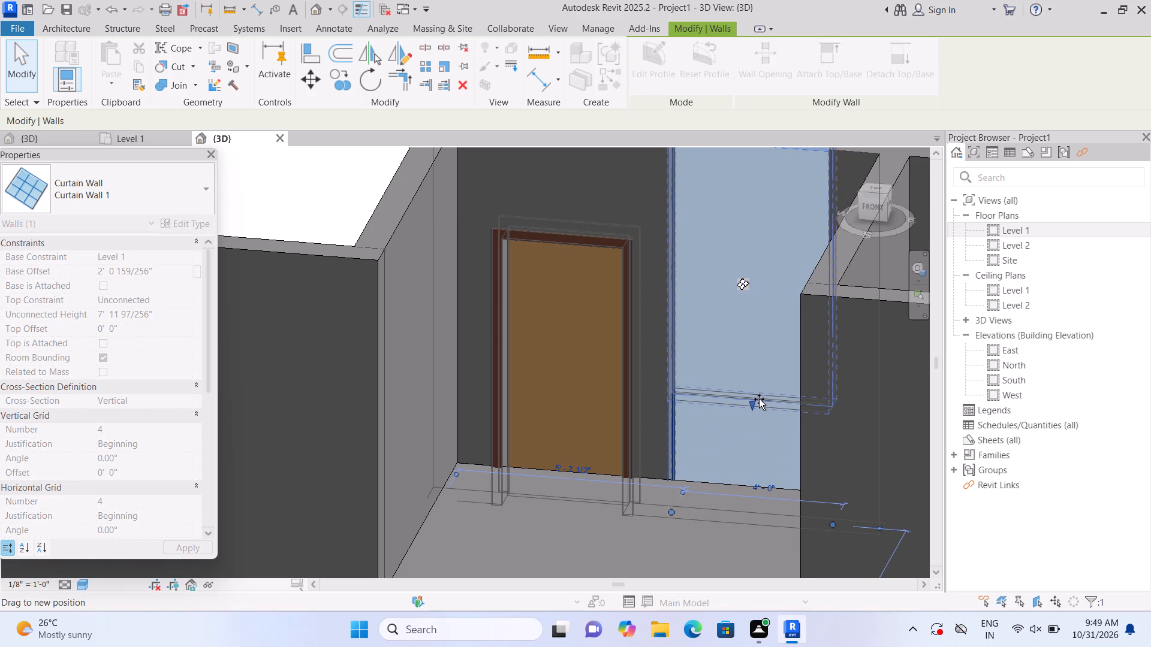
pyautogui.moveTo(759, 399); pyautogui.dragTo(759, 393)
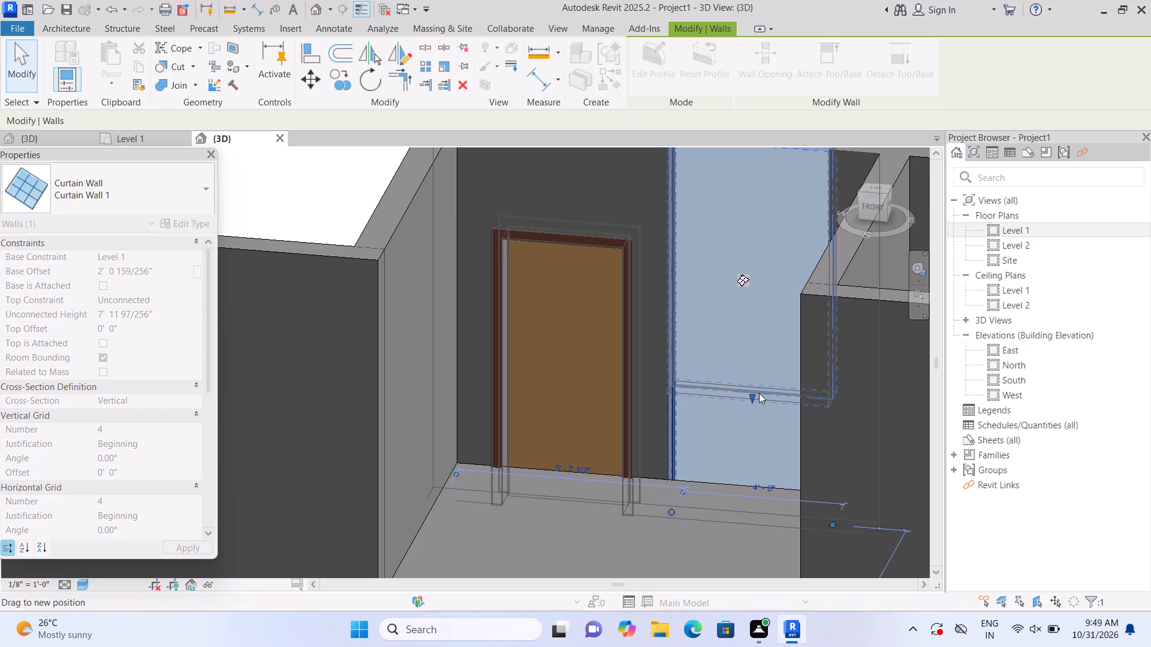
pyautogui.scroll(-2, 764, 413)
pyautogui.scroll(1, 749, 188)
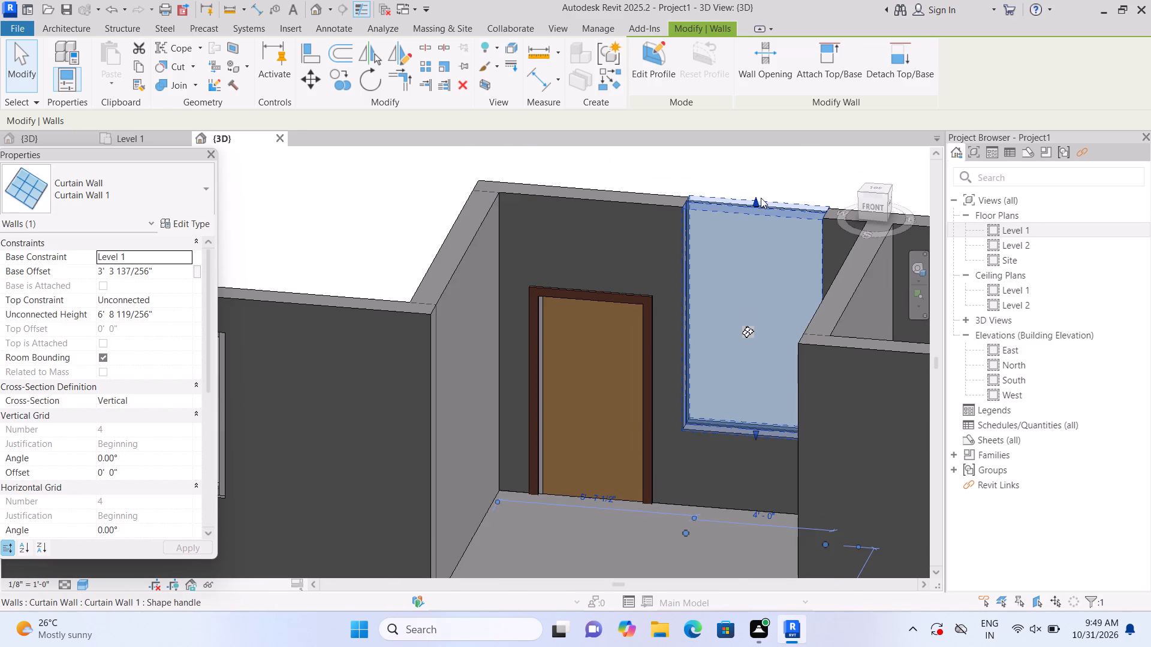
pyautogui.scroll(2, 752, 203)
pyautogui.moveTo(757, 203); pyautogui.dragTo(760, 238)
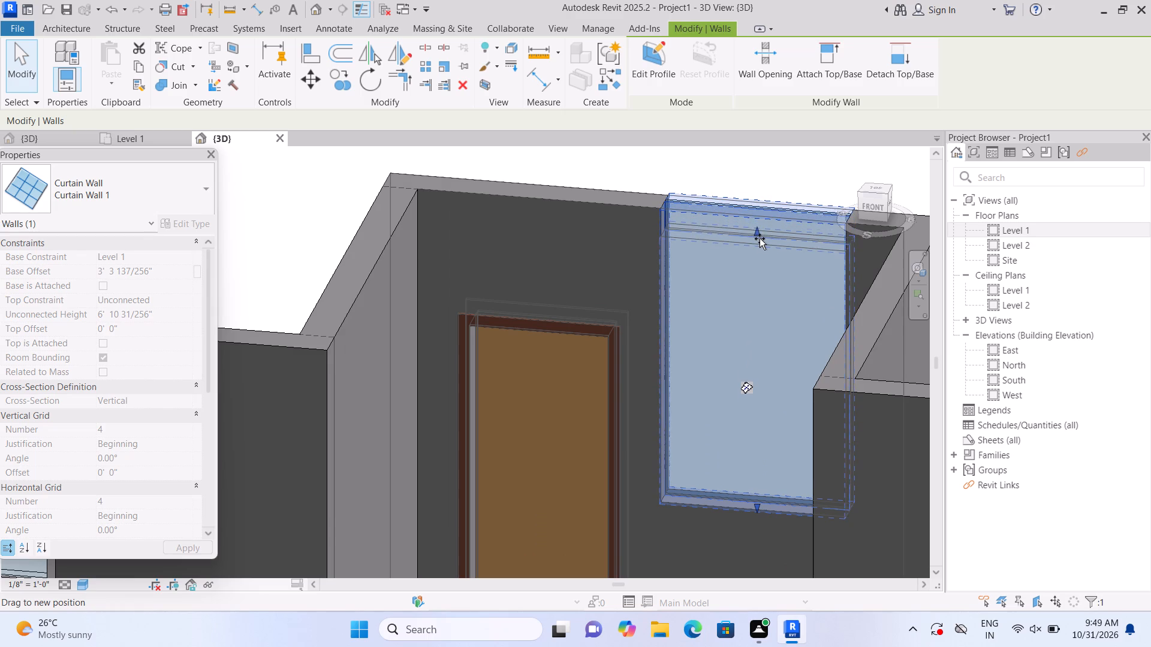
pyautogui.moveTo(760, 238); pyautogui.dragTo(759, 247)
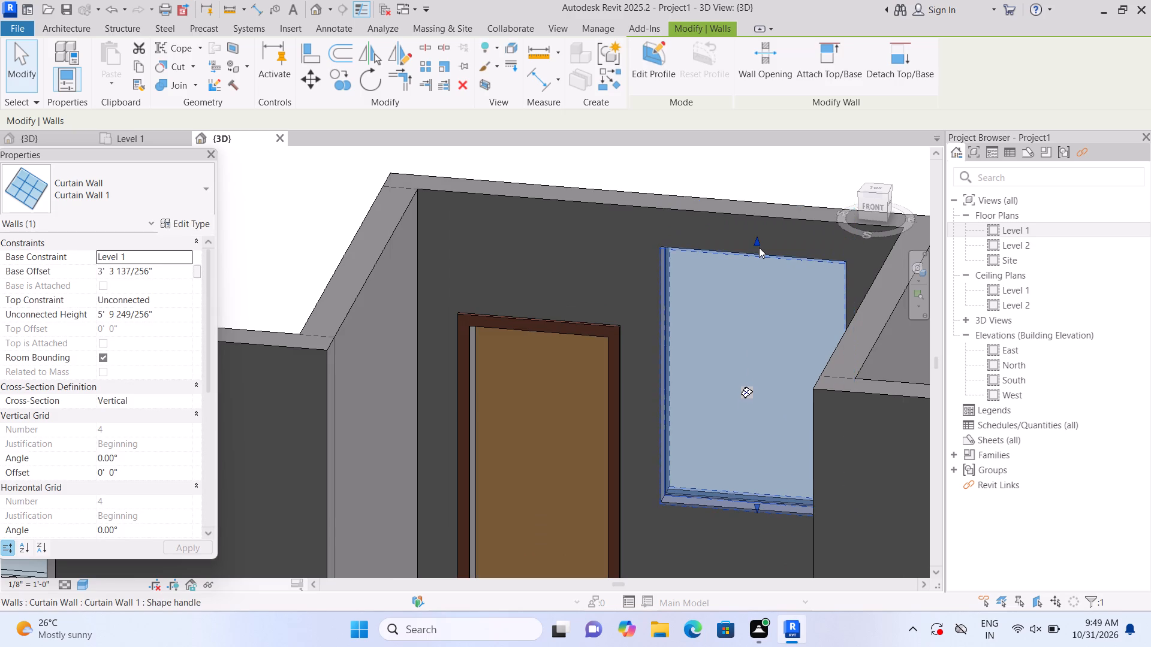
pyautogui.scroll(1, 759, 247)
pyautogui.press('Escape')
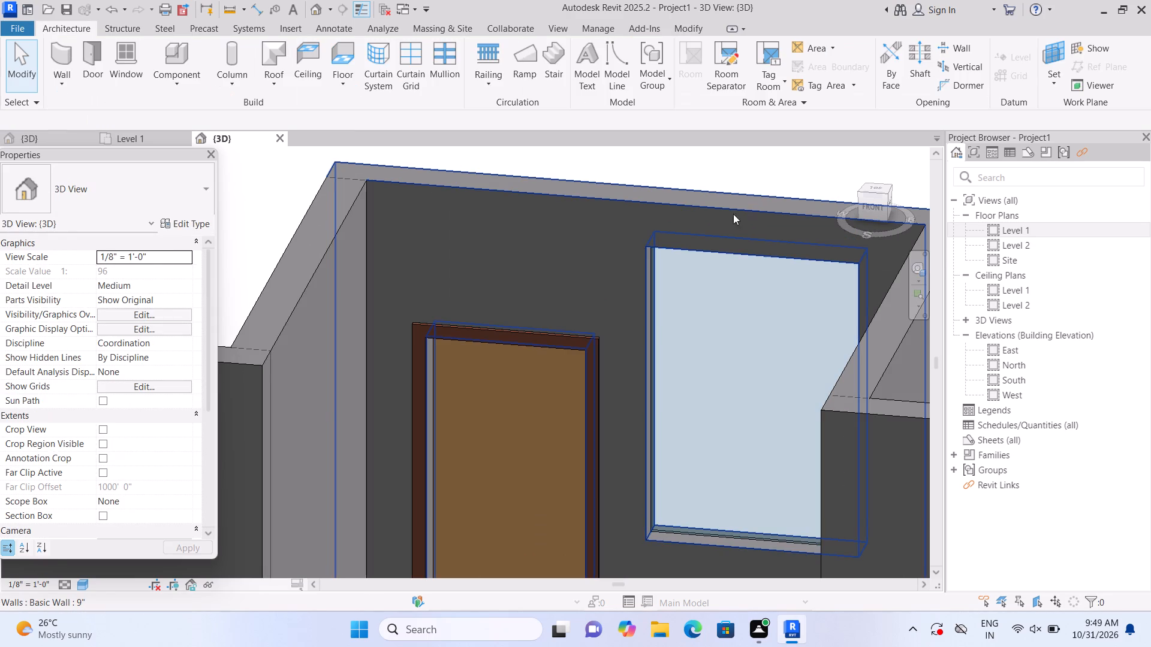
# Add one vertical curtain grid line at the midpoint of the entrance window, dividing it into two panels 2'-0" wide.
pyautogui.click(408, 60)
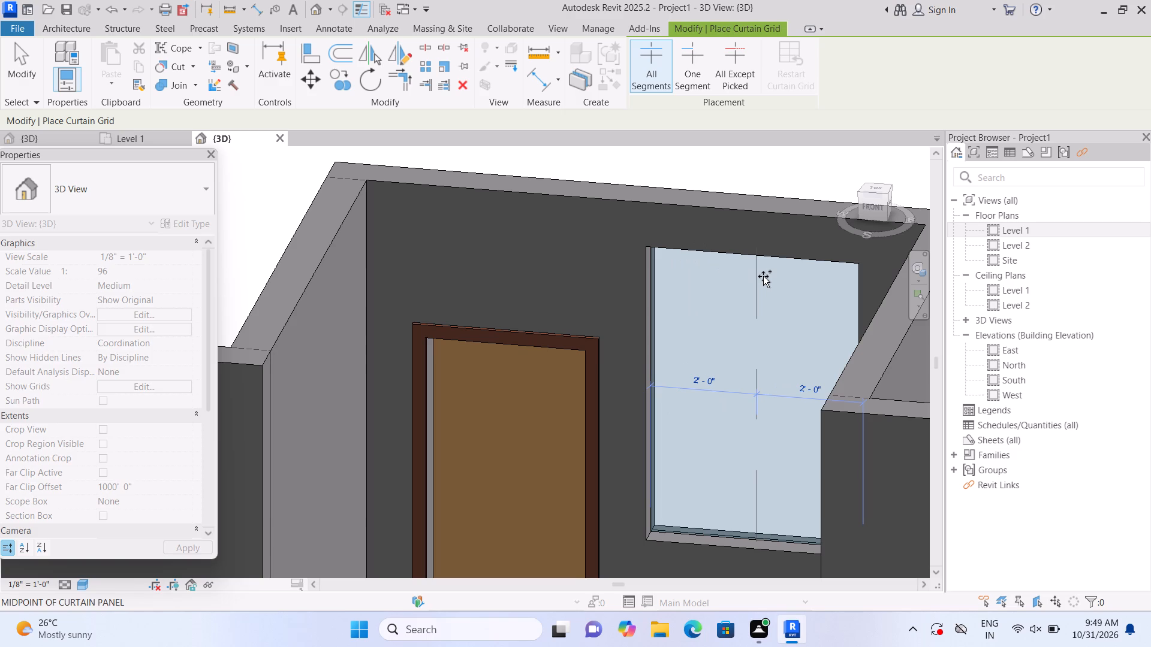
pyautogui.click(763, 276)
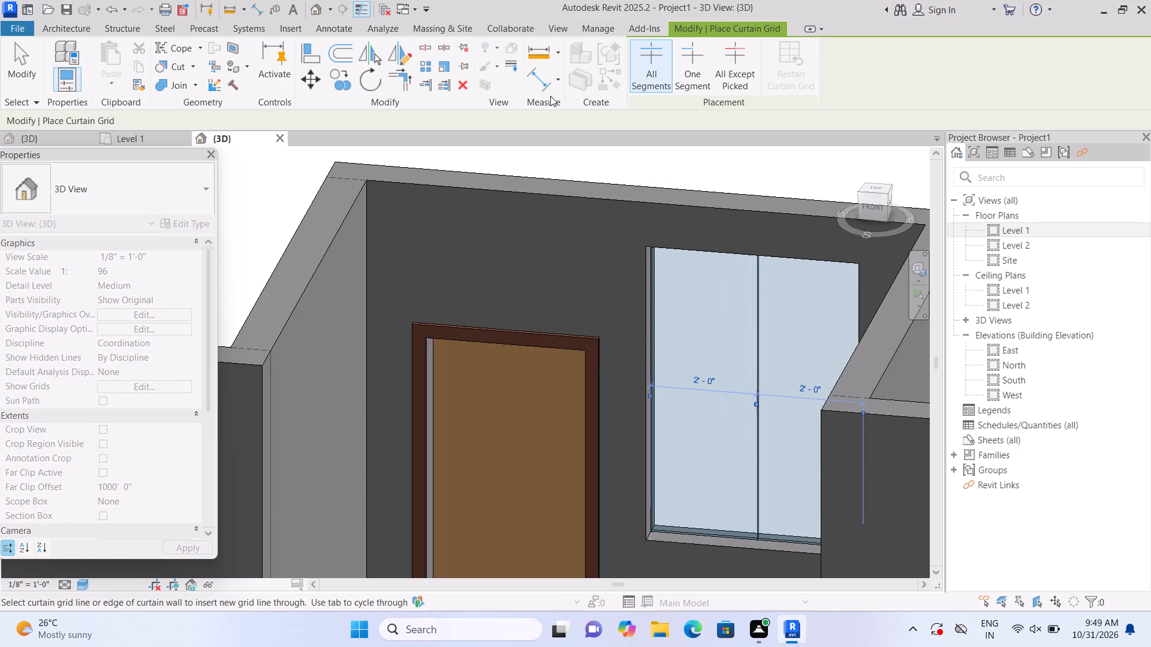
pyautogui.press('Escape')
# Place 2.5" x 5" rectangular mullions on the entrance window's central grid line and all four border edges.
pyautogui.click(85, 29)
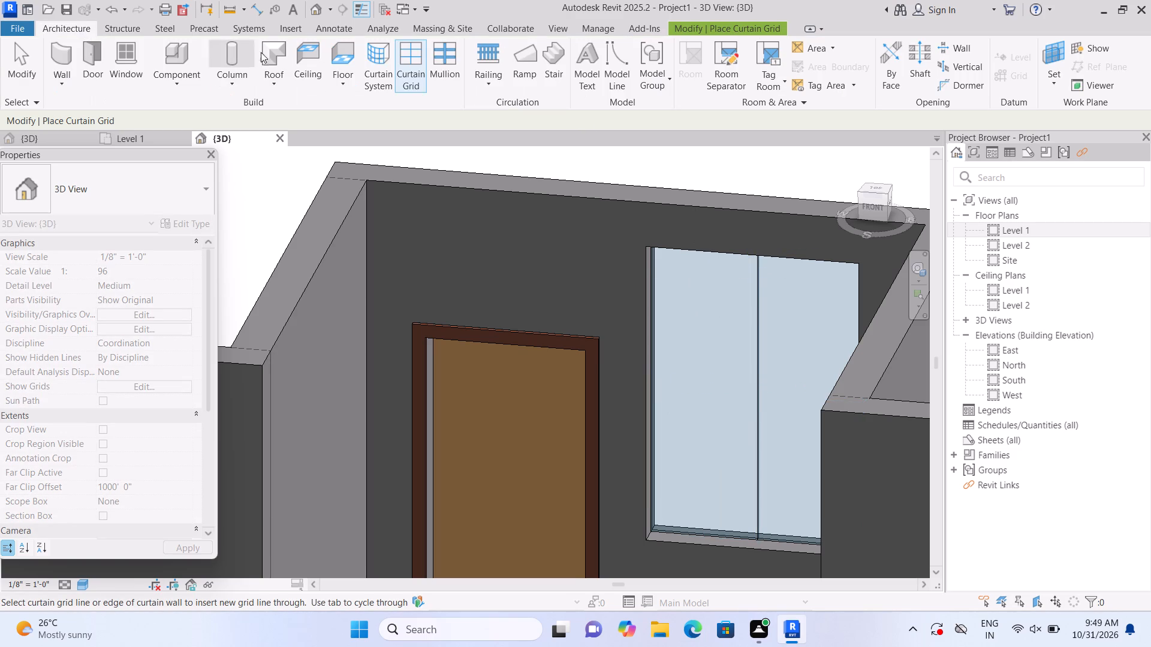
pyautogui.click(457, 61)
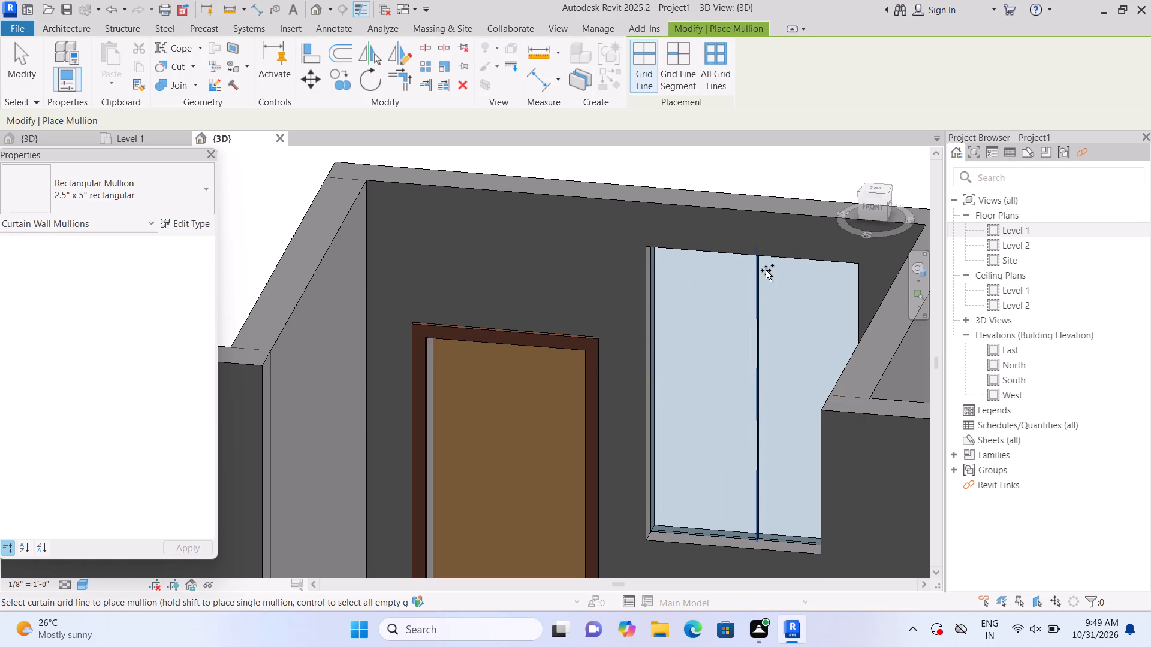
pyautogui.click(768, 279)
pyautogui.click(725, 254)
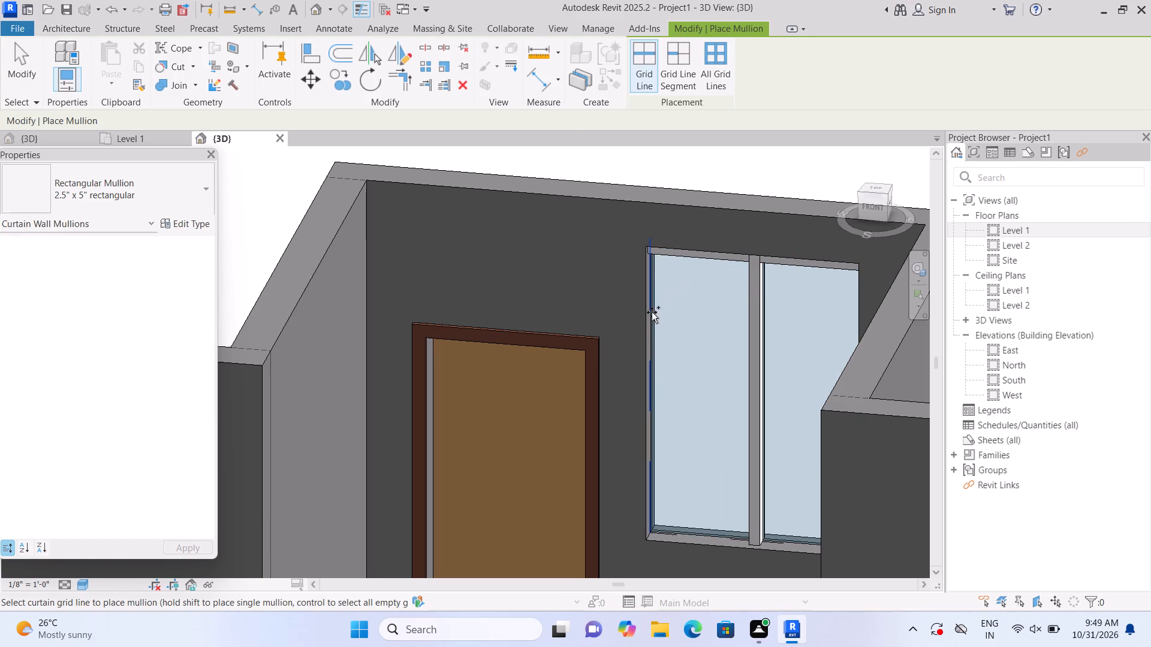
pyautogui.click(649, 316)
pyautogui.click(709, 532)
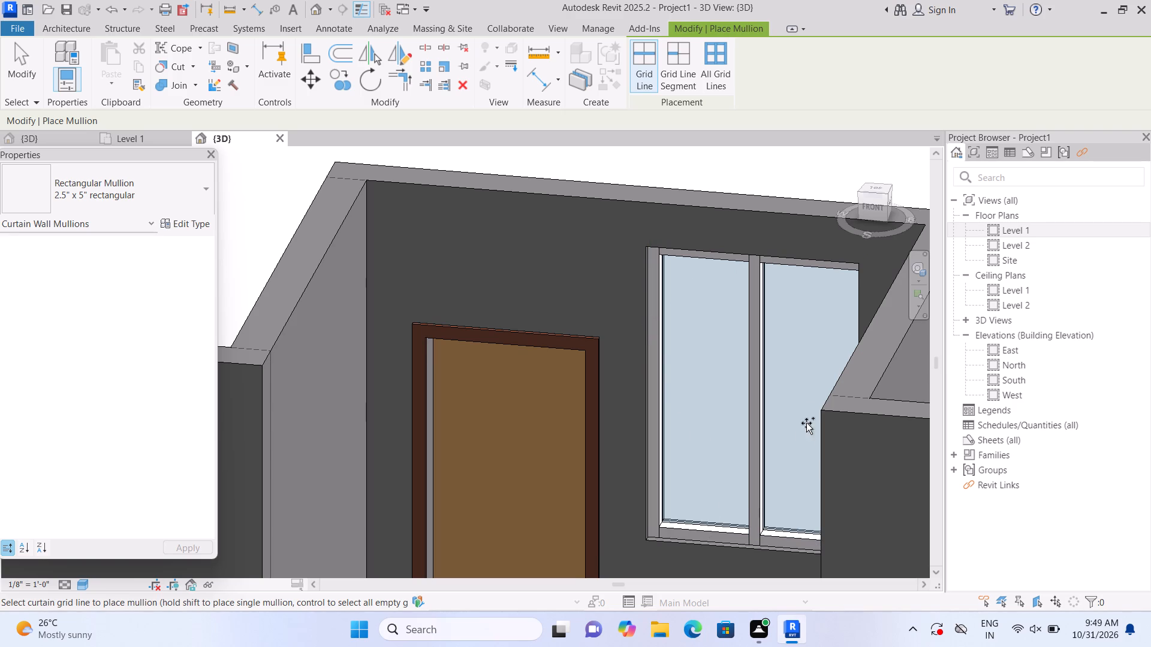
pyautogui.click(848, 318)
pyautogui.scroll(-2, 842, 329)
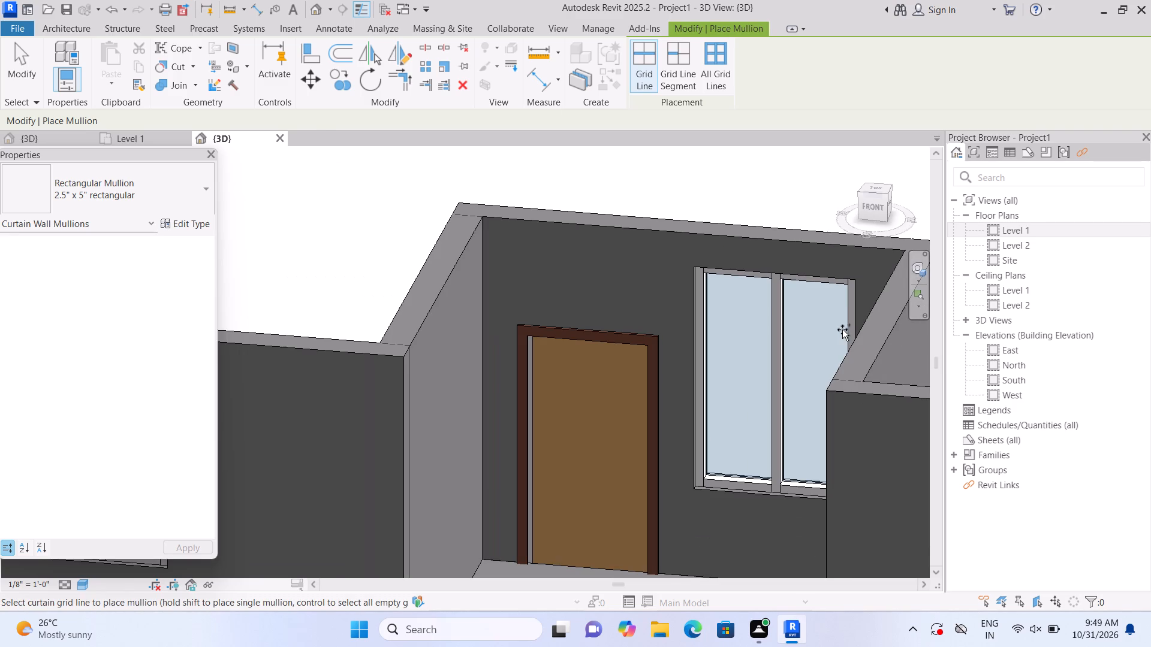
pyautogui.press('Escape')
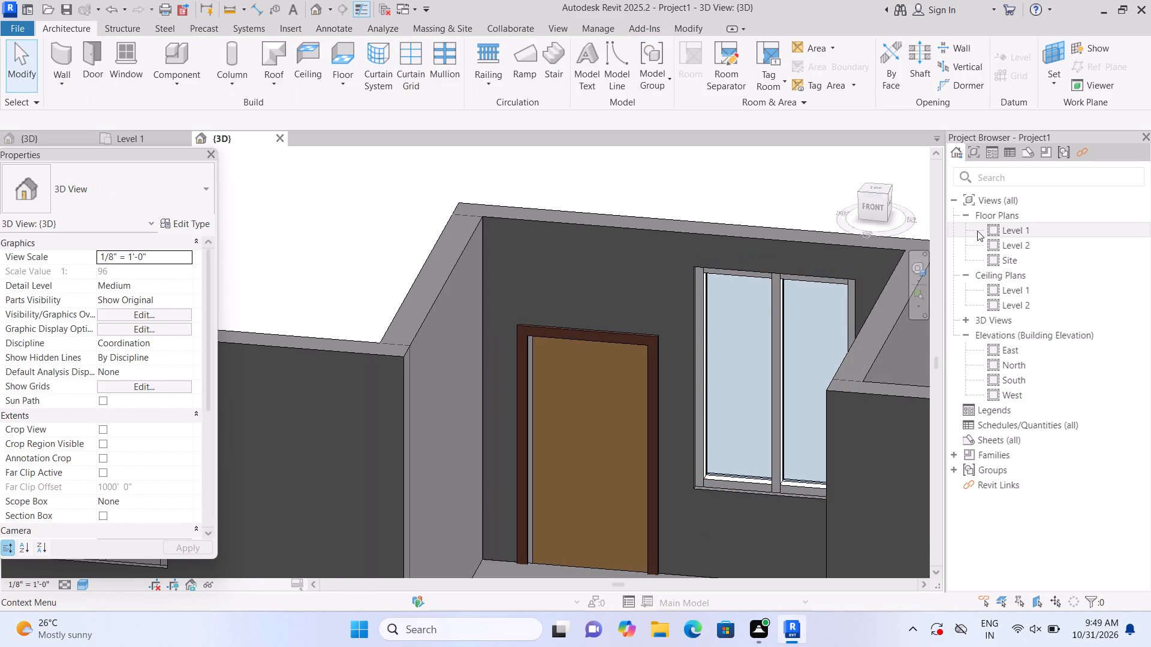
# Examine the Level 1 floor plan, and the house's front side with both windows and the entrance slab in 3D.
pyautogui.doubleClick(996, 226)
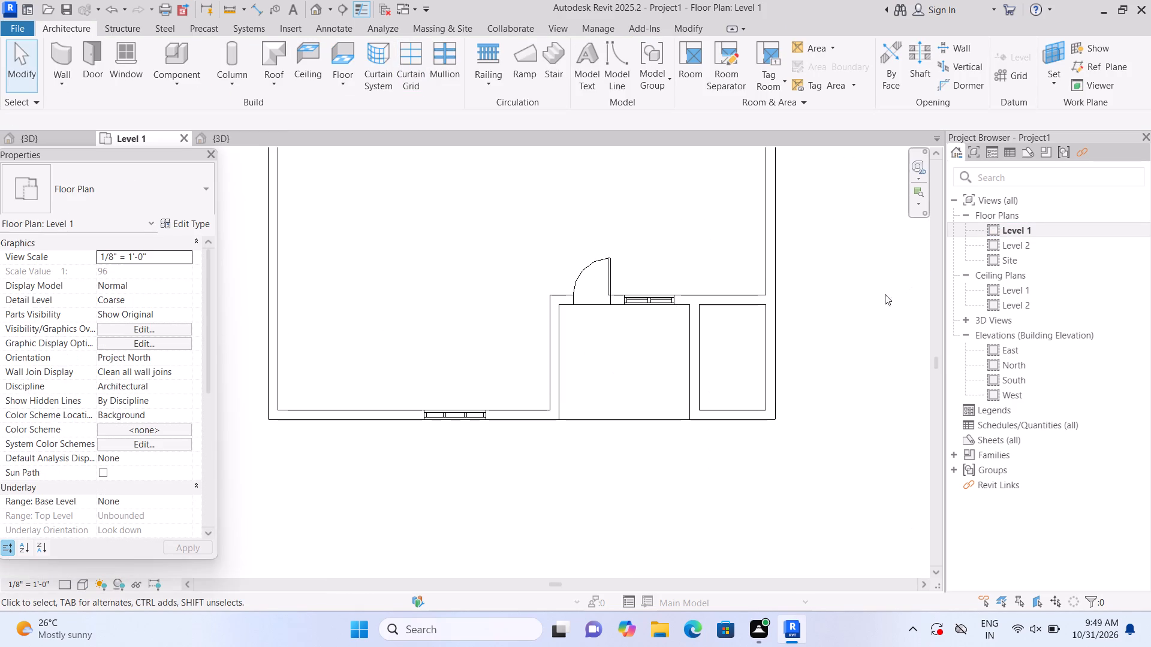
pyautogui.scroll(-4, 872, 299)
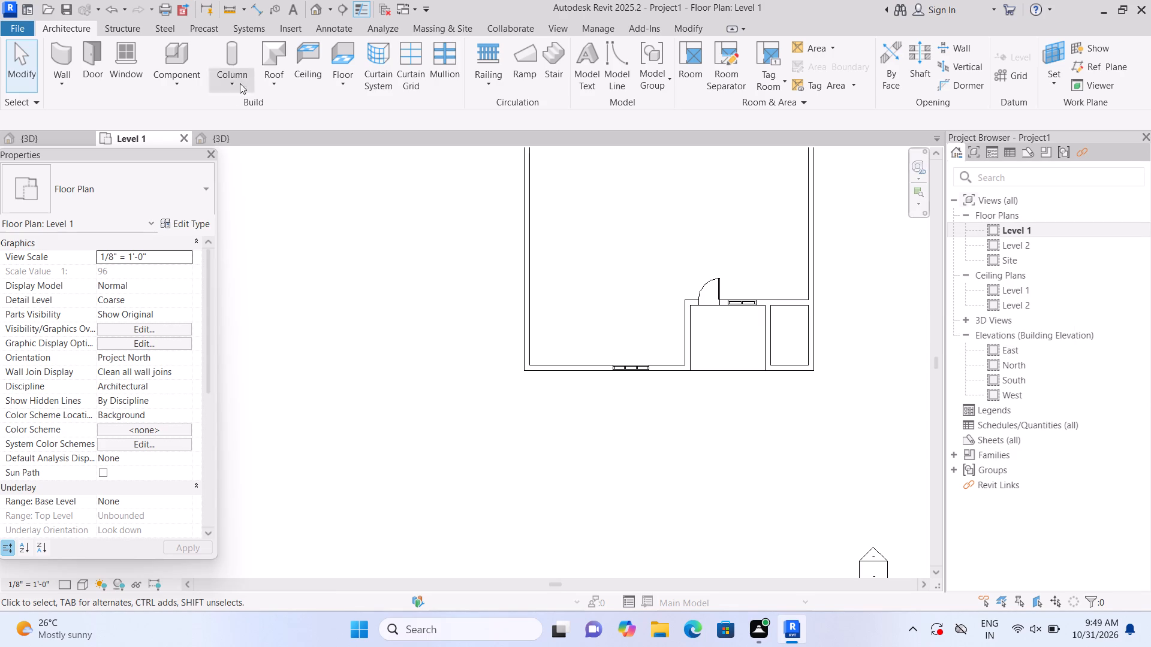
pyautogui.click(316, 6)
pyautogui.scroll(-3, 365, 405)
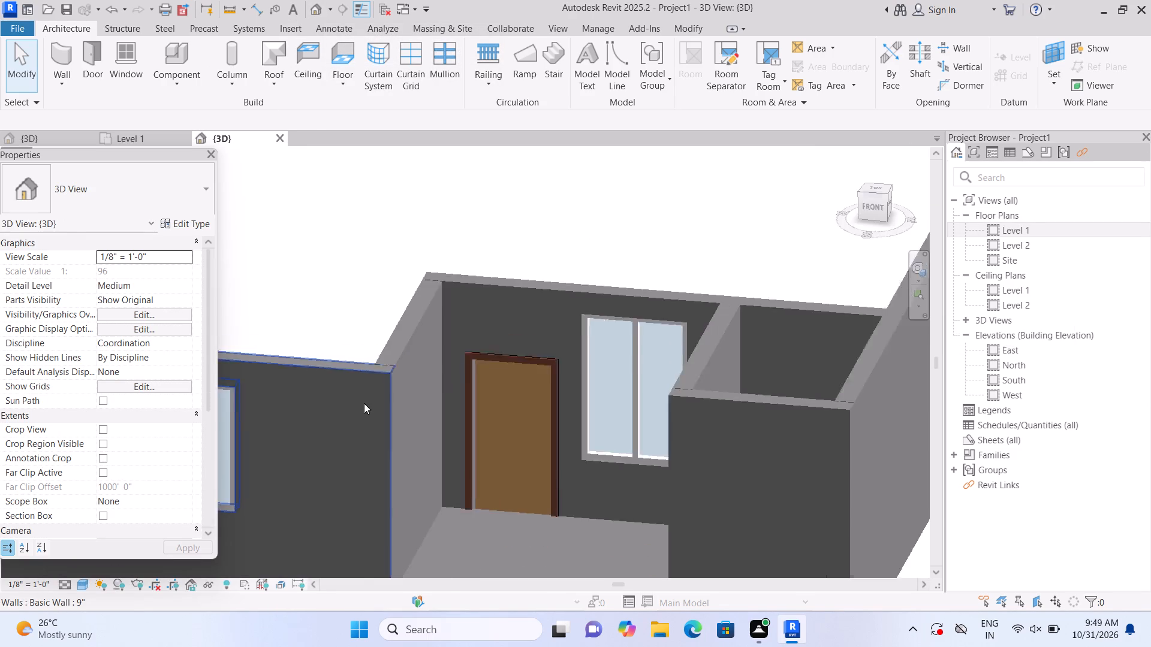
pyautogui.scroll(-6, 364, 403)
pyautogui.keyDown('shift'); pyautogui.moveTo(278, 554); pyautogui.dragTo(290, 568, button='middle'); pyautogui.keyUp('shift')
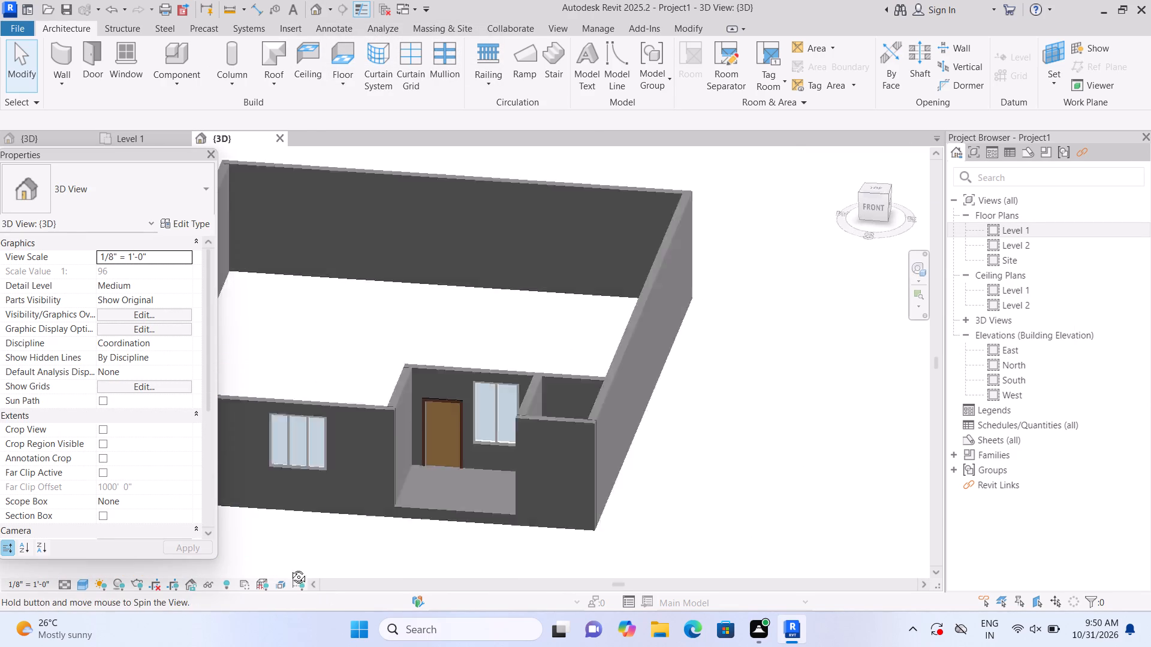
pyautogui.keyDown('shift'); pyautogui.moveTo(290, 568); pyautogui.dragTo(377, 588, button='middle'); pyautogui.keyUp('shift')
pyautogui.keyDown('shift'); pyautogui.middleClick(382, 588); pyautogui.keyUp('shift')
pyautogui.moveTo(463, 497); pyautogui.dragTo(330, 297, button='middle')
pyautogui.scroll(1, 329, 296)
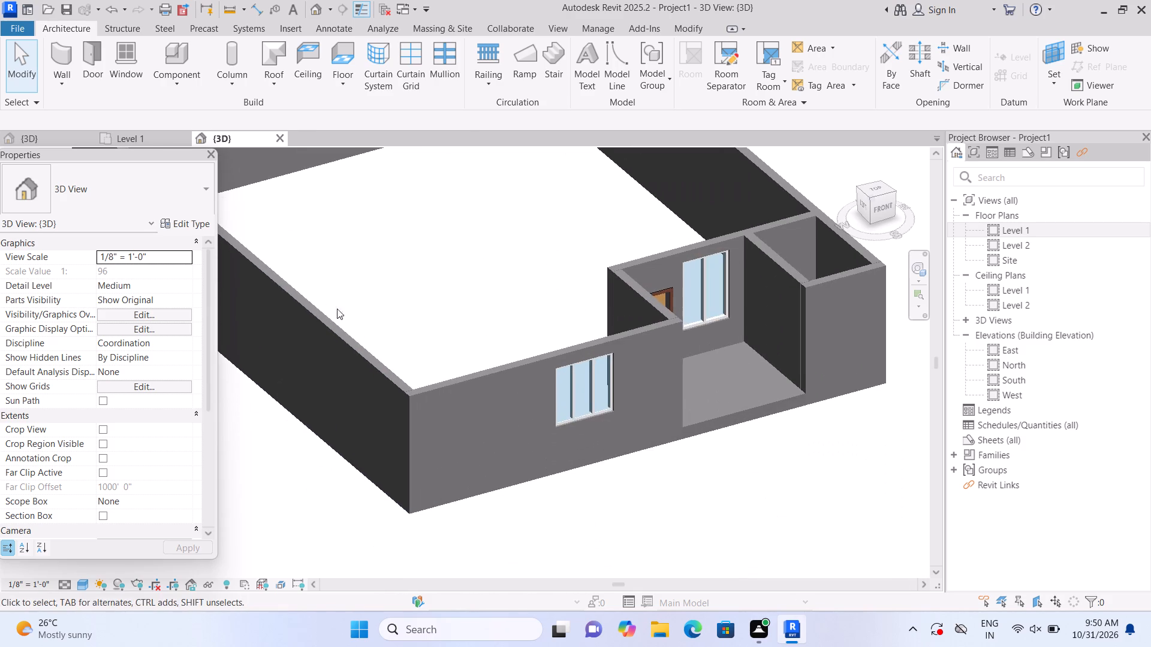
pyautogui.scroll(-2, 731, 458)
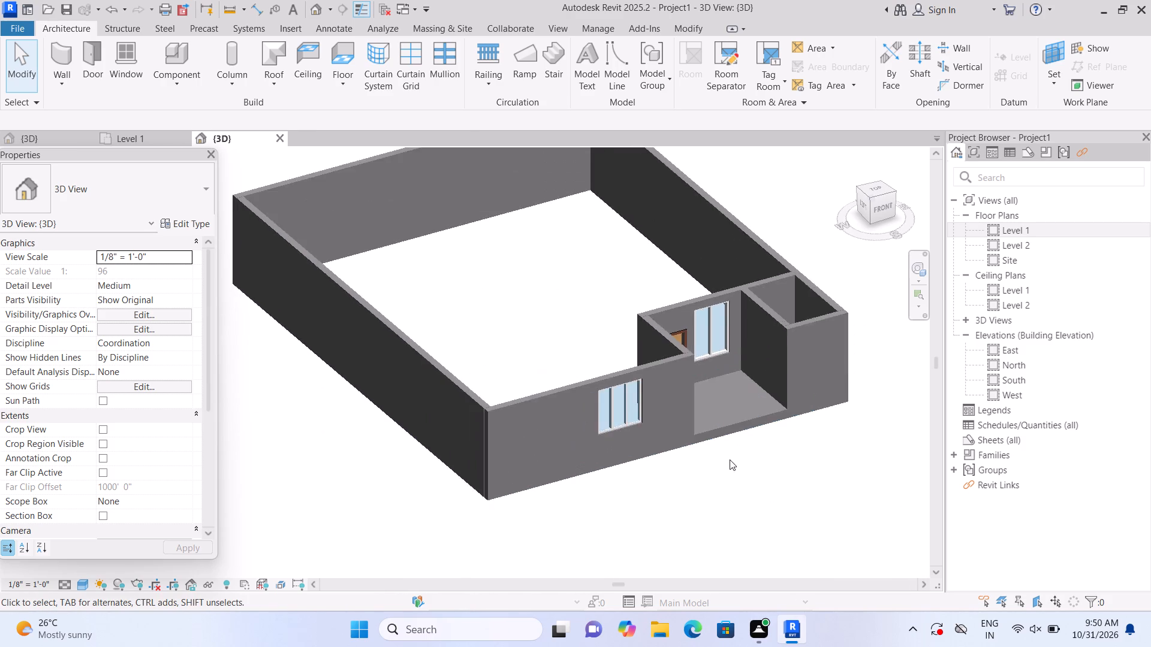
pyautogui.scroll(-2, 730, 459)
pyautogui.moveTo(734, 468); pyautogui.dragTo(559, 391, button='middle')
pyautogui.scroll(2, 550, 367)
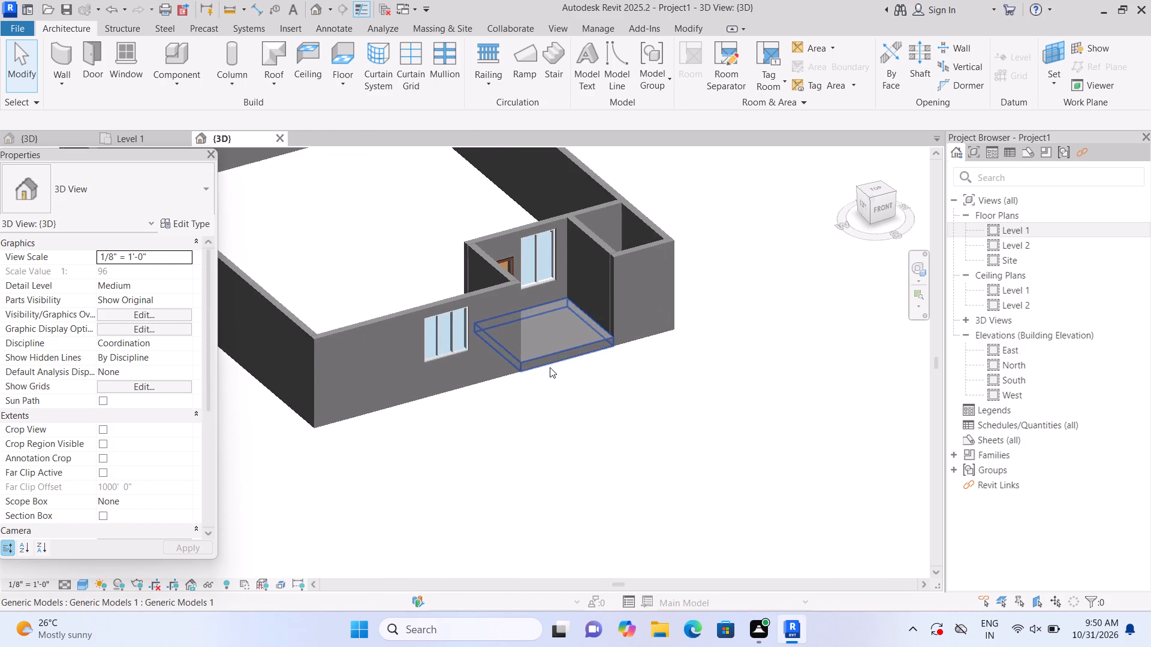
pyautogui.scroll(2, 550, 367)
pyautogui.moveTo(564, 388); pyautogui.dragTo(632, 449, button='middle')
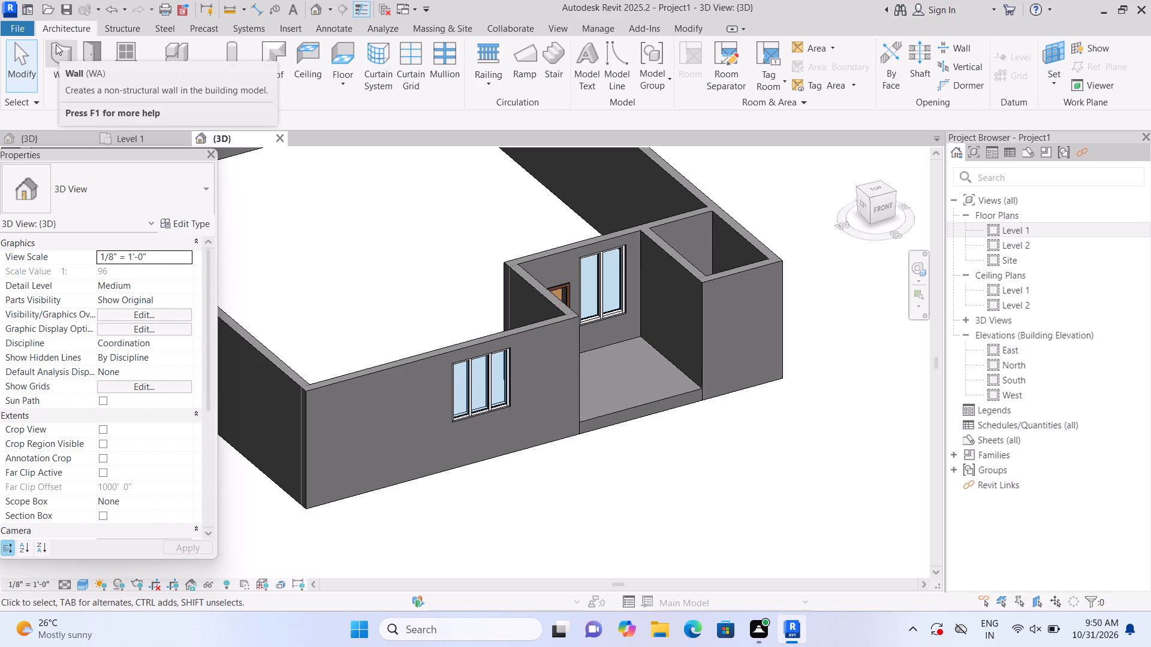
# Start an in-place model in the Generic Models category, keeping the default name.
pyautogui.click(175, 83)
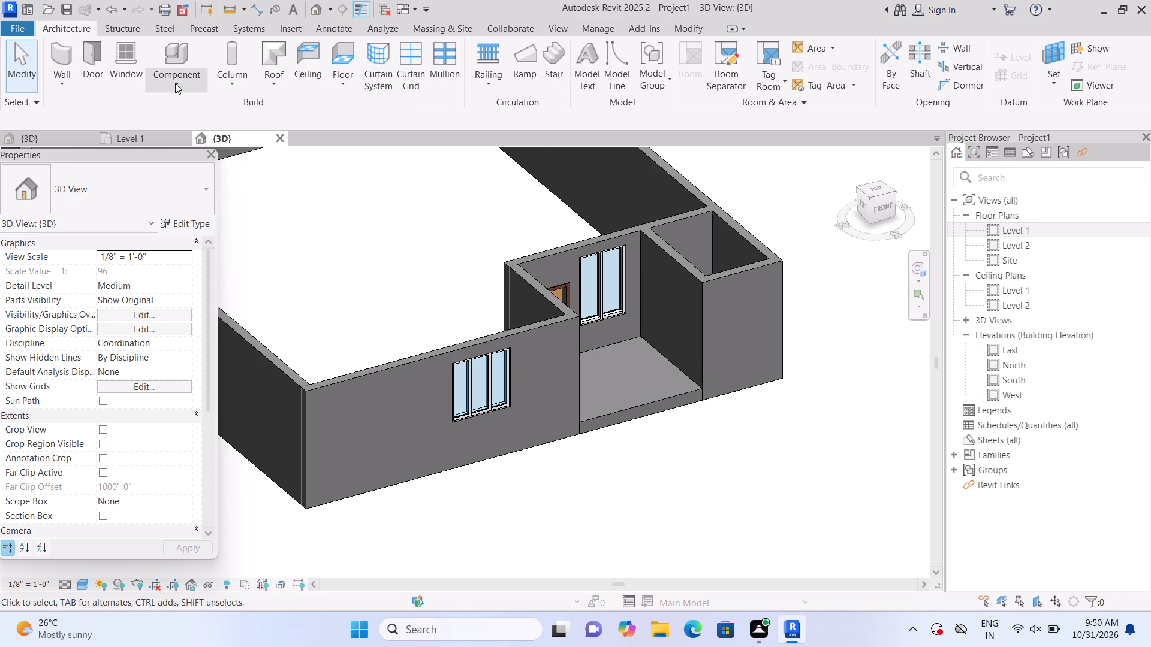
pyautogui.click(193, 131)
pyautogui.scroll(-2, 540, 226)
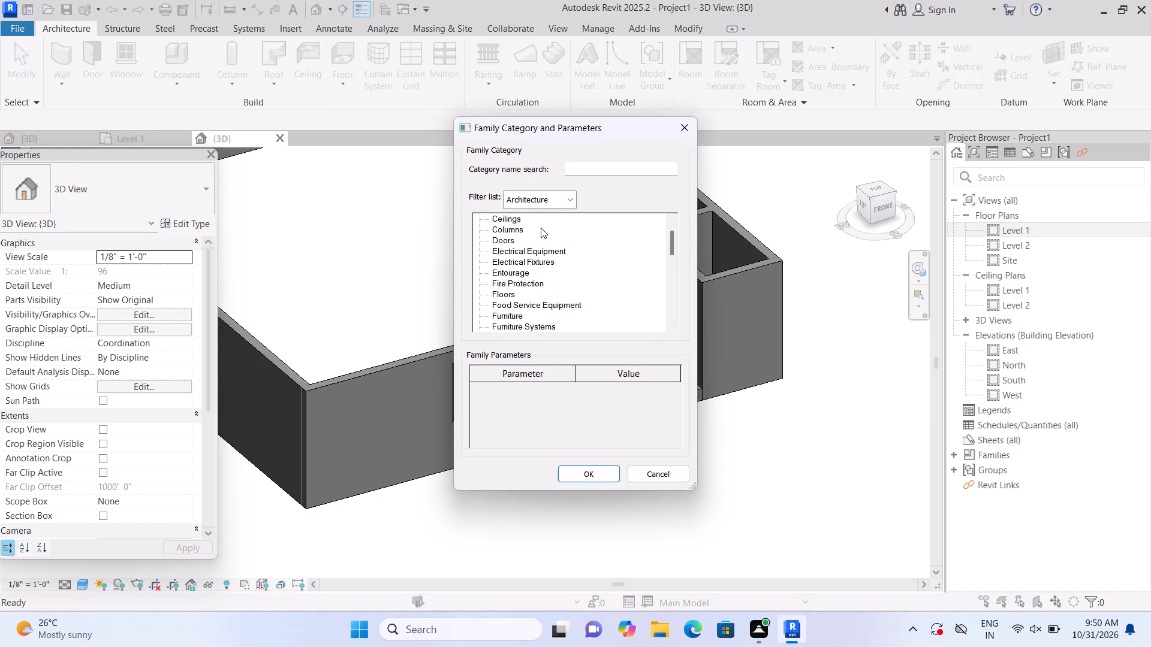
pyautogui.scroll(-4, 541, 228)
pyautogui.click(538, 292)
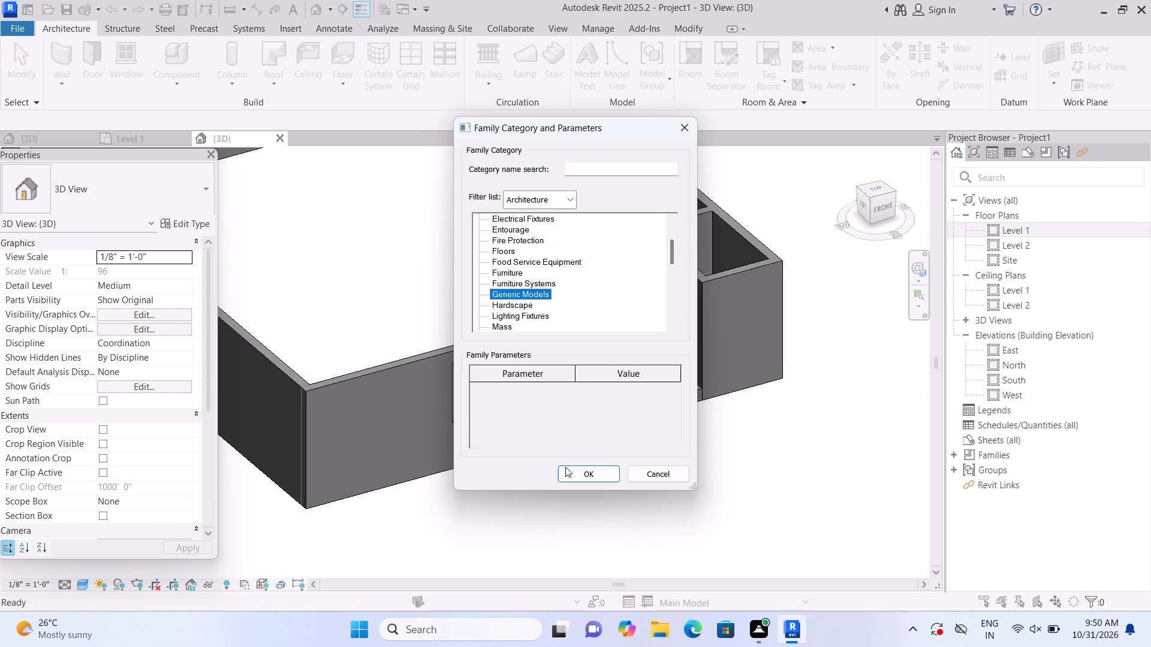
pyautogui.click(569, 476)
pyautogui.click(605, 343)
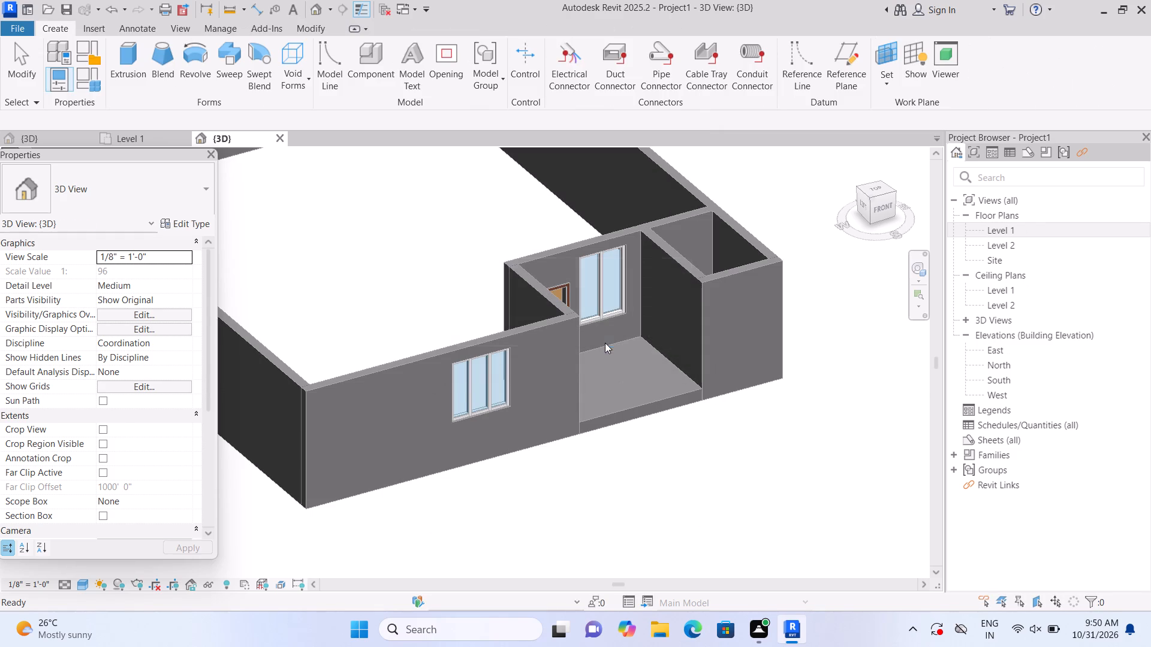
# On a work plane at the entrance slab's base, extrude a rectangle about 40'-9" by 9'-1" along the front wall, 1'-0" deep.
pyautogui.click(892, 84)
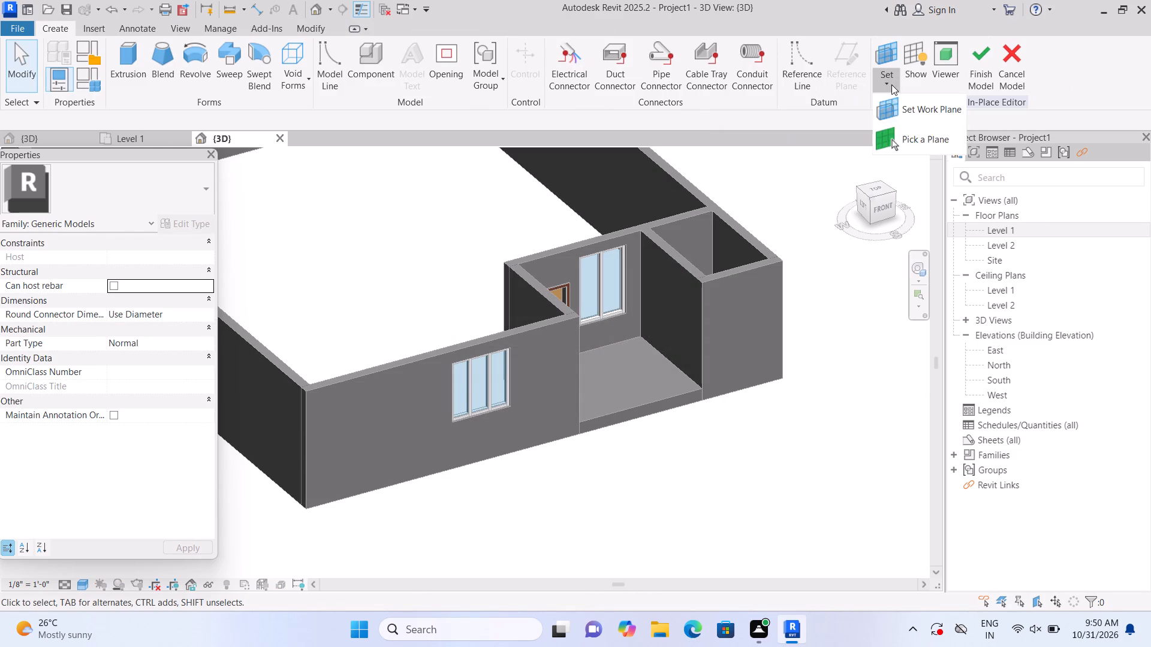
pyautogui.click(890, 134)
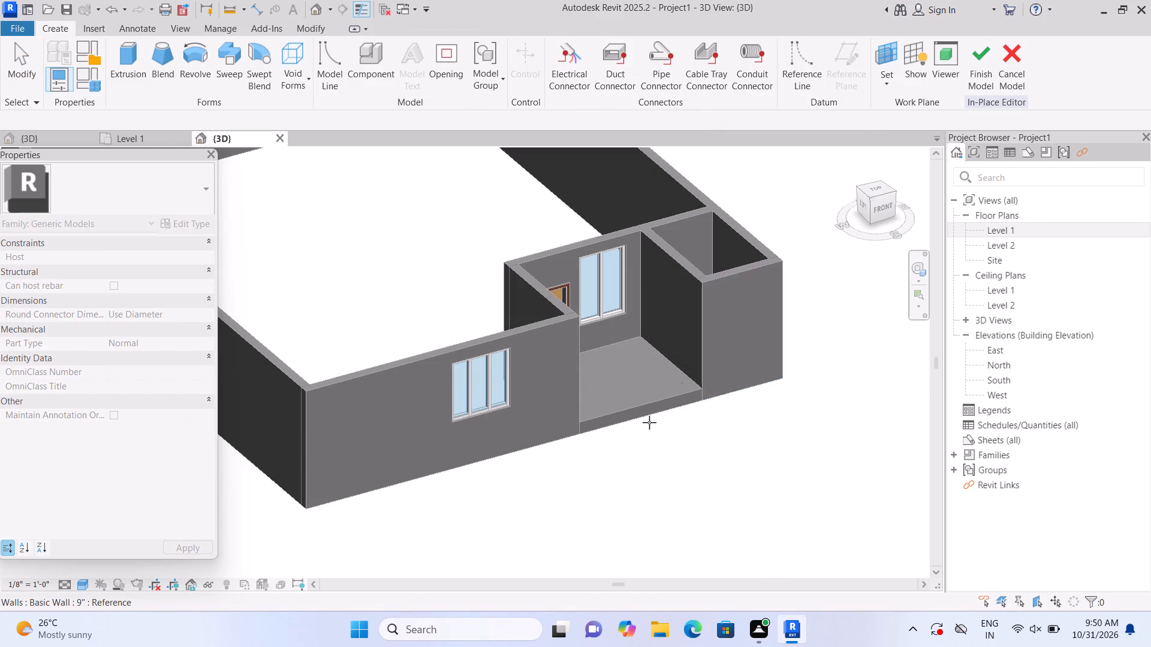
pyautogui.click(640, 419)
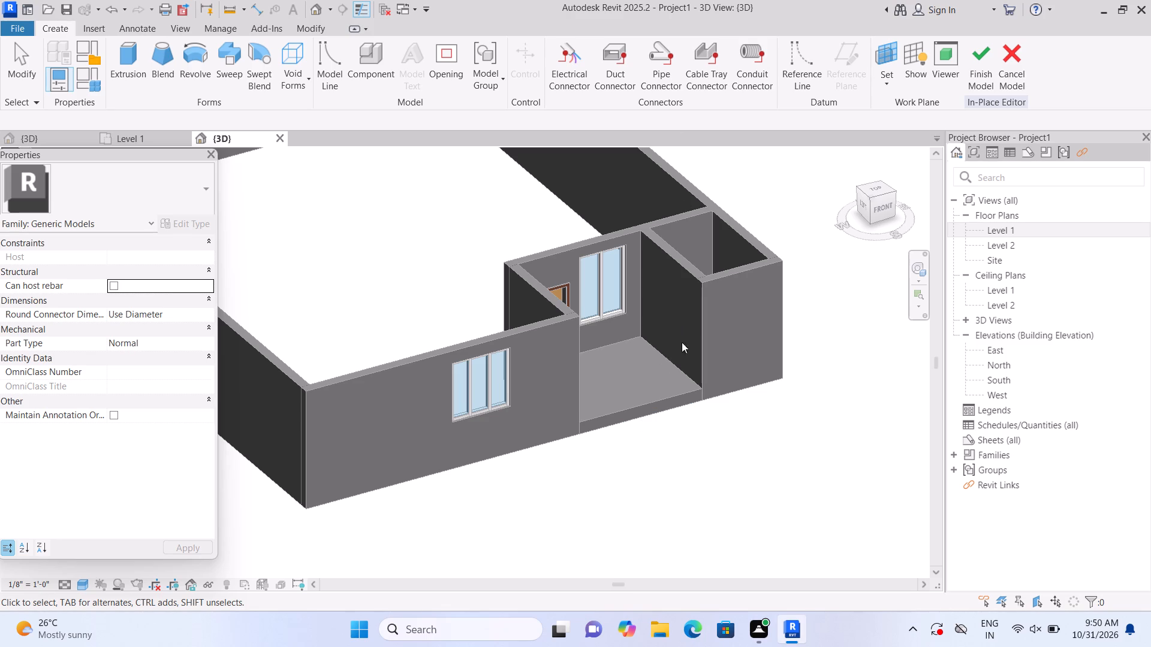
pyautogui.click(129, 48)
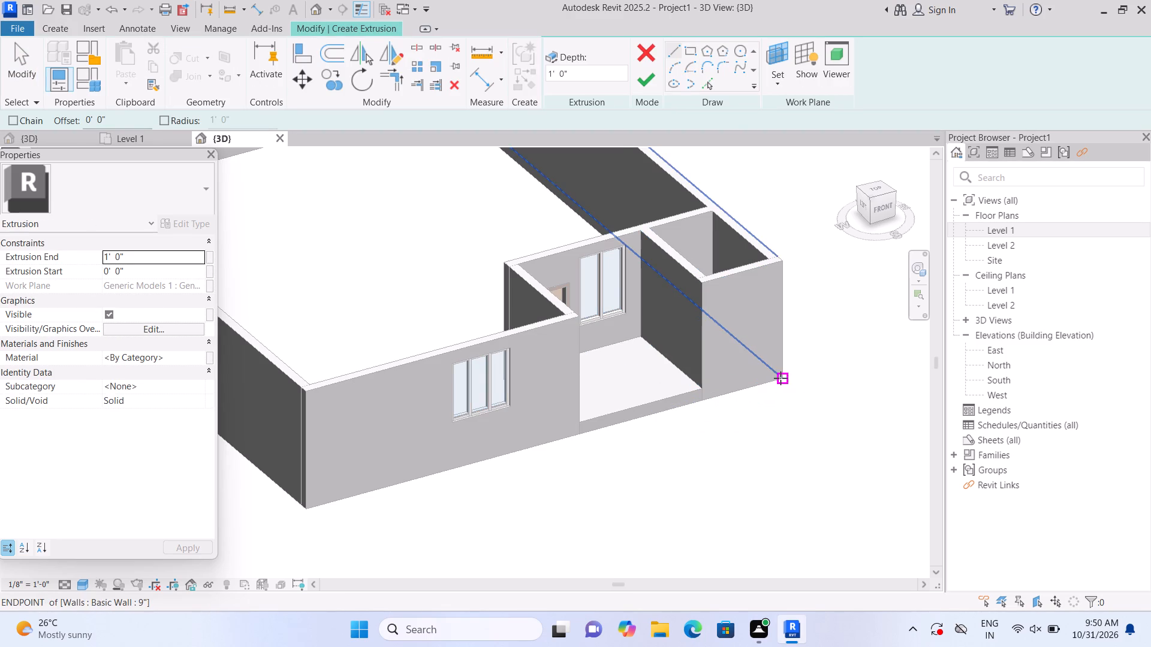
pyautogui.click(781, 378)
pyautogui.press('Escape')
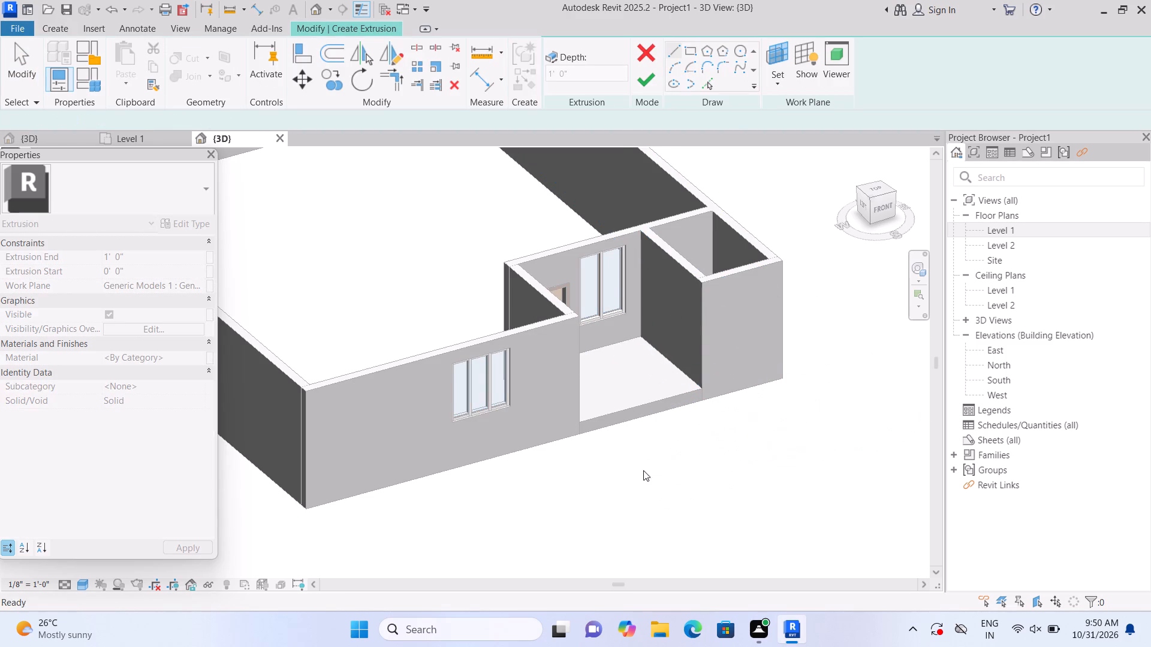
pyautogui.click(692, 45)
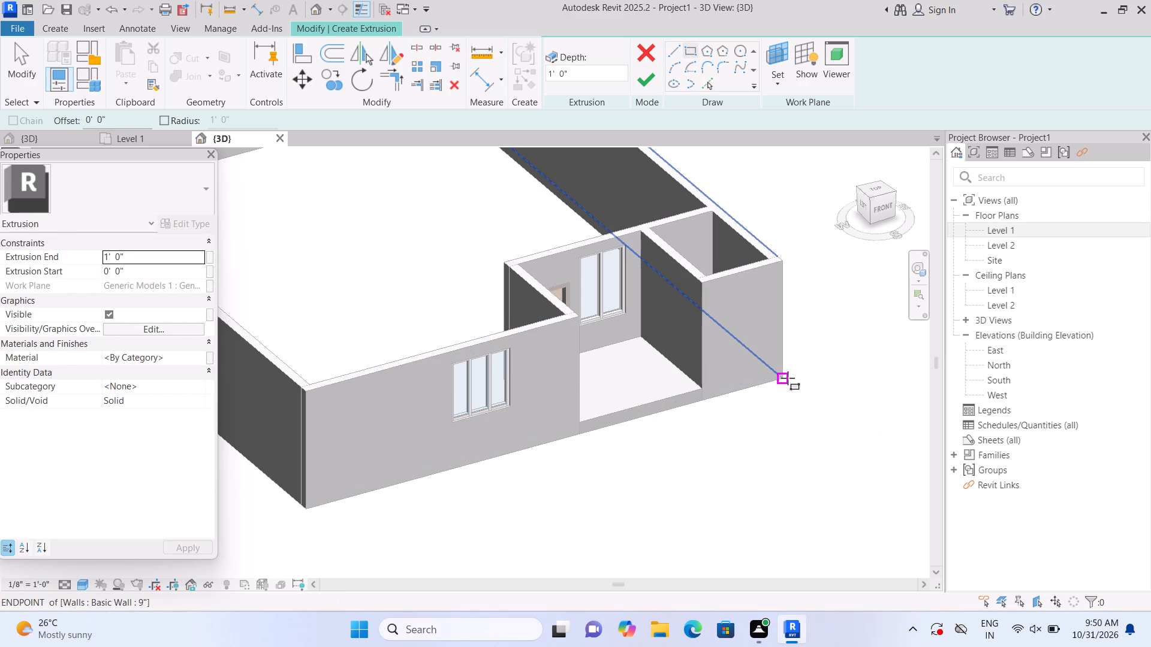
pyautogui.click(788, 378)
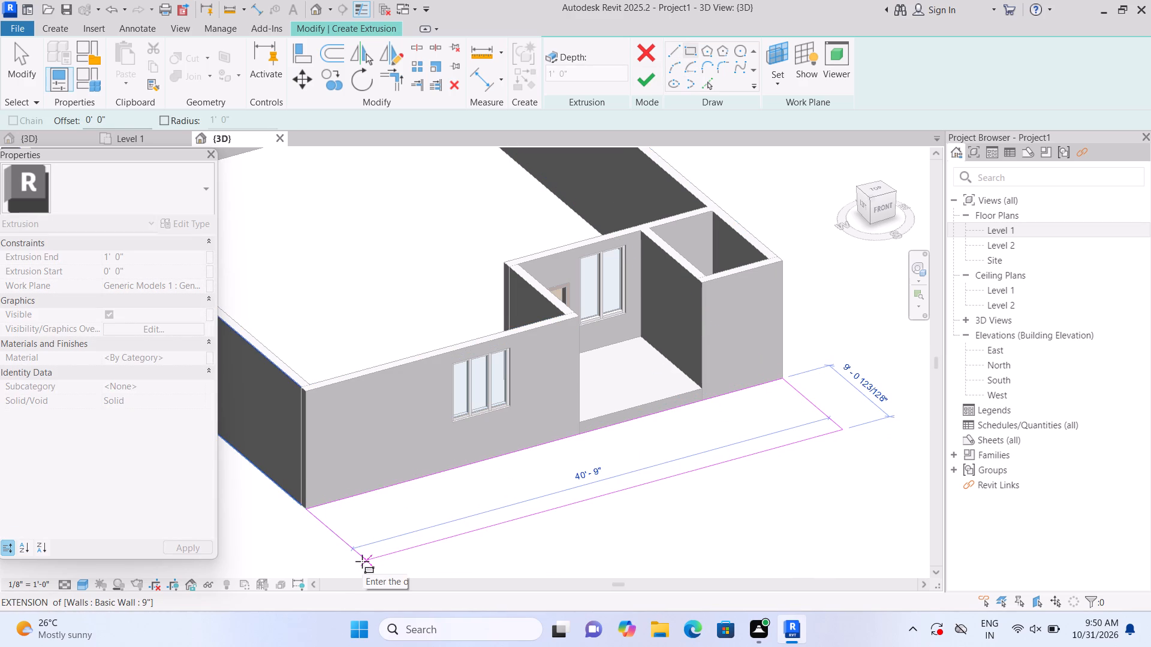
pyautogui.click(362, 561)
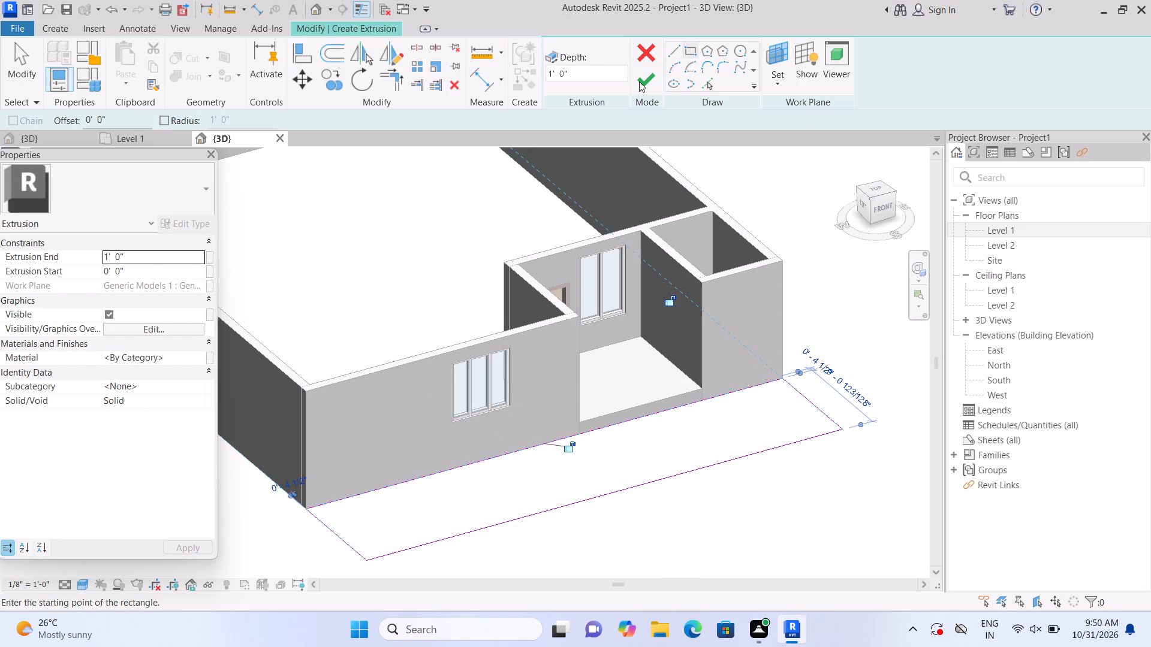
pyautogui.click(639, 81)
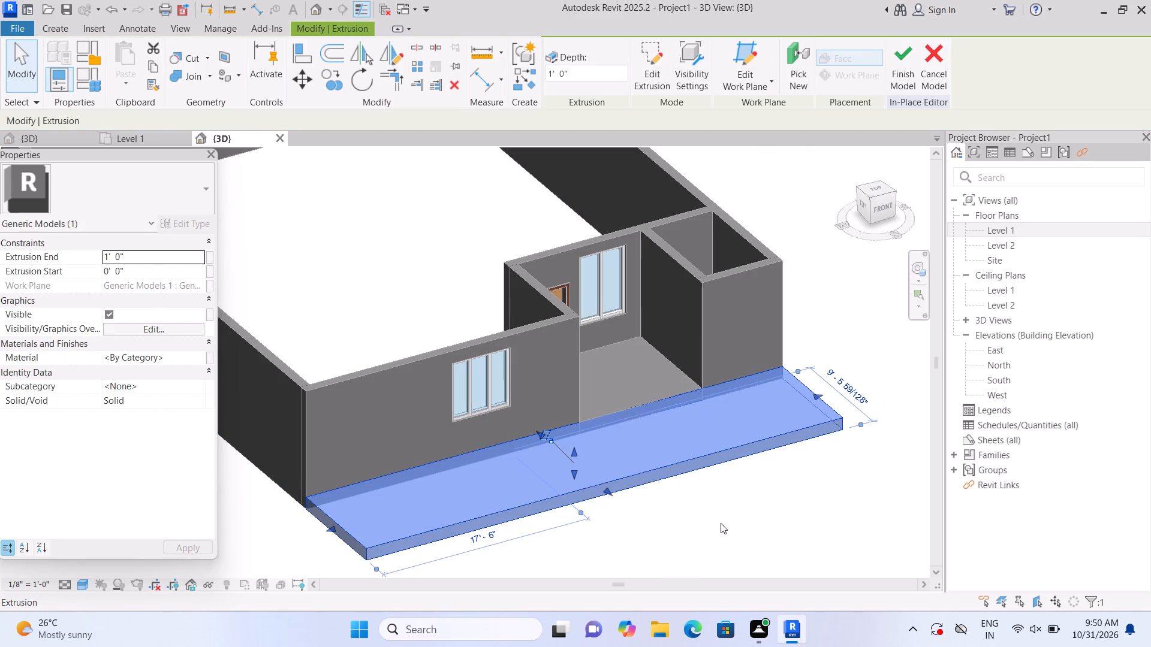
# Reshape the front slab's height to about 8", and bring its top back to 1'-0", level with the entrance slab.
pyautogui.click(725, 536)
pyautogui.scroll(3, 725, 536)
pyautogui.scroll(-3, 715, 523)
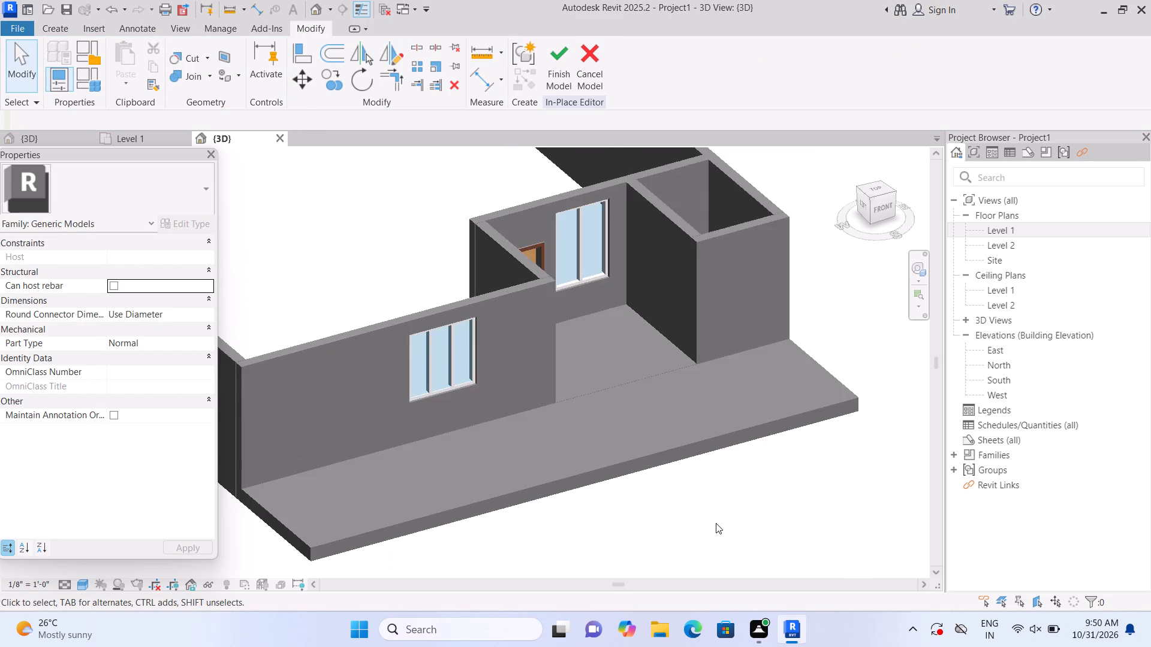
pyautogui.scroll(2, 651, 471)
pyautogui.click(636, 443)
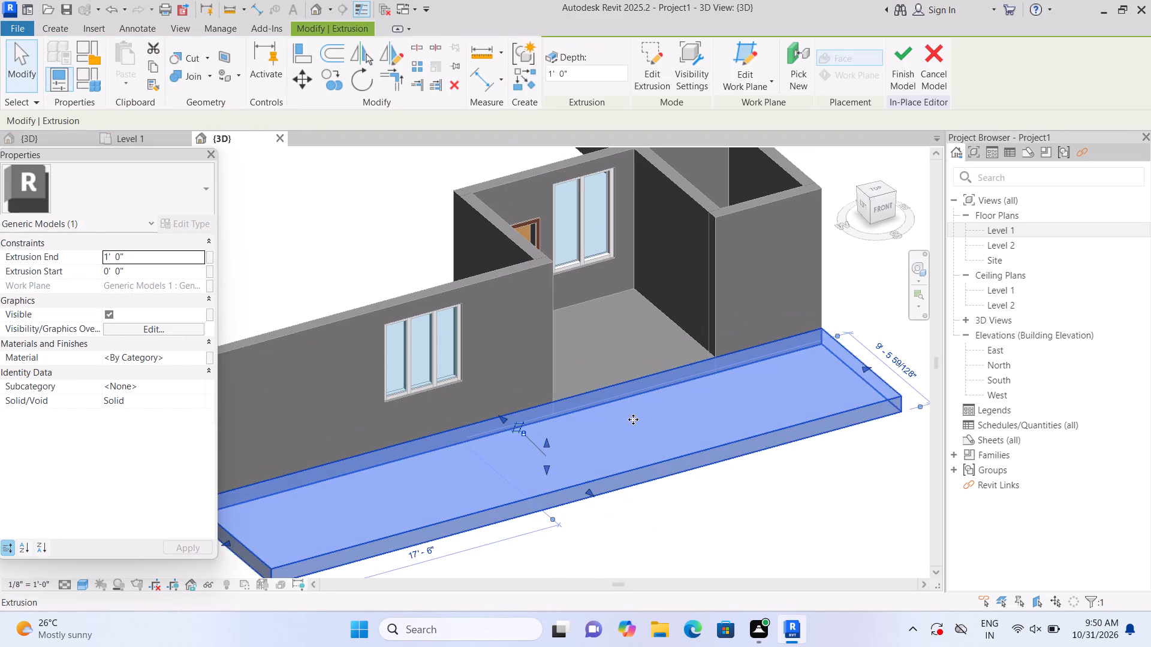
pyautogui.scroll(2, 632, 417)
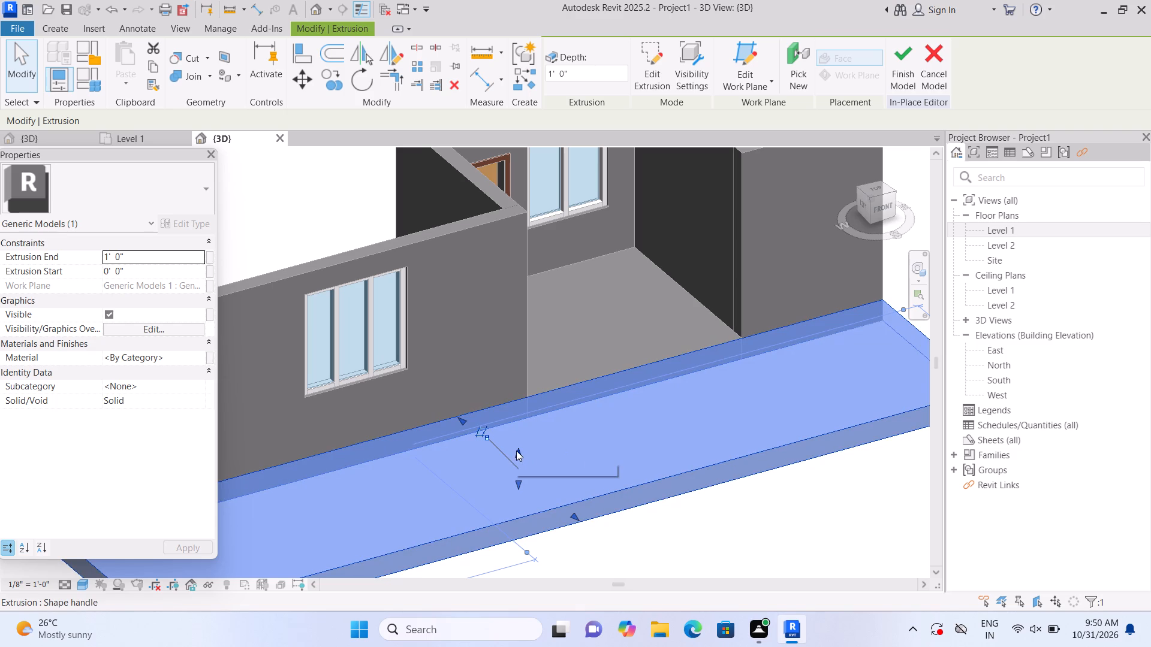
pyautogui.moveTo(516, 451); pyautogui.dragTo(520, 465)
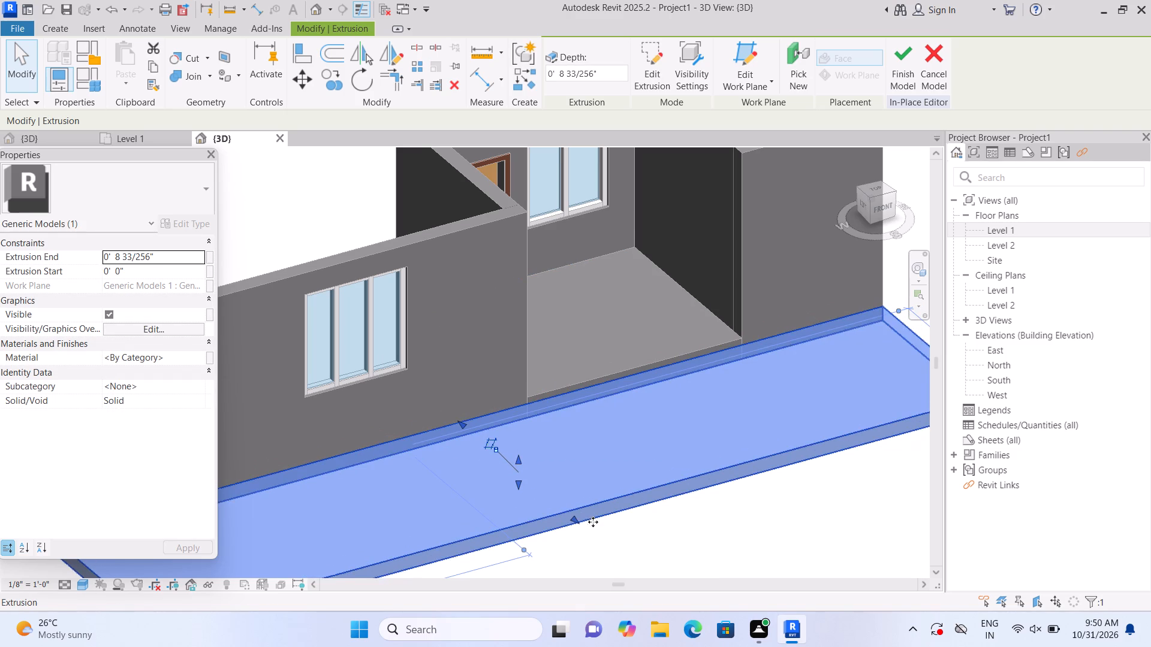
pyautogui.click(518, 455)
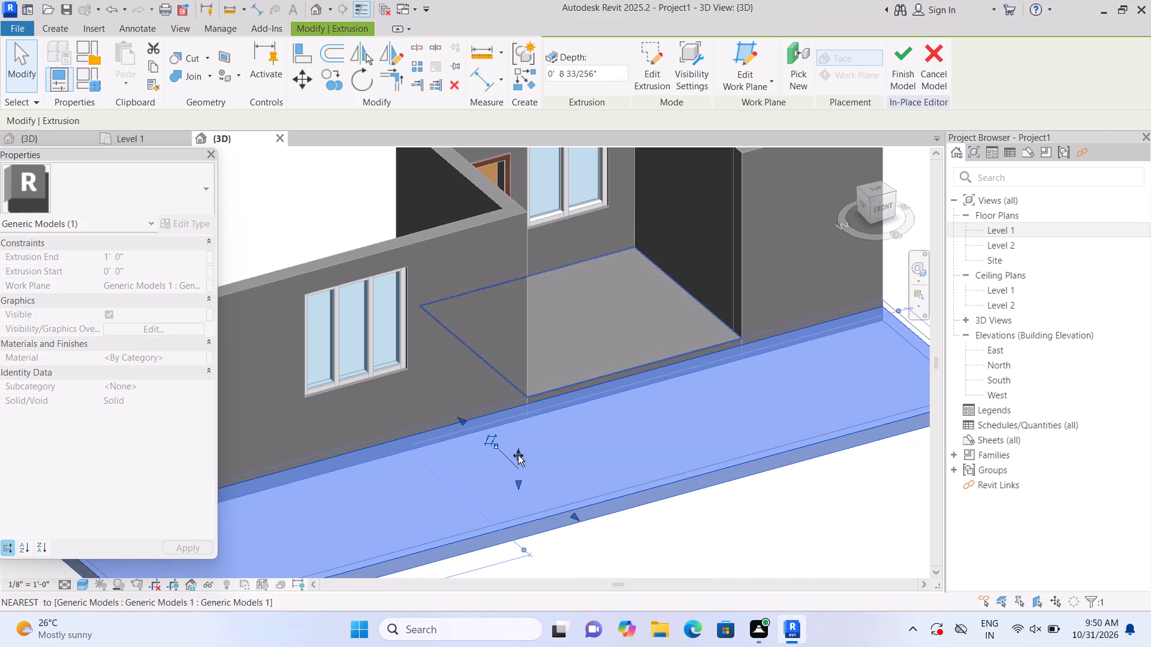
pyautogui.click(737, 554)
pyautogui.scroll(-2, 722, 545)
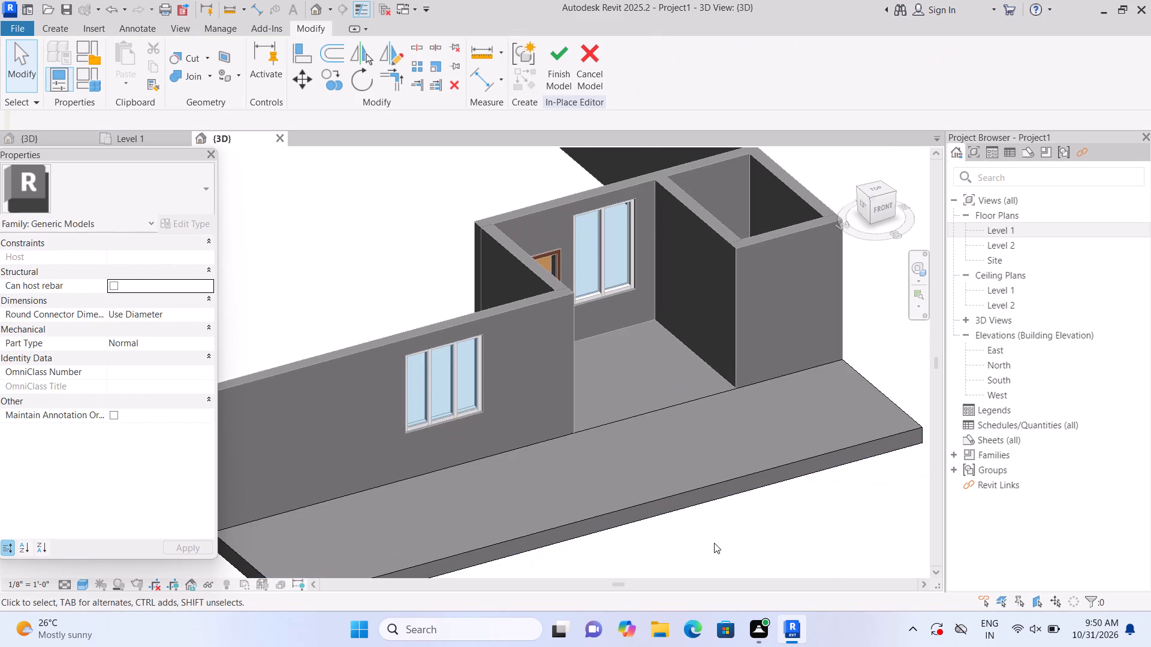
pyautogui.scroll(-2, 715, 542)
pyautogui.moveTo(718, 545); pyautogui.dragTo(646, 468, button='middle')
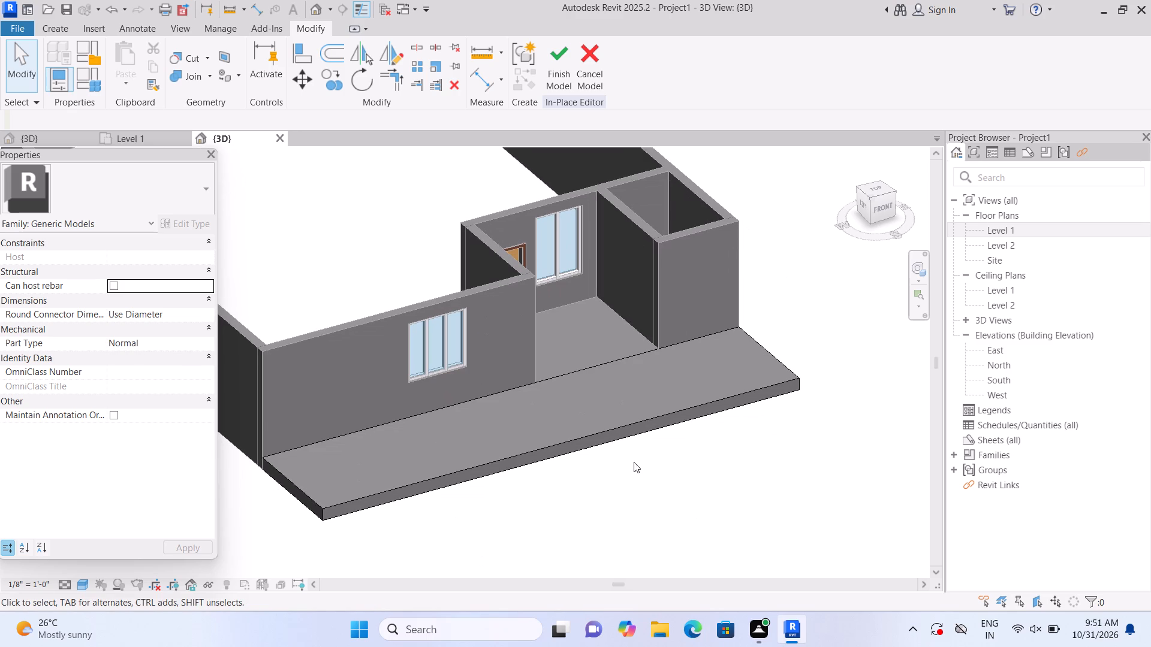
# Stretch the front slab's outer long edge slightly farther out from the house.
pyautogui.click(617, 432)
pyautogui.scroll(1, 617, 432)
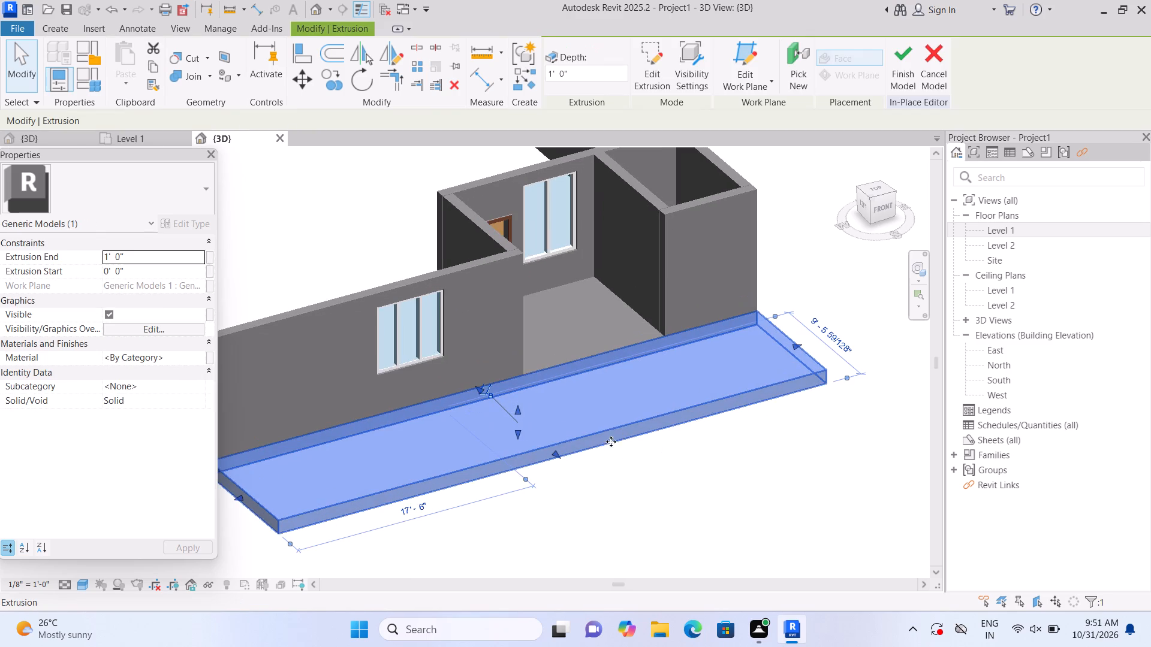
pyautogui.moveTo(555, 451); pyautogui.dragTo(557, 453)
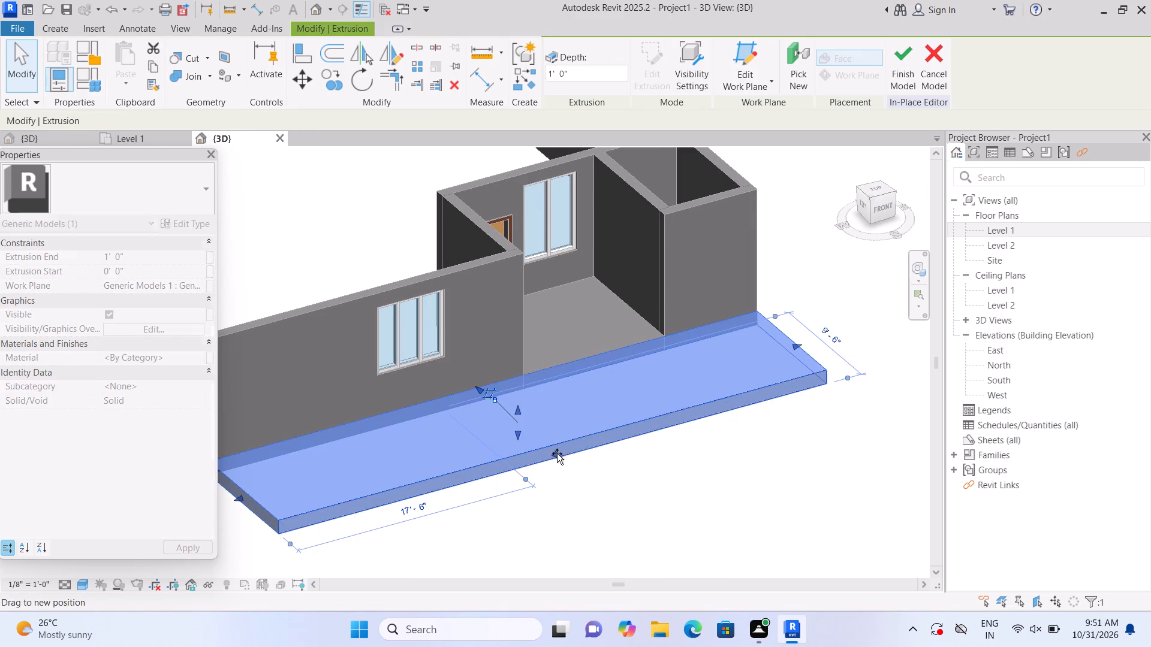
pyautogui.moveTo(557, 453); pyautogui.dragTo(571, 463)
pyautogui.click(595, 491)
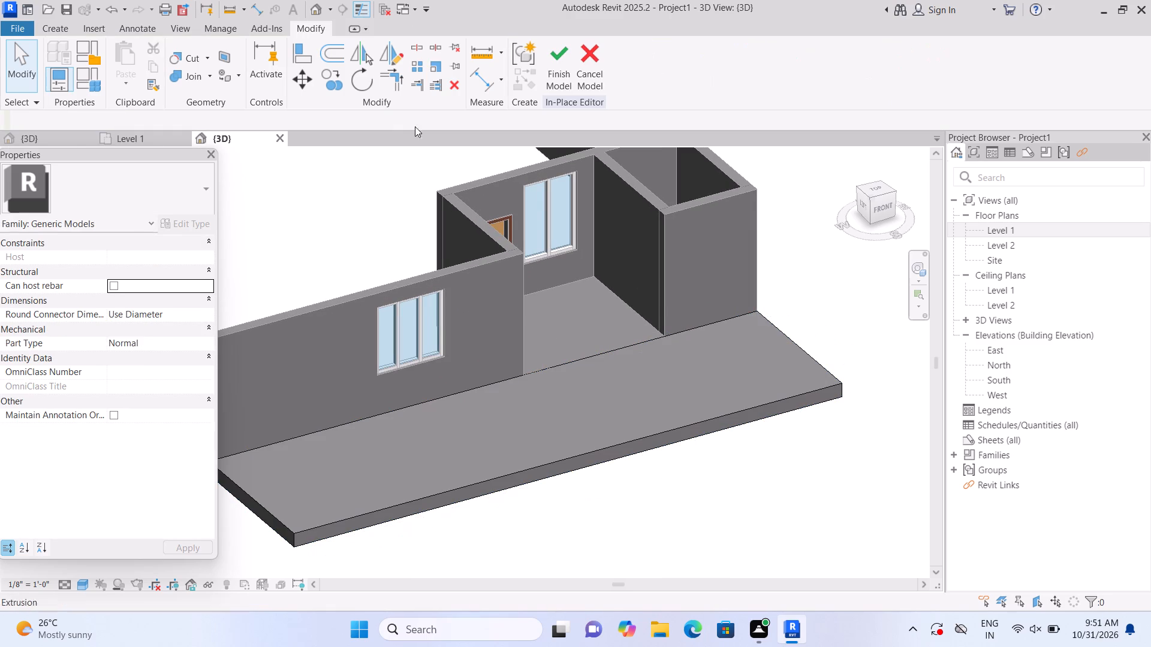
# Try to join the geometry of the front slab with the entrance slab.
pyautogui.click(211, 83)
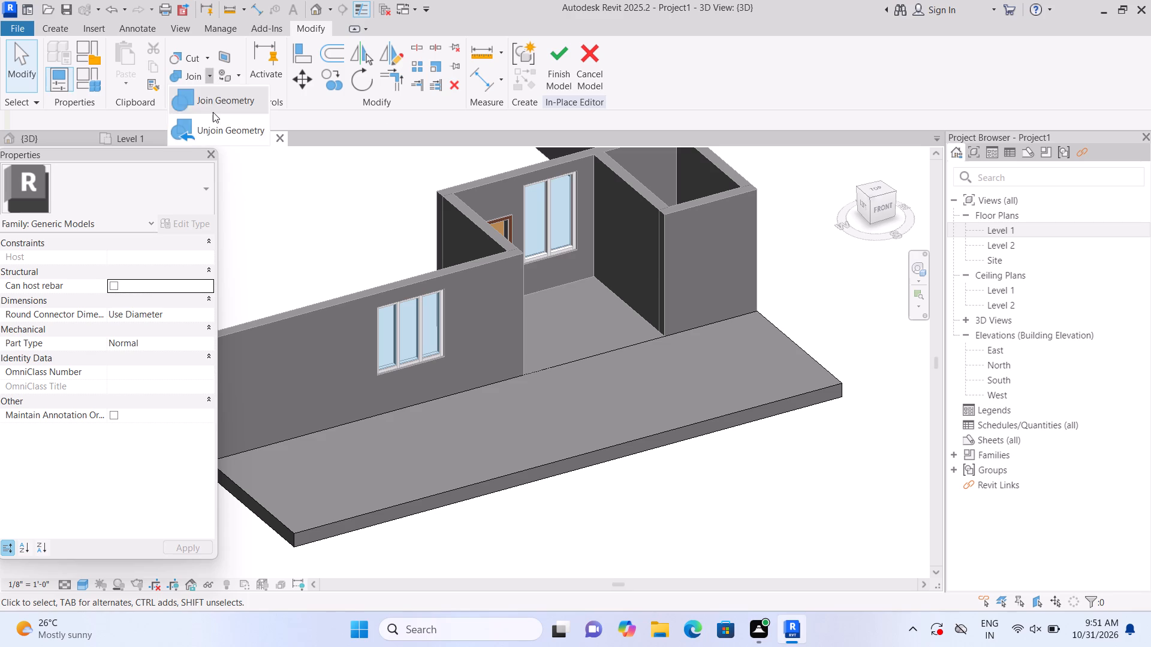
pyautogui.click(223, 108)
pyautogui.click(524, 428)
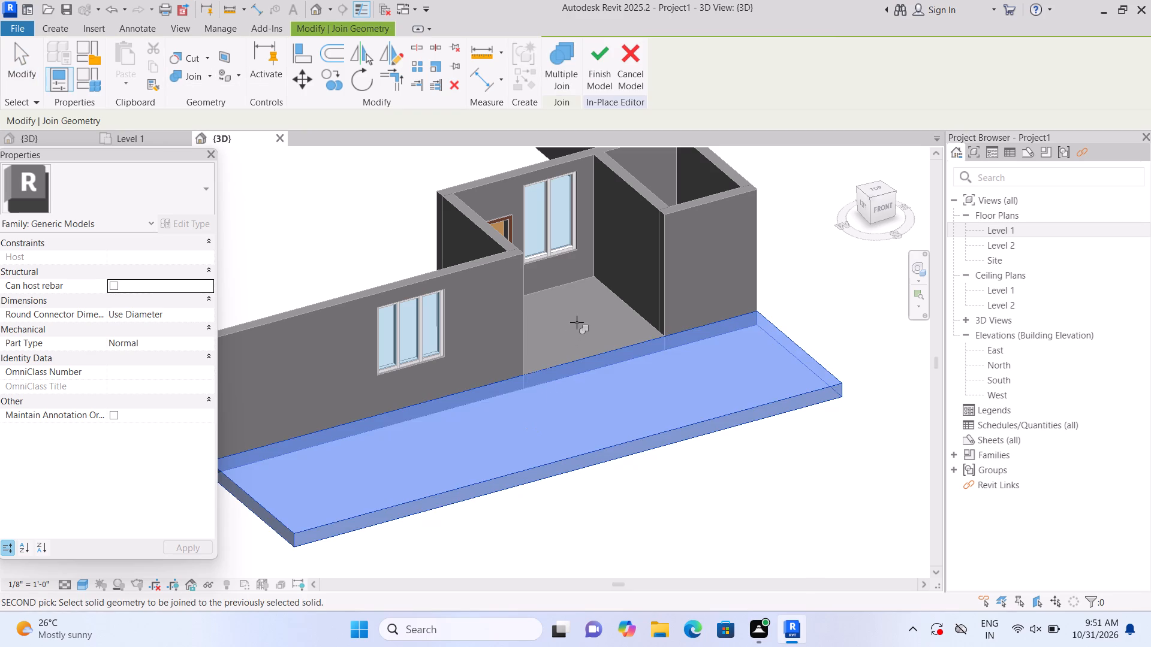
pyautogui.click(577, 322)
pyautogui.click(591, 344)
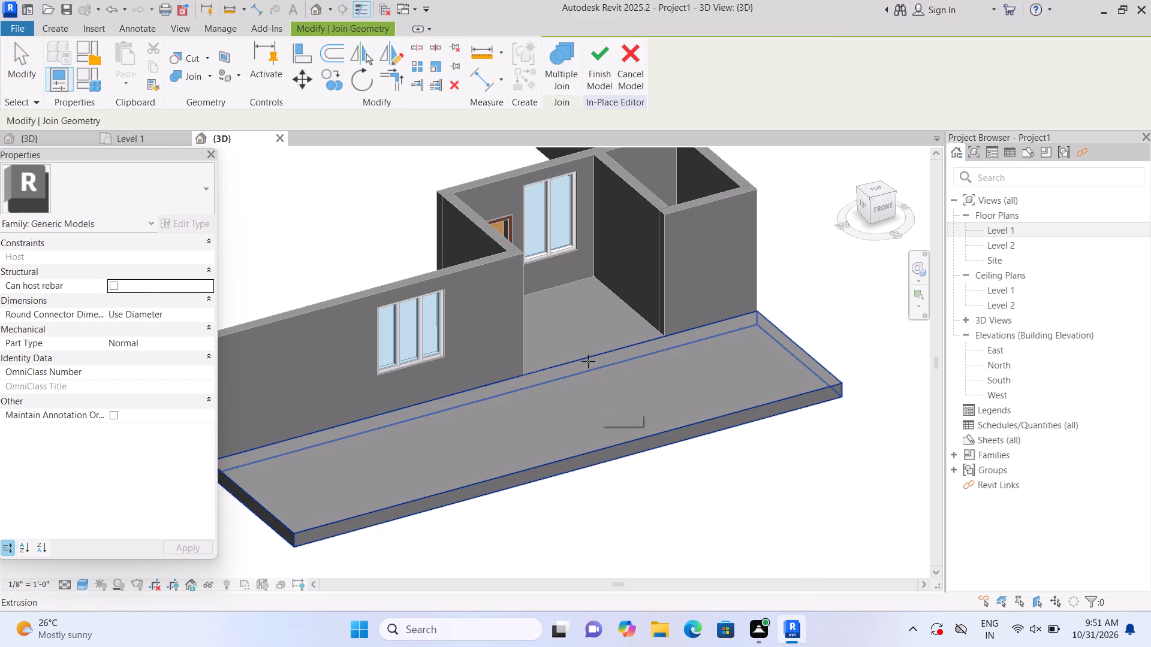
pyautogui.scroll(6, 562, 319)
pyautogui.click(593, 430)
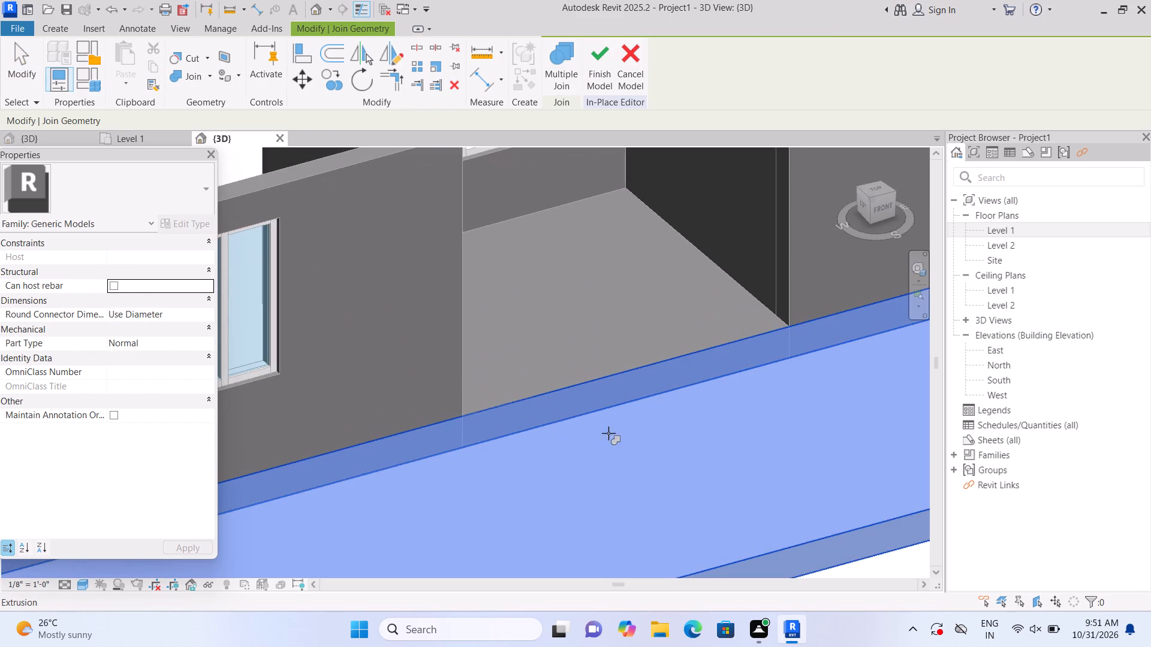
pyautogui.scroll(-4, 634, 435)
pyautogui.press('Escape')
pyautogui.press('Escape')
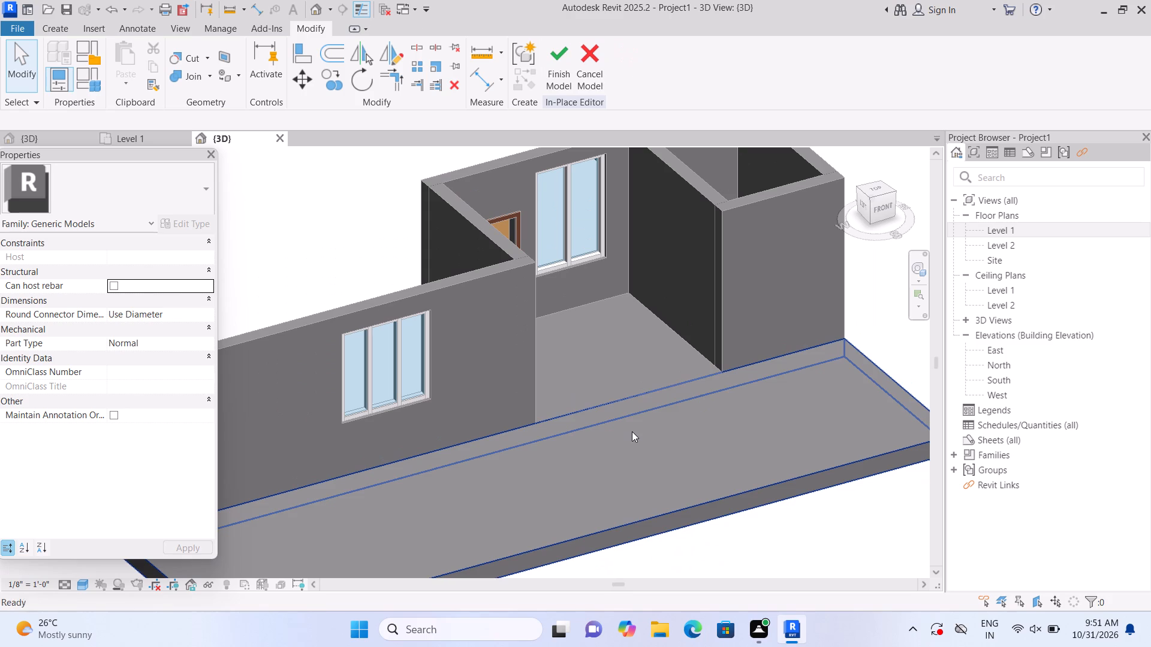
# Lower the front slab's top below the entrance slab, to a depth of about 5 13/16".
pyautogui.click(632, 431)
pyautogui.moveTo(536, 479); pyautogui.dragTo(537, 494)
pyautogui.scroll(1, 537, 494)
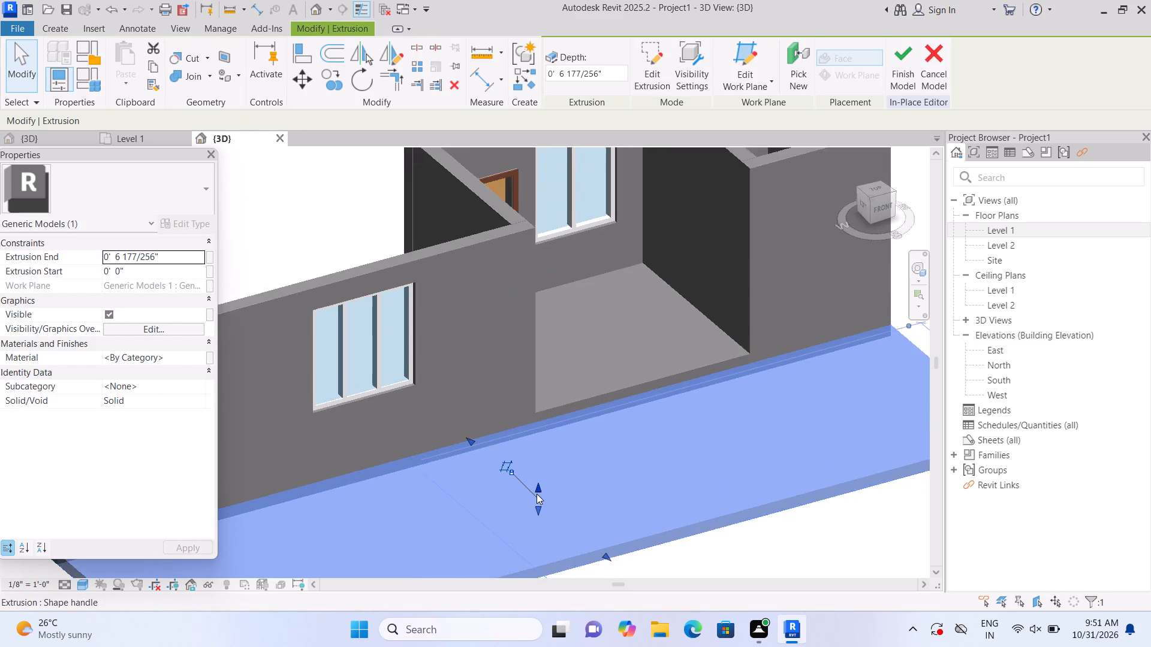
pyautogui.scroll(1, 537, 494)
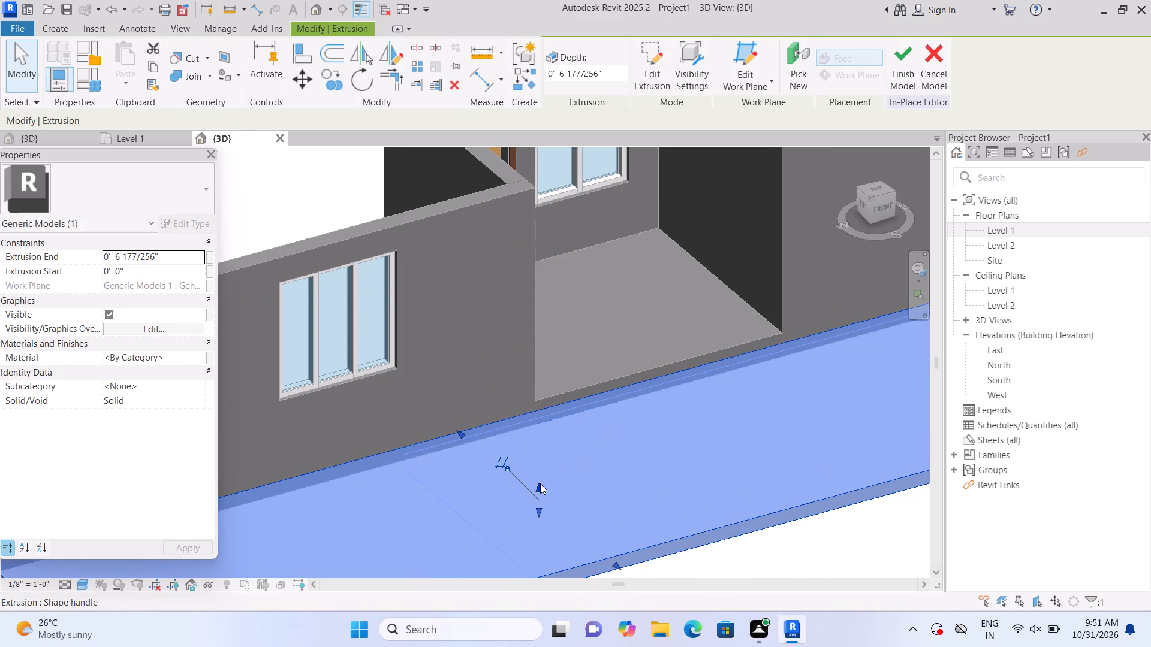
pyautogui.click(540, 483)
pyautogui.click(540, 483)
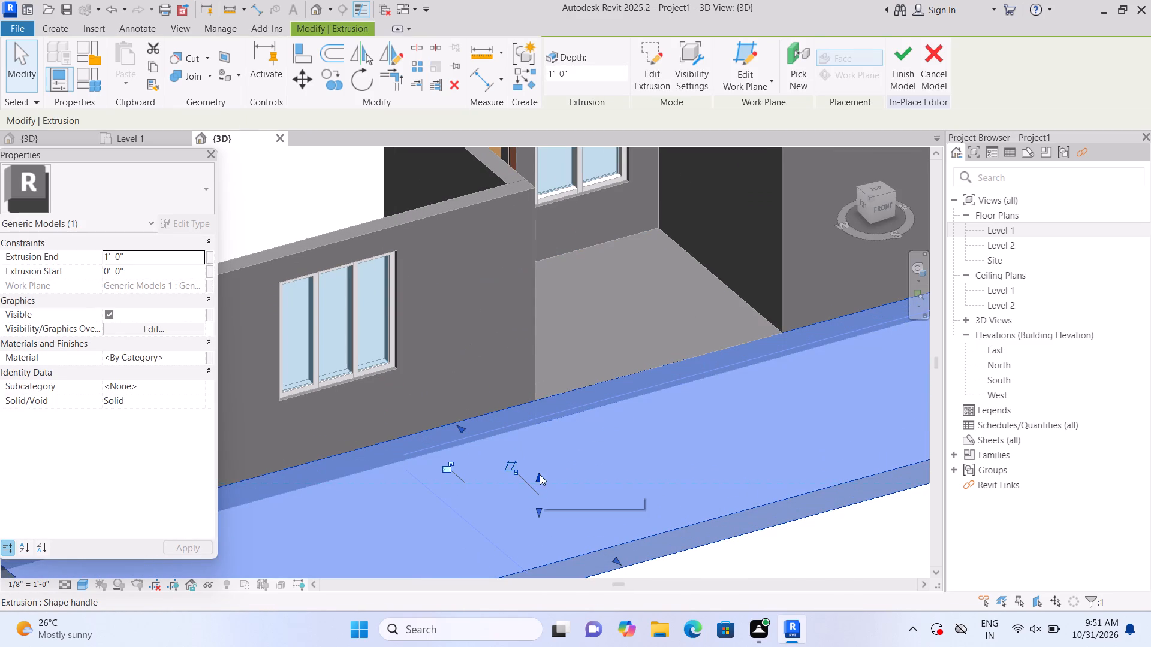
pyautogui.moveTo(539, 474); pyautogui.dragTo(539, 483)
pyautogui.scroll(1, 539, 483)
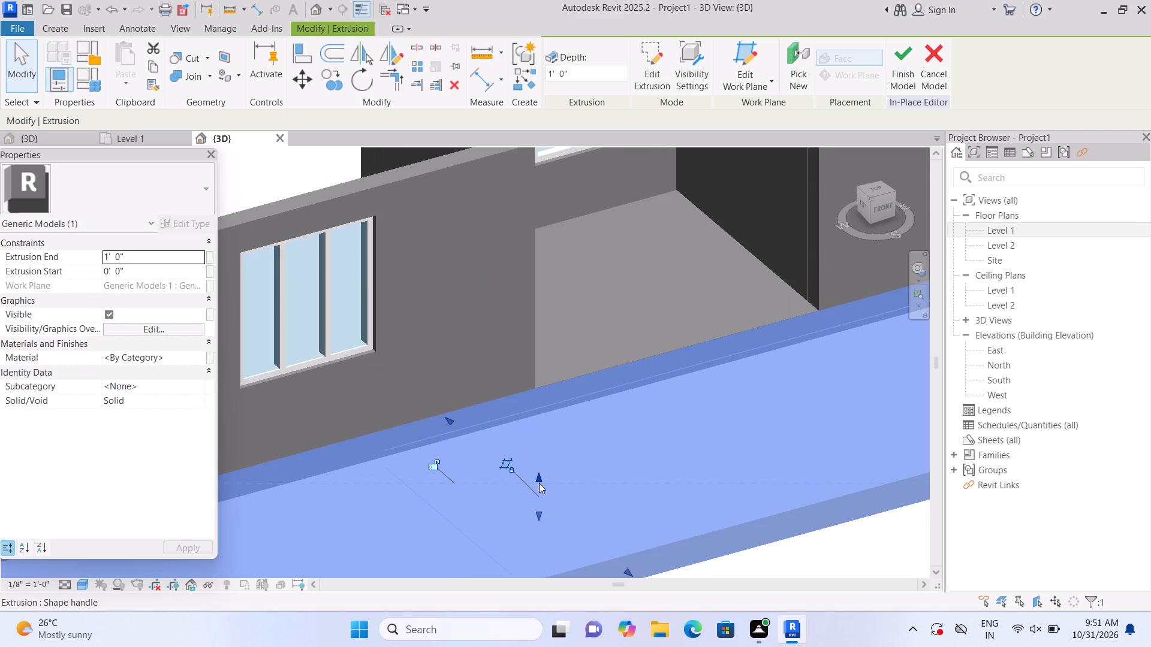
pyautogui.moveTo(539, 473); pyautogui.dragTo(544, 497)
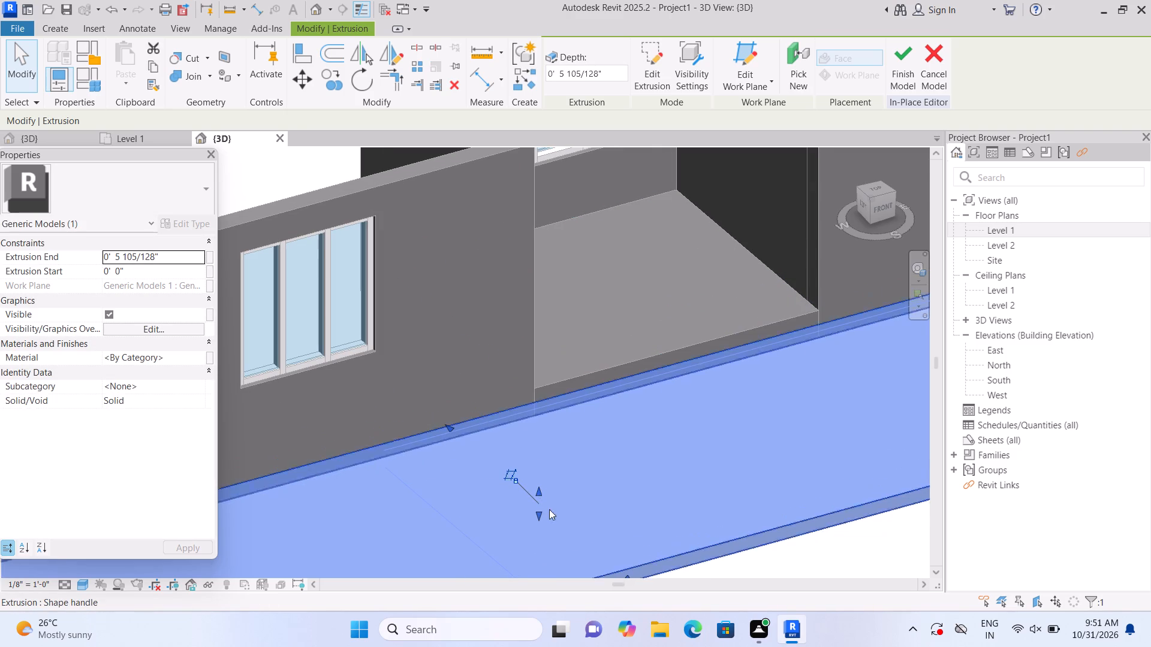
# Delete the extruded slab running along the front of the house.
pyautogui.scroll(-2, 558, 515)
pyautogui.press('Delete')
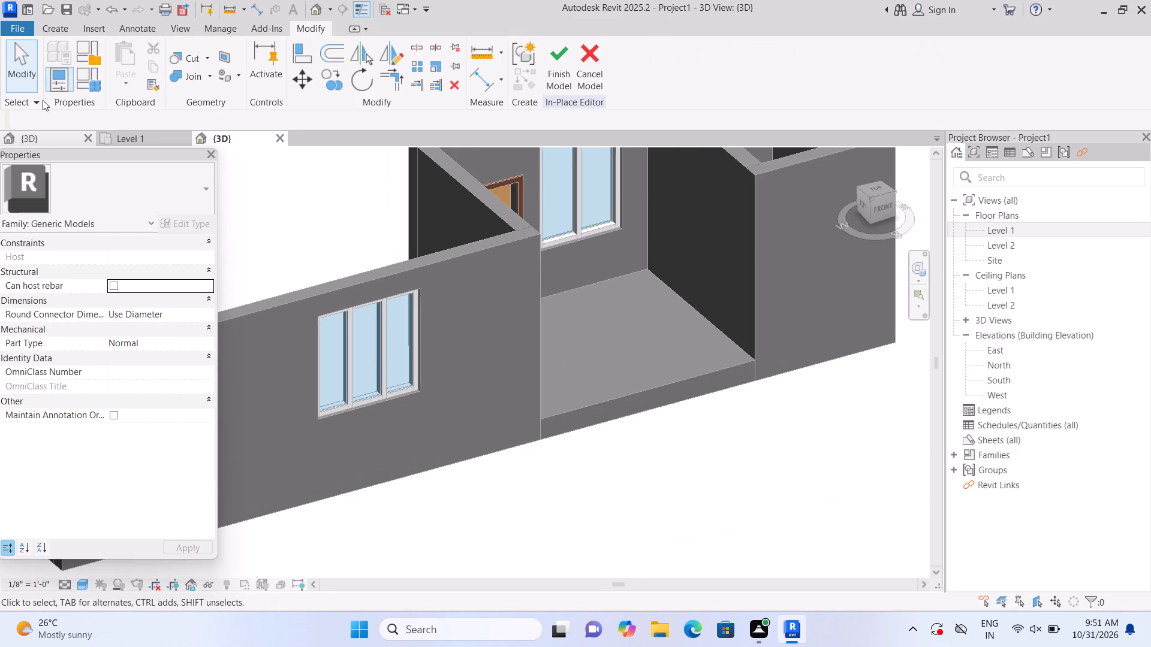
# Extrude a 10'-6" by 1'-0" rectangle from the entrance slab's front face, using that face as the work plane and a 1'-0" depth.
pyautogui.click(71, 25)
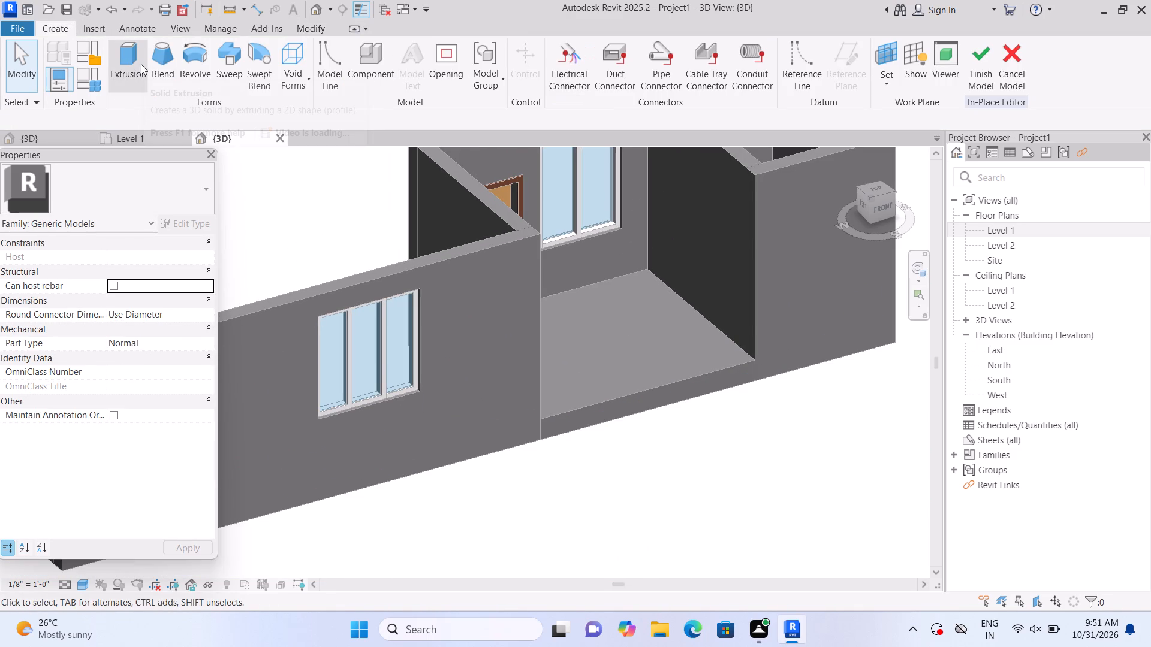
pyautogui.click(141, 64)
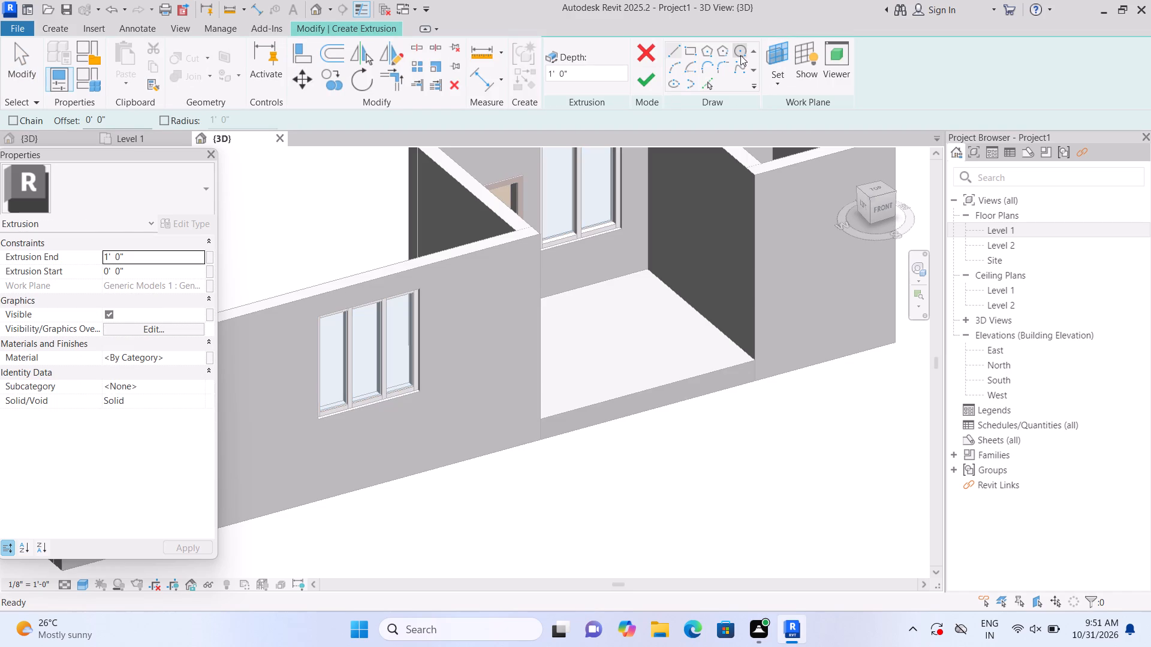
pyautogui.moveTo(772, 87); pyautogui.dragTo(777, 80)
pyautogui.click(779, 140)
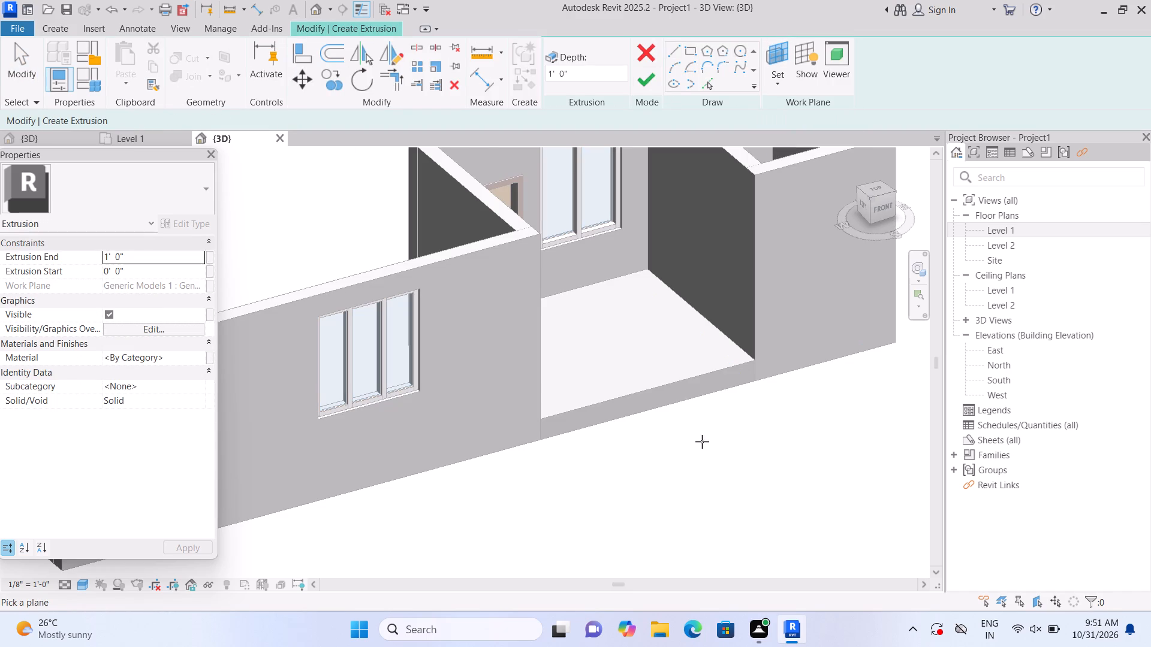
pyautogui.scroll(2, 699, 424)
pyautogui.click(726, 365)
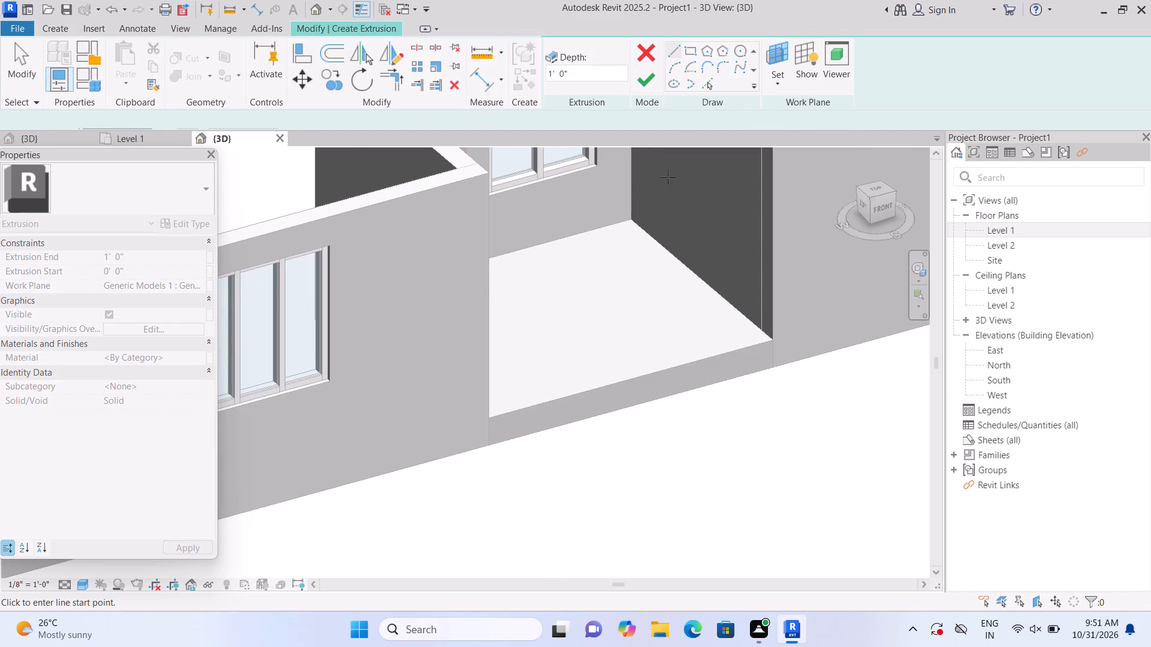
pyautogui.click(695, 55)
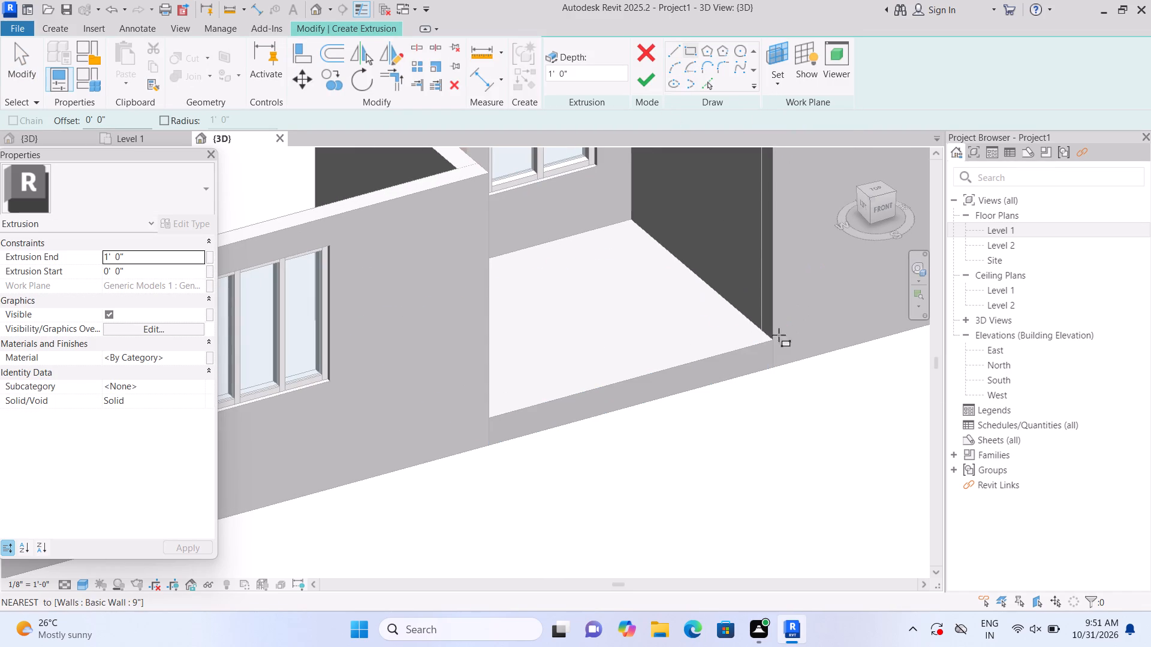
pyautogui.click(771, 341)
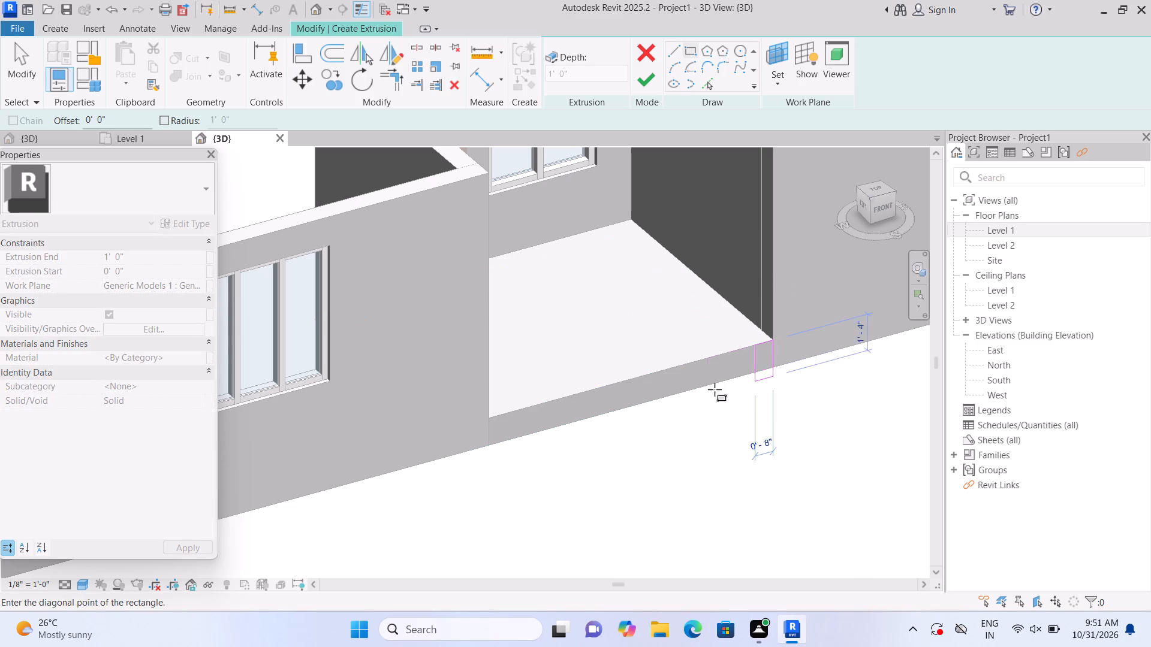
pyautogui.click(491, 446)
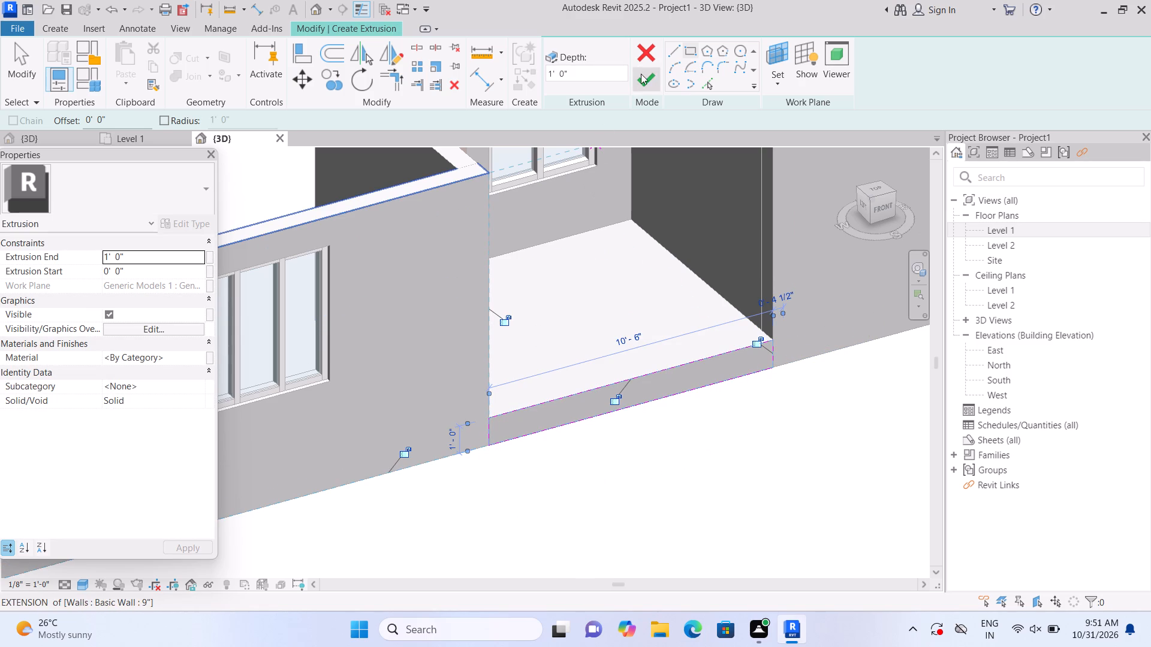
pyautogui.click(642, 78)
# Stretch the new extrusion's outer face away from the house to a depth of about 7' 2 3/4".
pyautogui.scroll(-3, 713, 374)
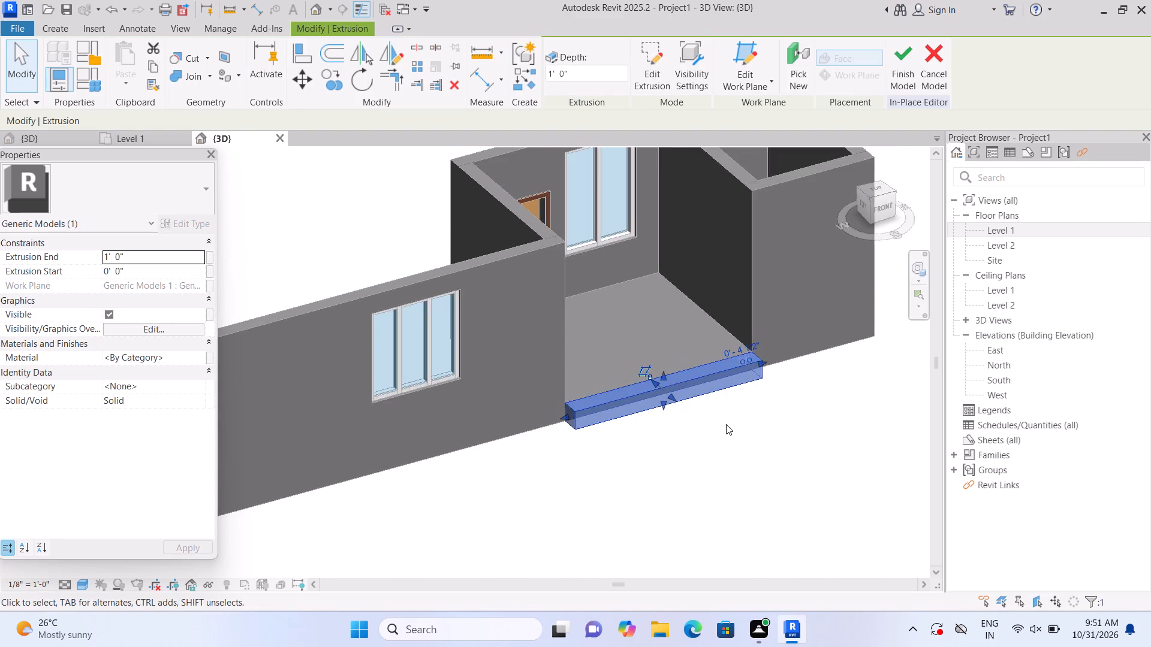
pyautogui.scroll(2, 725, 424)
pyautogui.moveTo(657, 386); pyautogui.dragTo(693, 430)
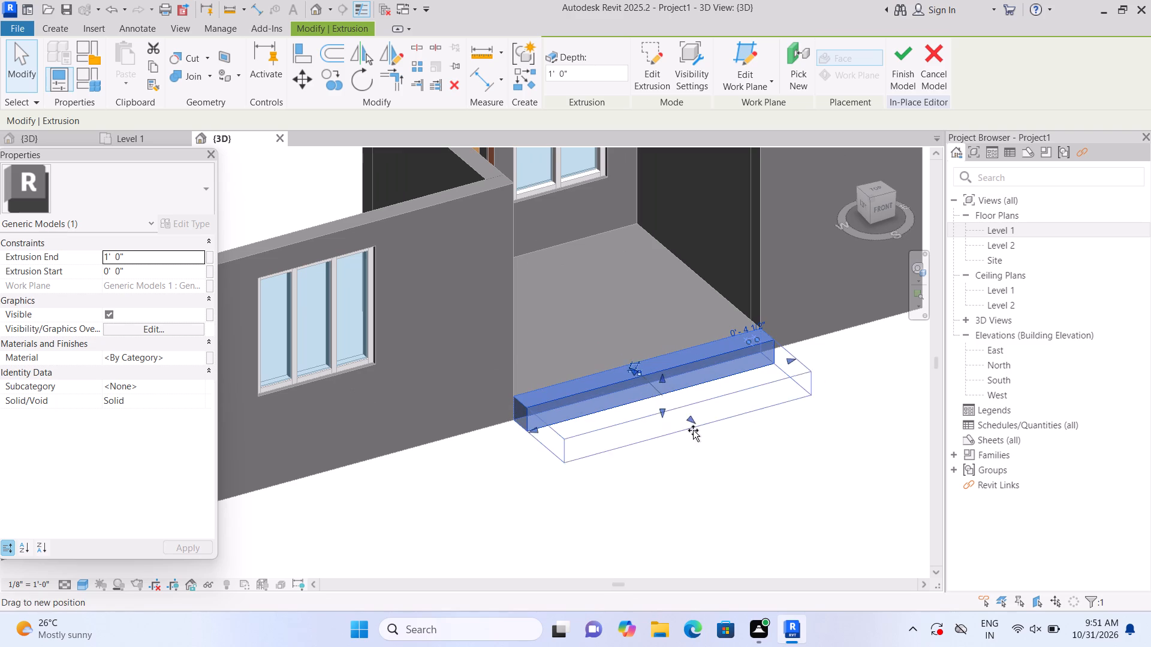
pyautogui.moveTo(693, 430); pyautogui.dragTo(722, 470)
pyautogui.scroll(-3, 766, 407)
pyautogui.scroll(1, 659, 446)
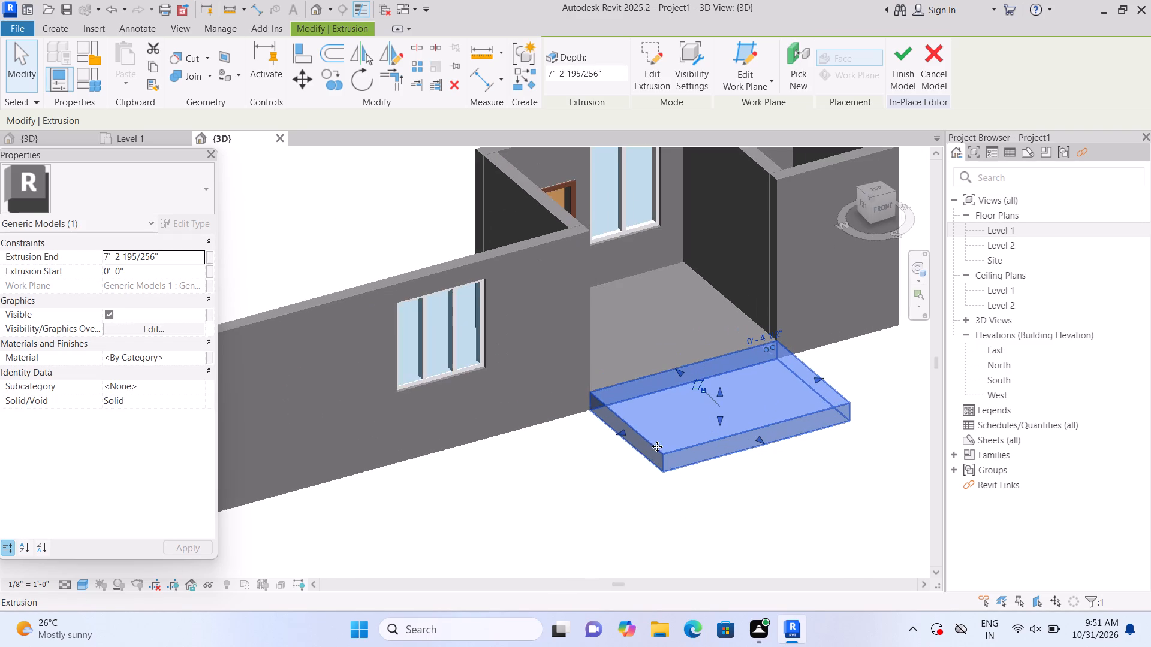
# Stretch the front slab's end on the triple-window side along the wall to the house's far front corner.
pyautogui.scroll(-1, 634, 449)
pyautogui.moveTo(624, 431); pyautogui.dragTo(514, 459)
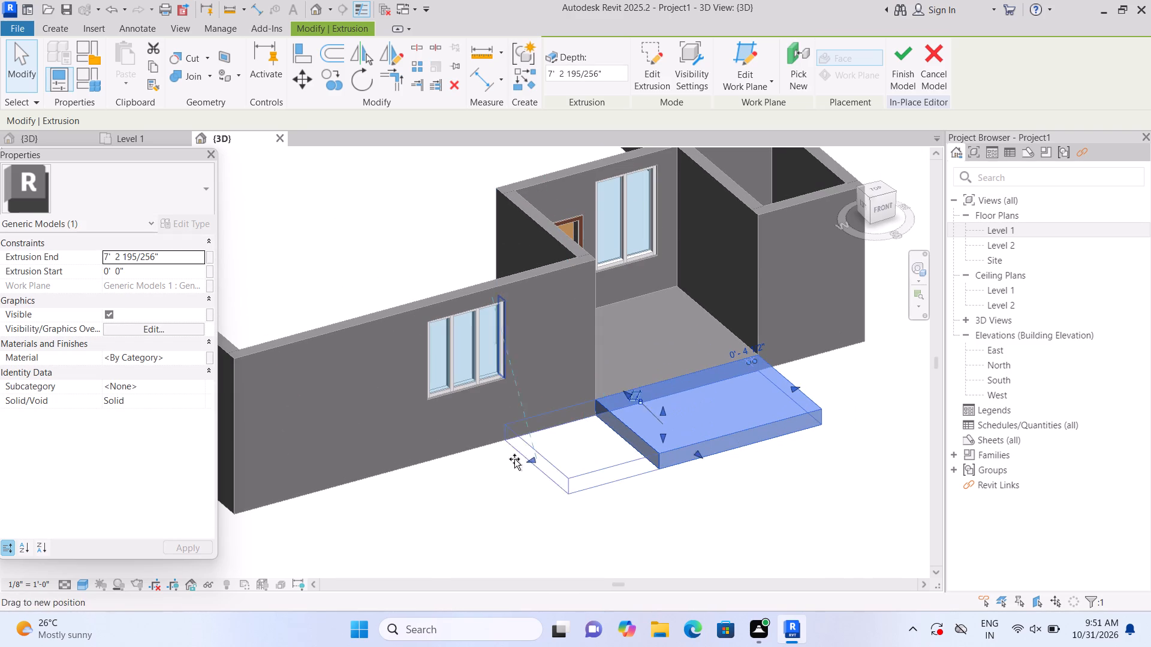
pyautogui.moveTo(514, 459); pyautogui.dragTo(415, 488)
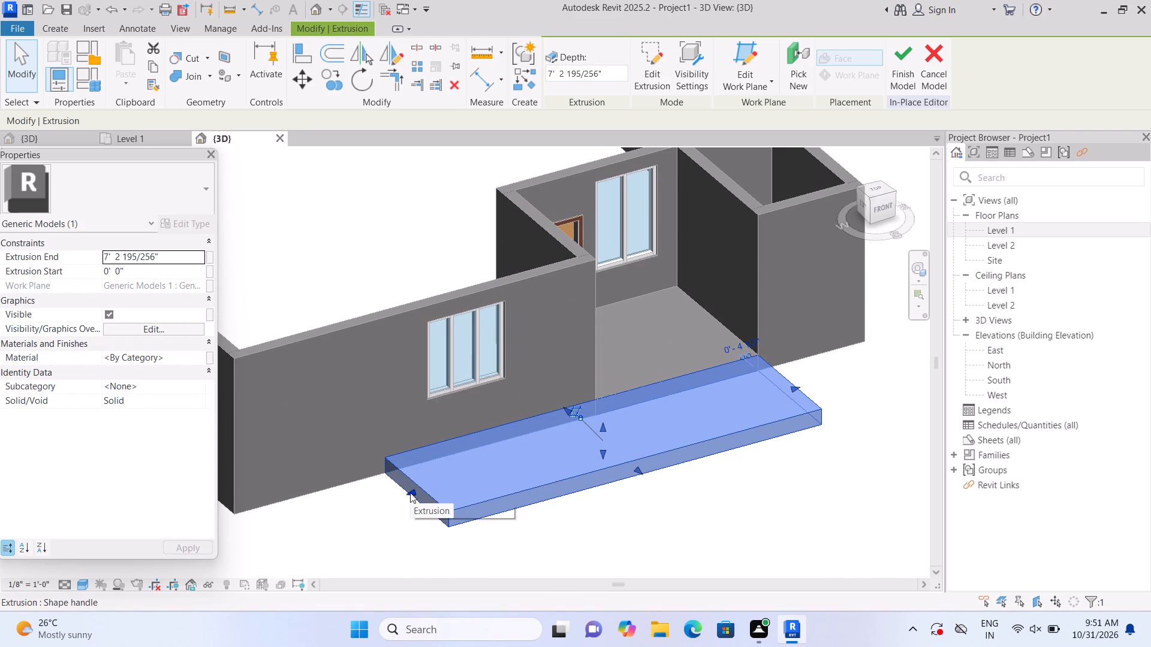
pyautogui.moveTo(408, 492); pyautogui.dragTo(267, 527)
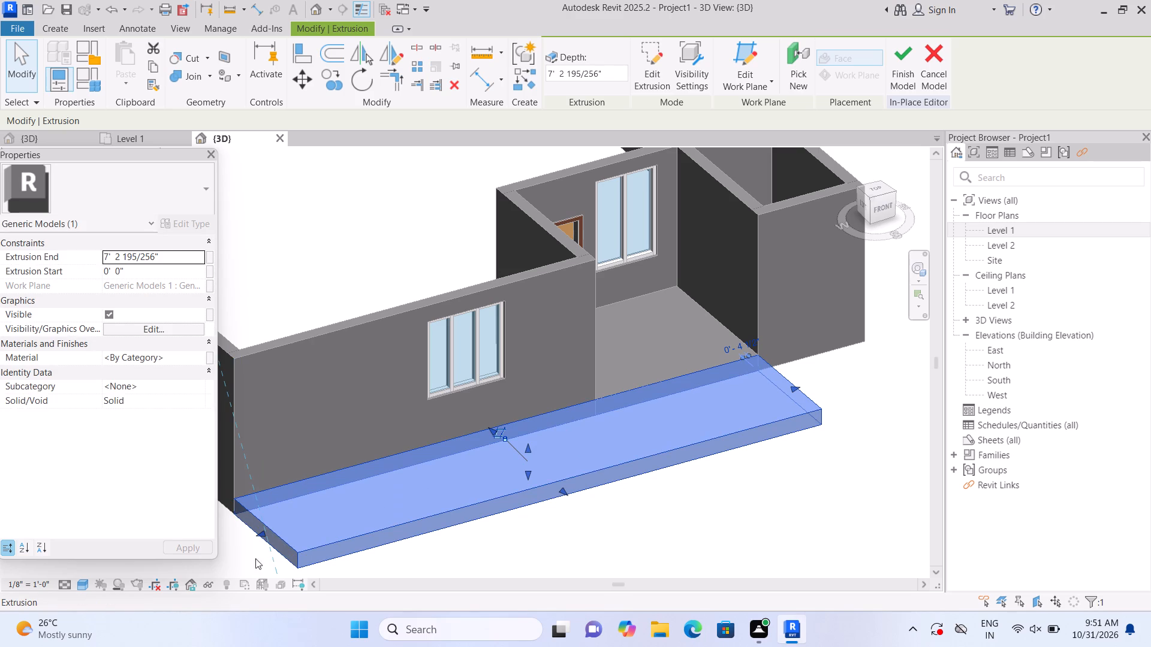
pyautogui.click(243, 557)
pyautogui.click(271, 533)
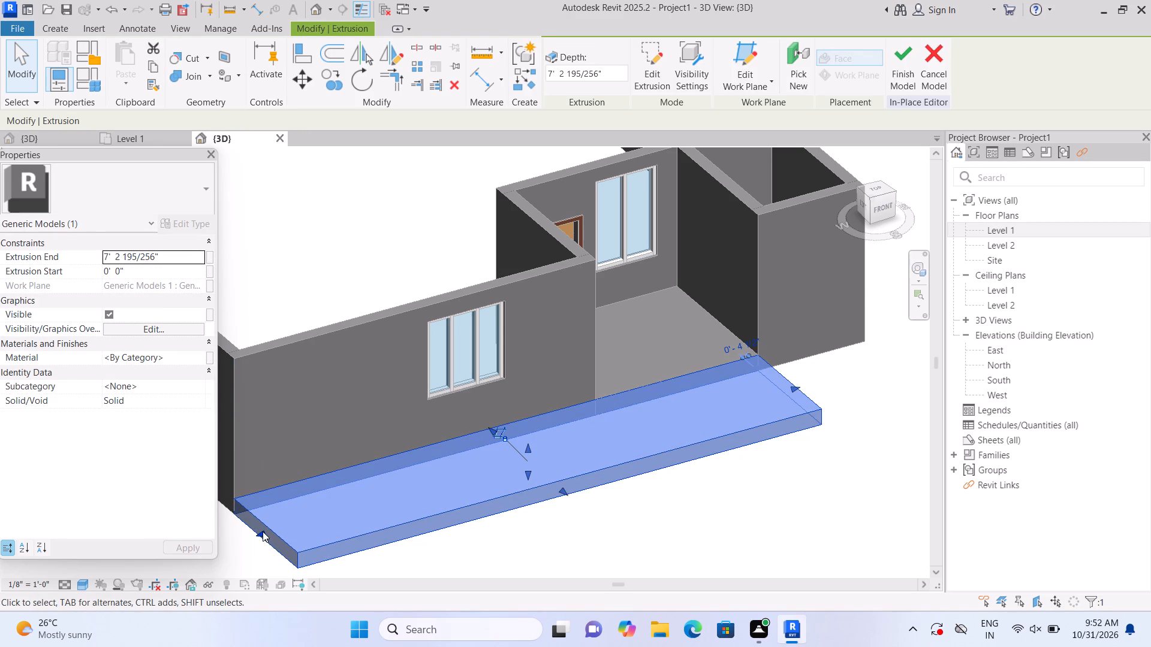
pyautogui.click(263, 531)
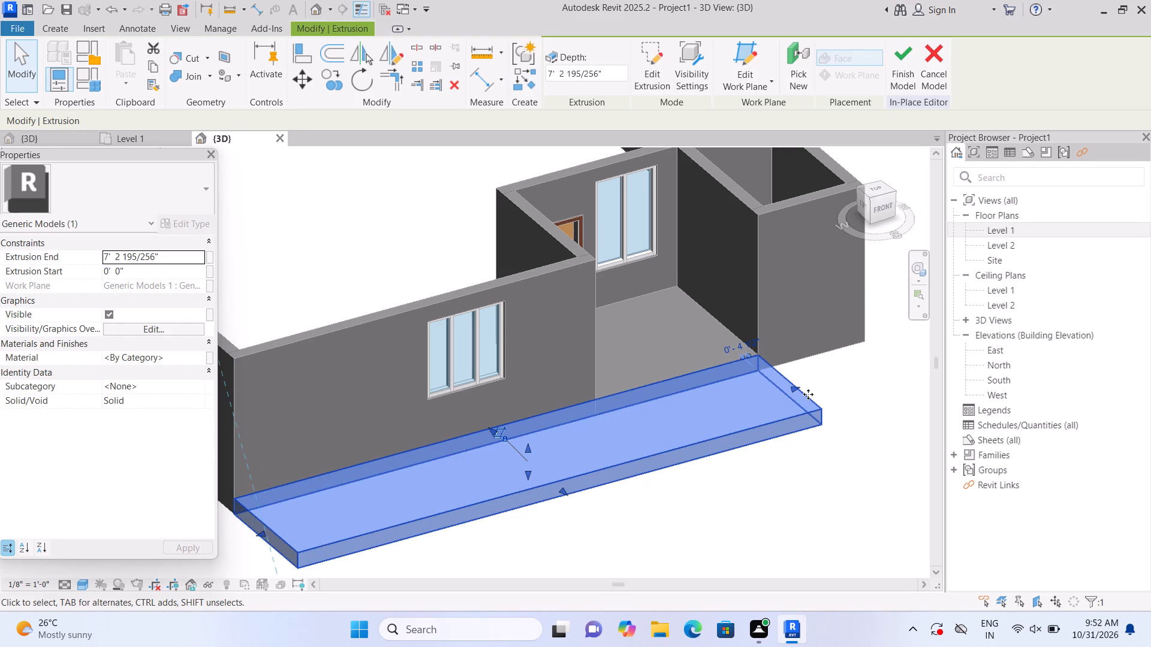
# Stretch the front slab's opposite end past the entrance until it is flush with the house's other front corner.
pyautogui.moveTo(795, 388); pyautogui.dragTo(813, 383)
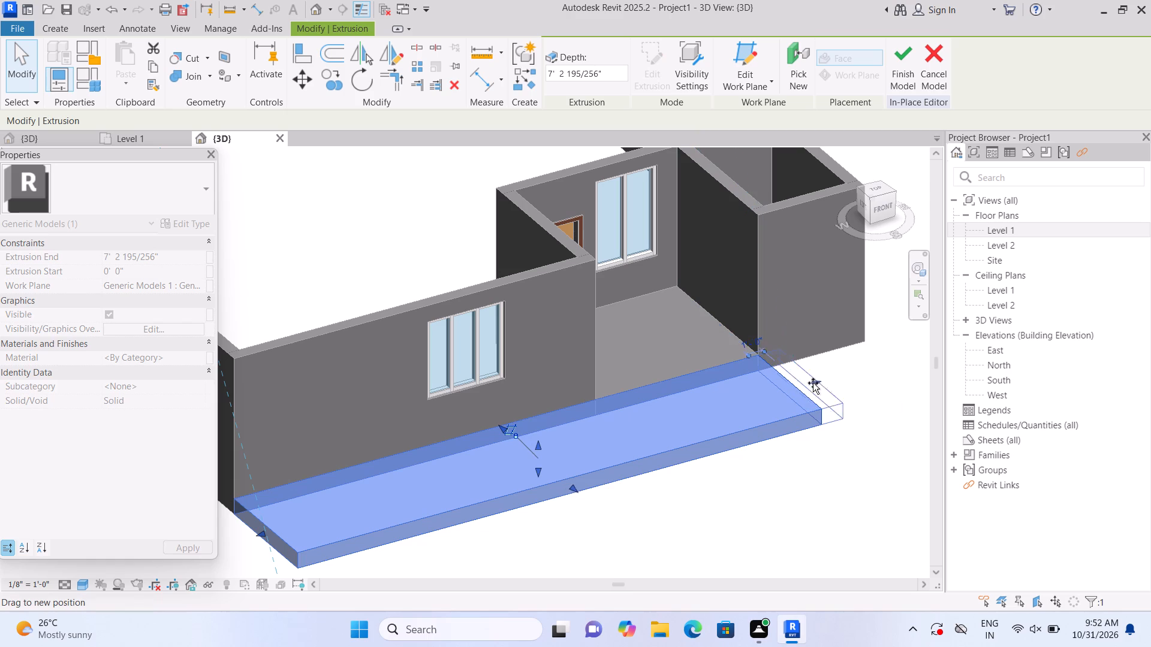
pyautogui.moveTo(813, 383); pyautogui.dragTo(879, 350)
pyautogui.scroll(2, 882, 365)
pyautogui.moveTo(896, 358); pyautogui.dragTo(833, 383, button='middle')
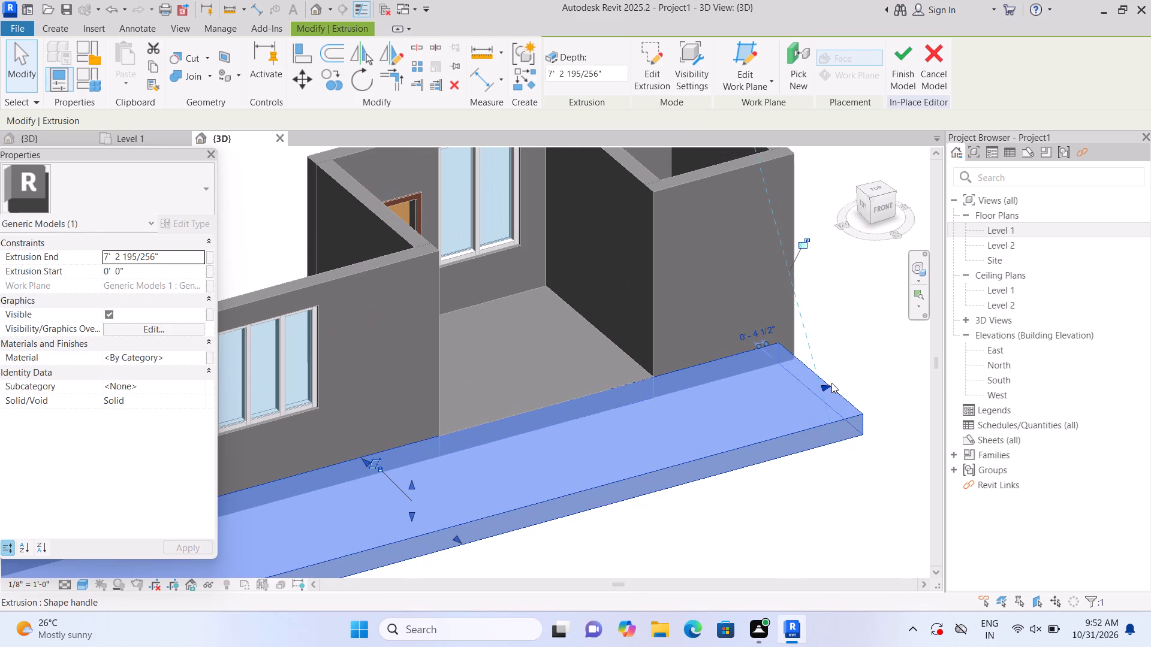
pyautogui.scroll(1, 818, 398)
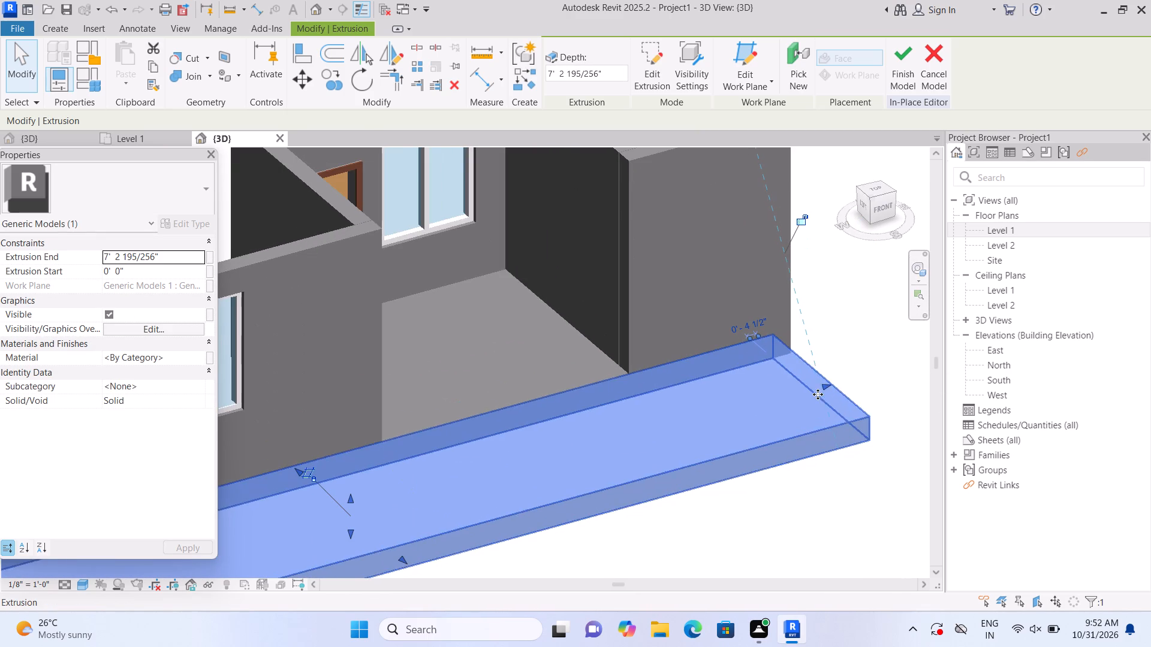
pyautogui.click(825, 383)
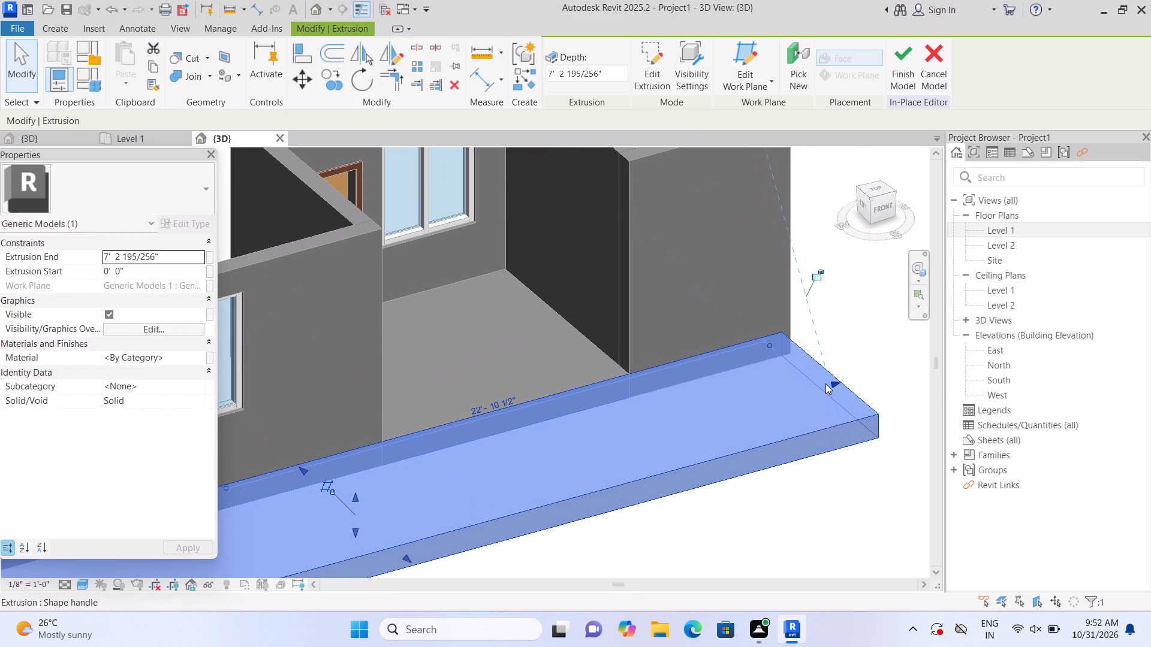
pyautogui.click(825, 383)
pyautogui.click(834, 383)
pyautogui.moveTo(834, 383); pyautogui.dragTo(839, 382)
pyautogui.scroll(-1, 863, 353)
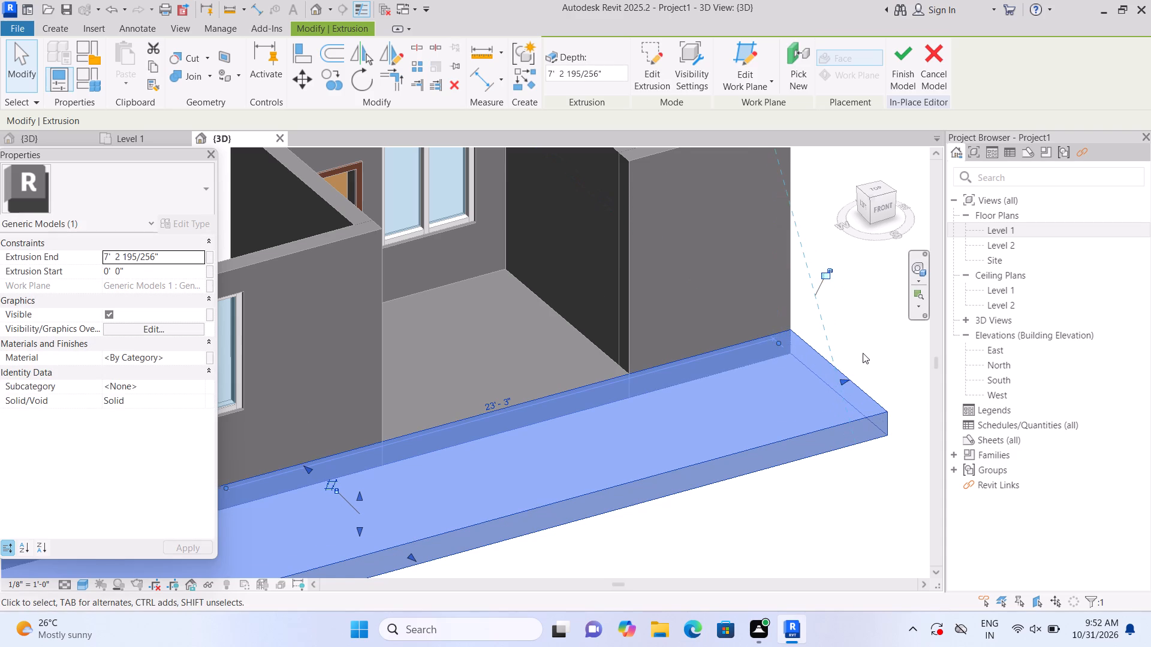
pyautogui.scroll(-1, 863, 353)
pyautogui.click(864, 350)
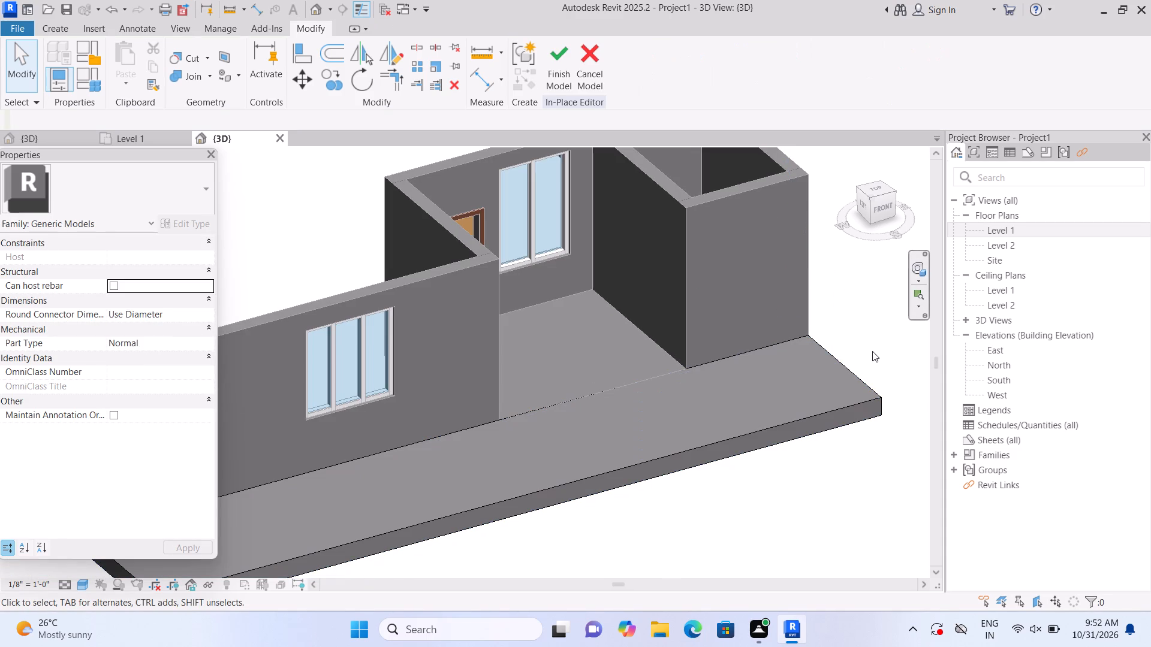
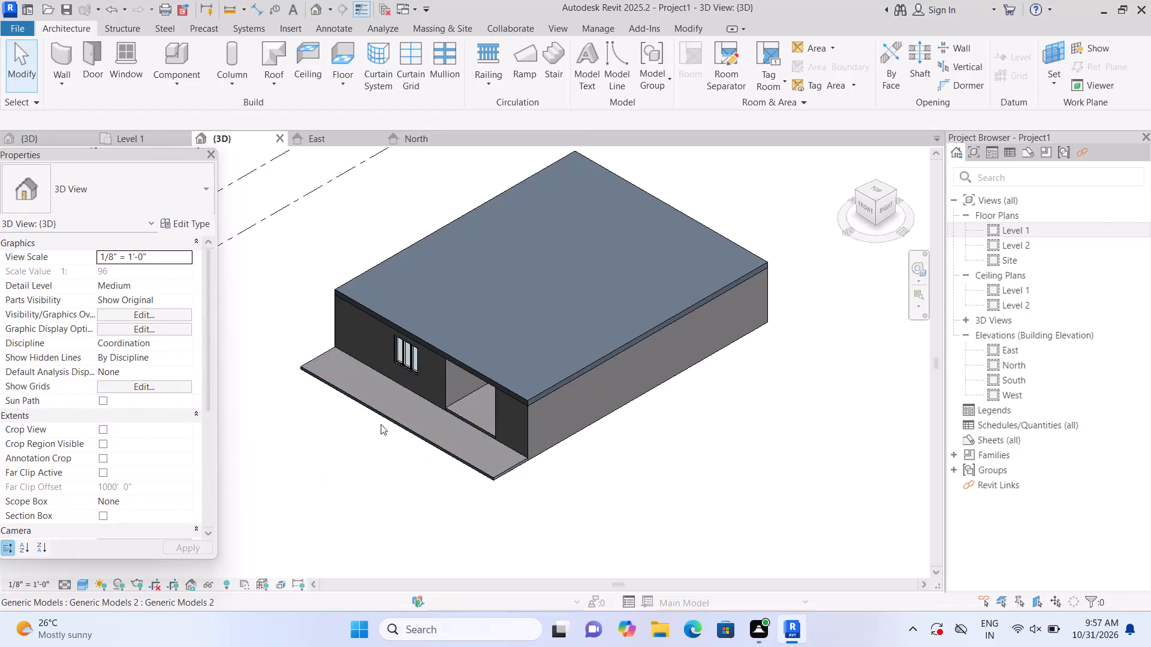
# Examine the front slab, triple window and recessed entrance up close in the 3D view.
pyautogui.scroll(2, 390, 418)
pyautogui.scroll(2, 438, 350)
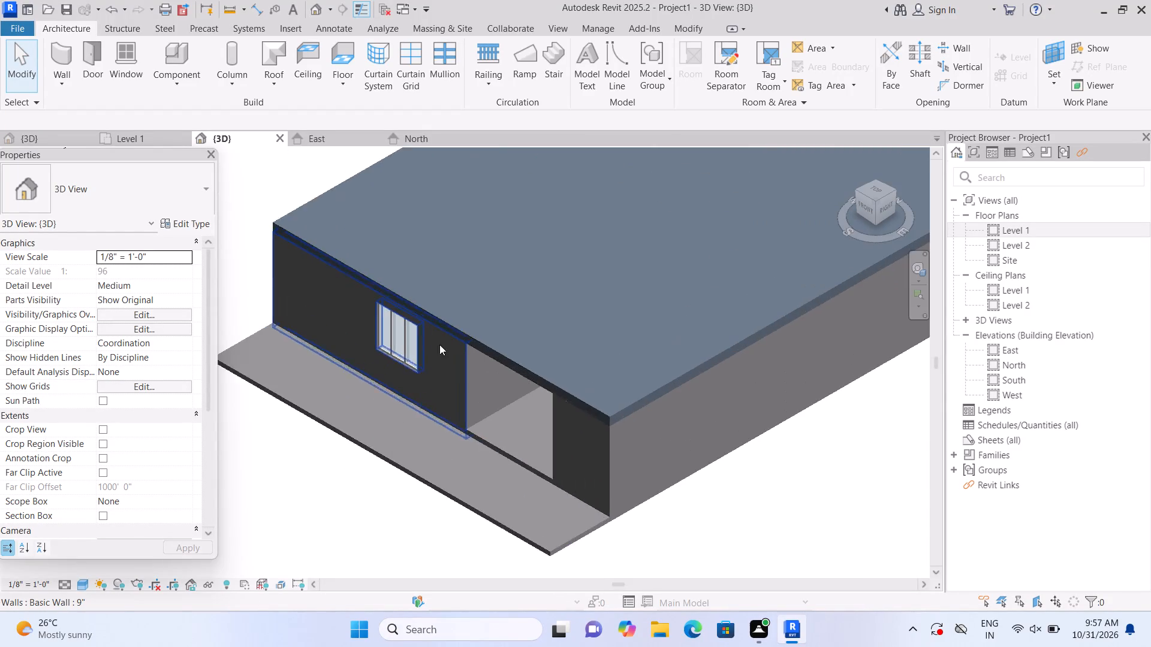
pyautogui.scroll(6, 439, 344)
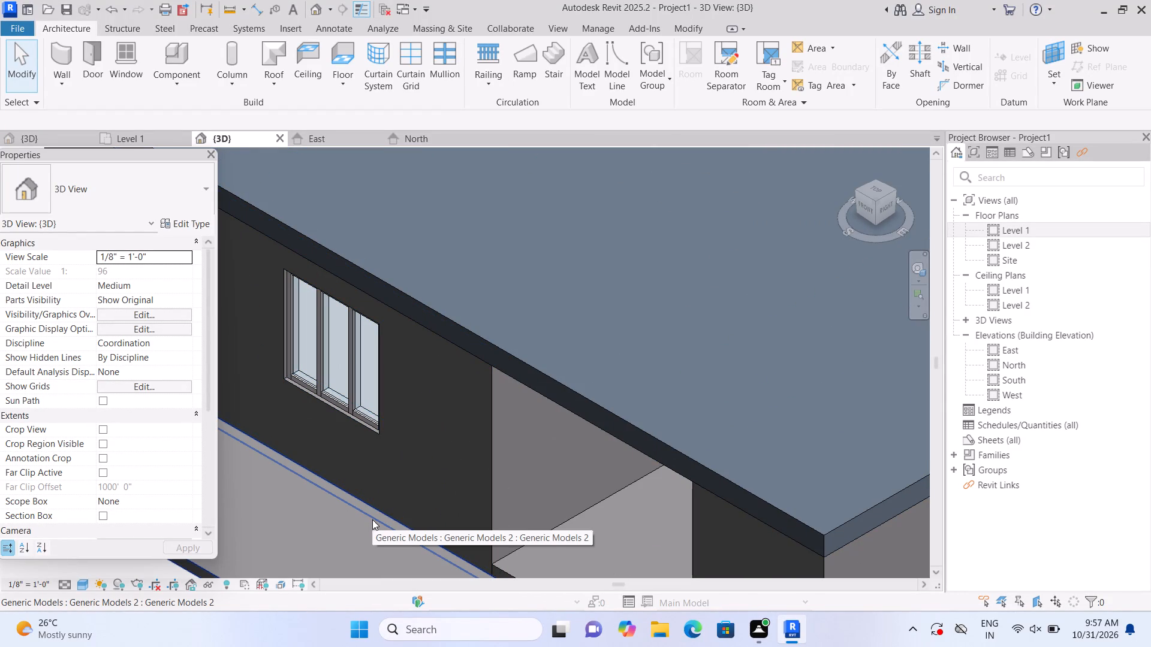
pyautogui.scroll(2, 375, 507)
pyautogui.scroll(4, 389, 430)
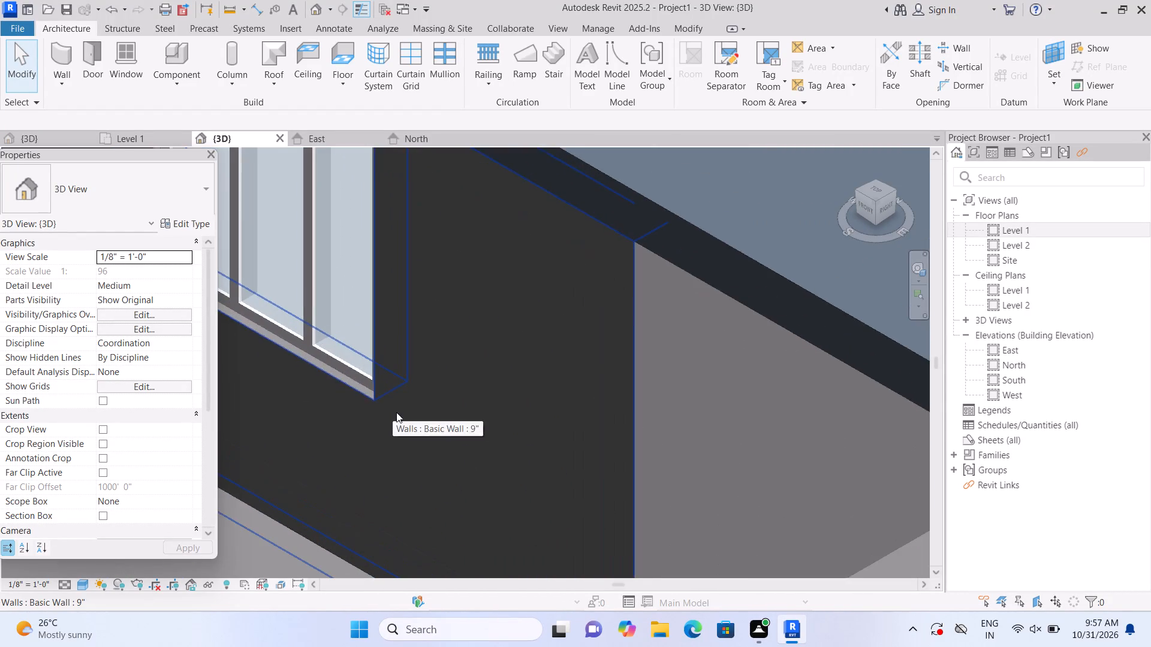
pyautogui.scroll(-11, 399, 416)
pyautogui.scroll(-2, 402, 464)
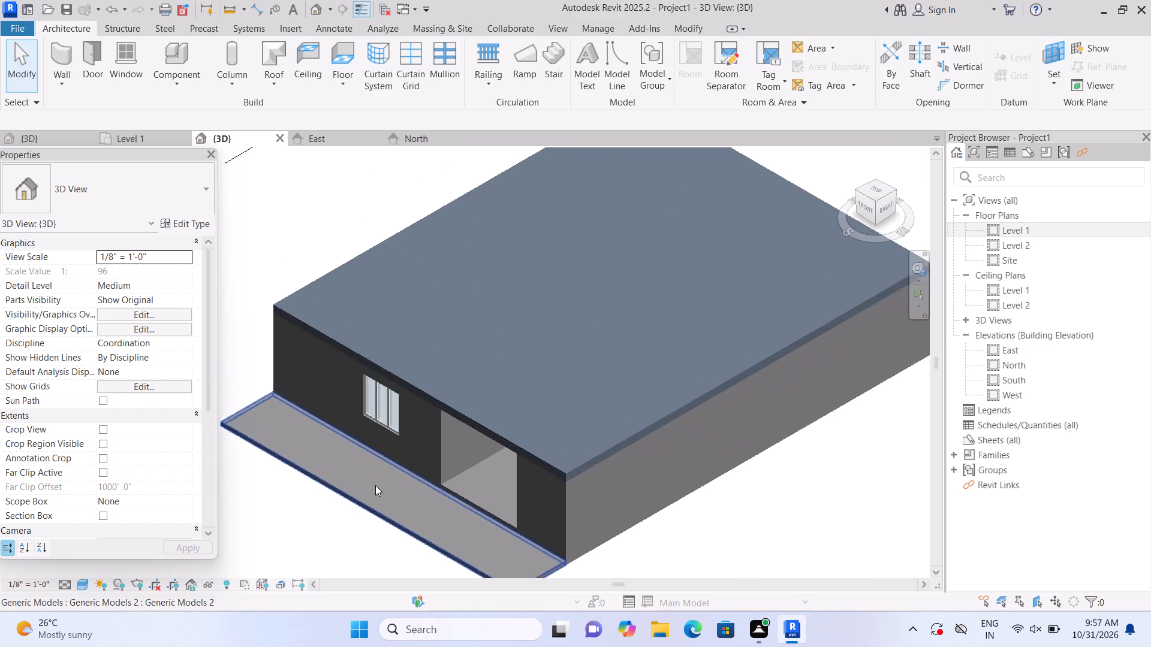
pyautogui.scroll(-1, 375, 485)
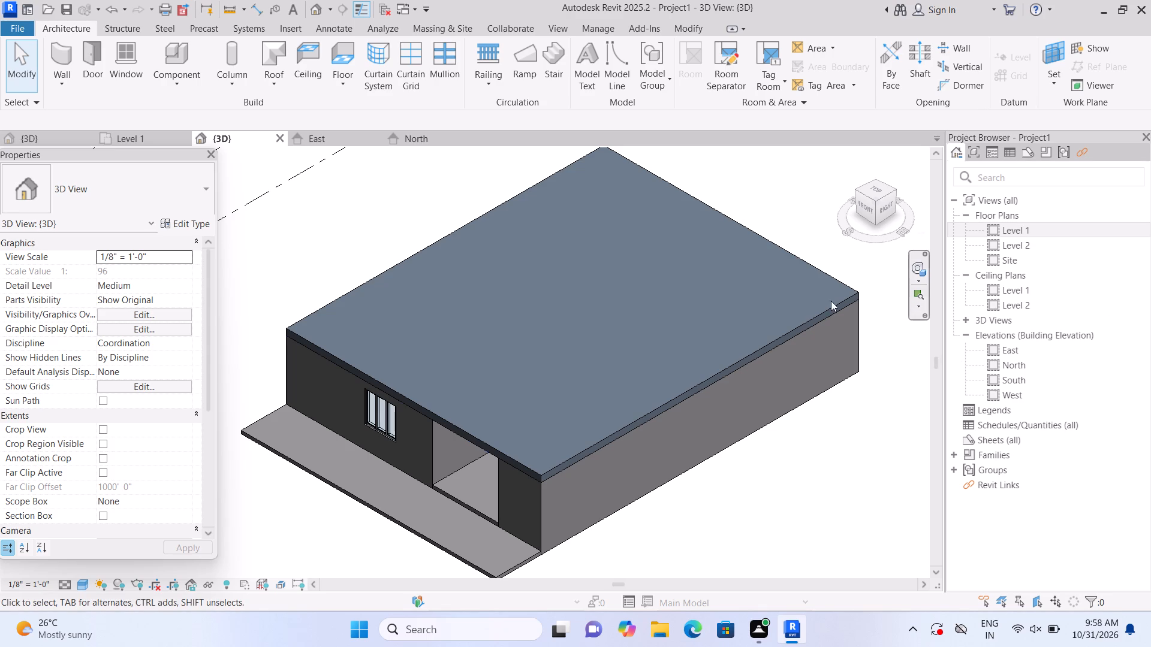
# On the Level 2 floor plan, draw a 9" basic wall along the west exterior wall's centerline, from the front corner to the back corner.
pyautogui.doubleClick(993, 241)
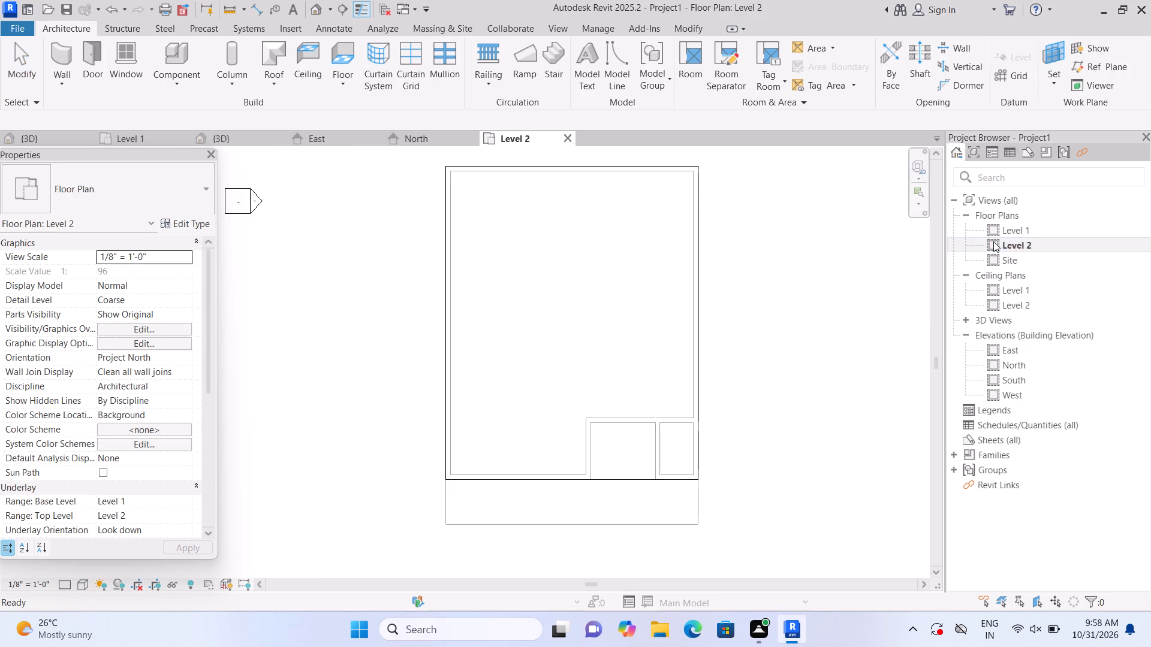
pyautogui.scroll(-1, 765, 328)
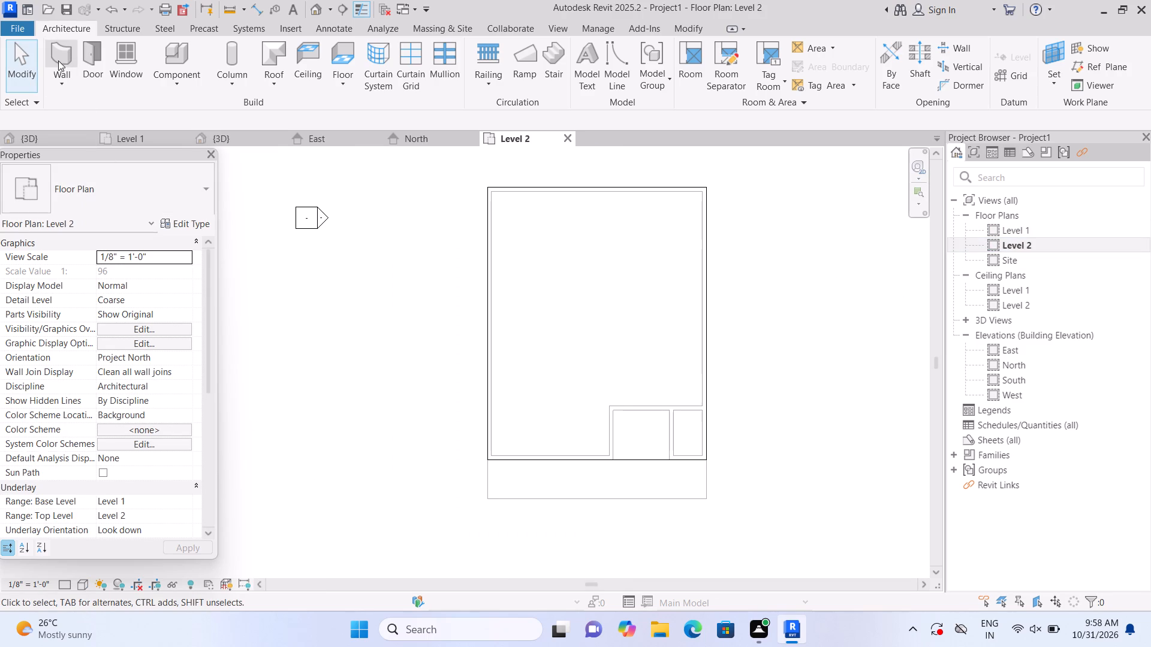
pyautogui.click(58, 58)
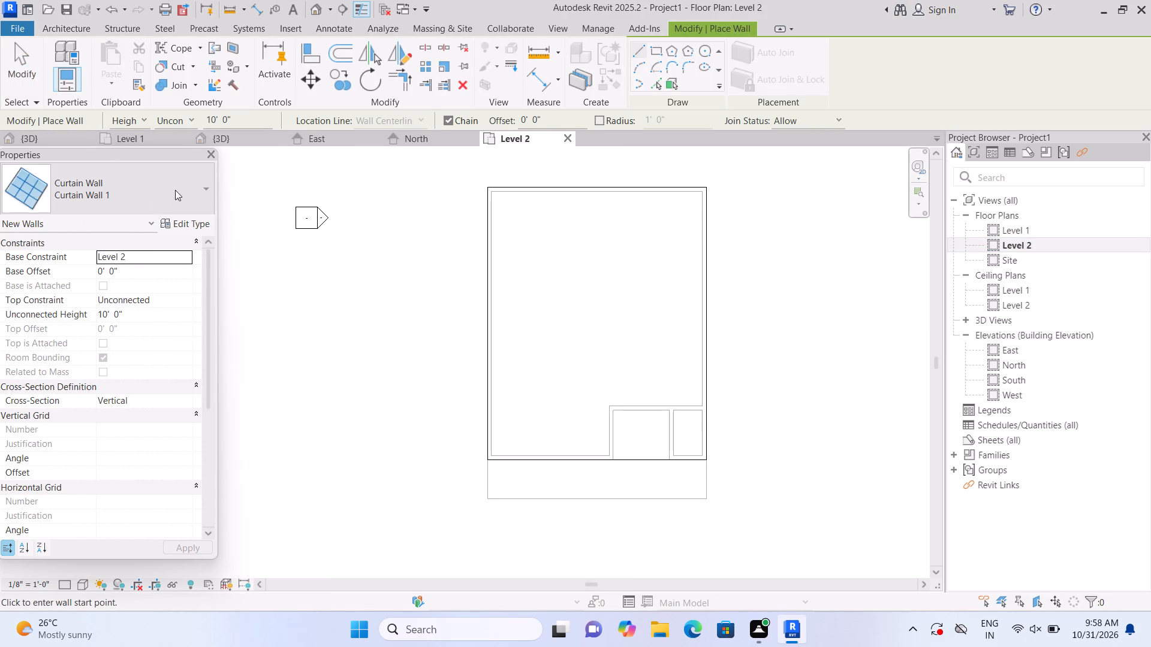
pyautogui.click(203, 184)
pyautogui.scroll(13, 117, 320)
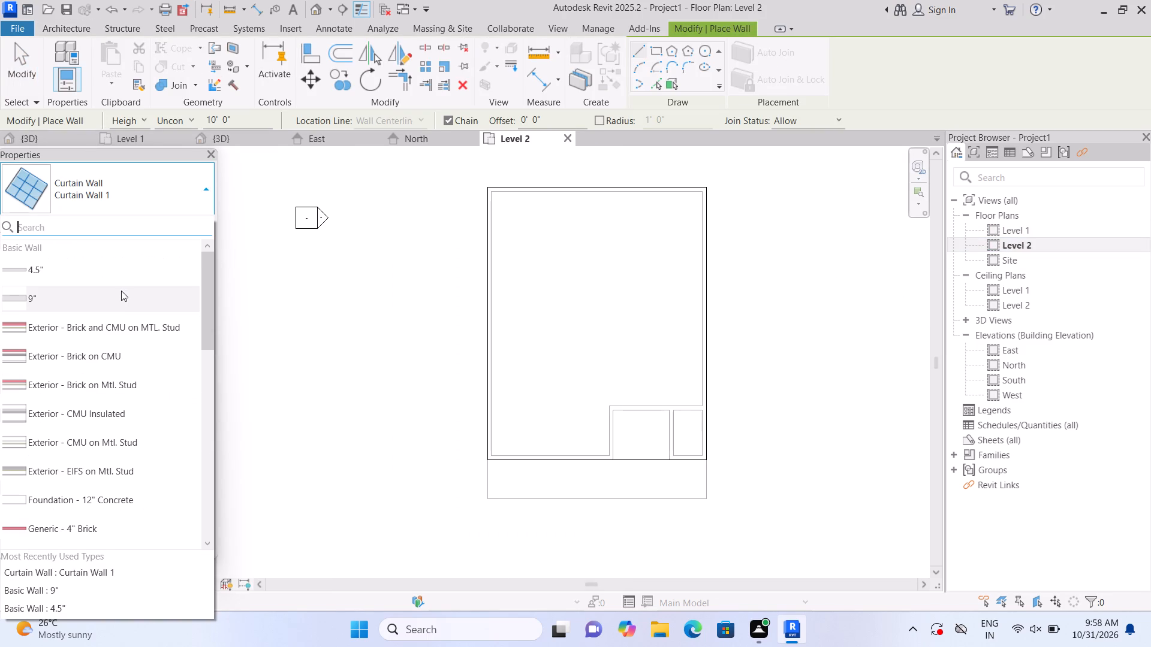
pyautogui.click(121, 291)
pyautogui.scroll(1, 438, 346)
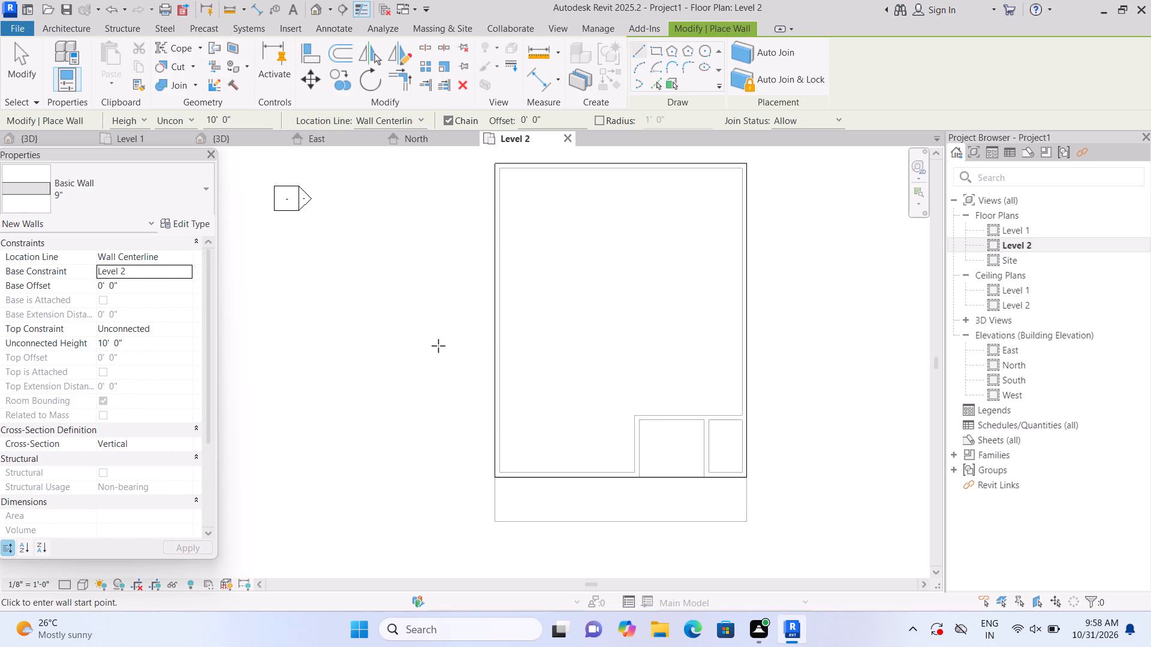
pyautogui.moveTo(446, 376); pyautogui.dragTo(352, 417, button='middle')
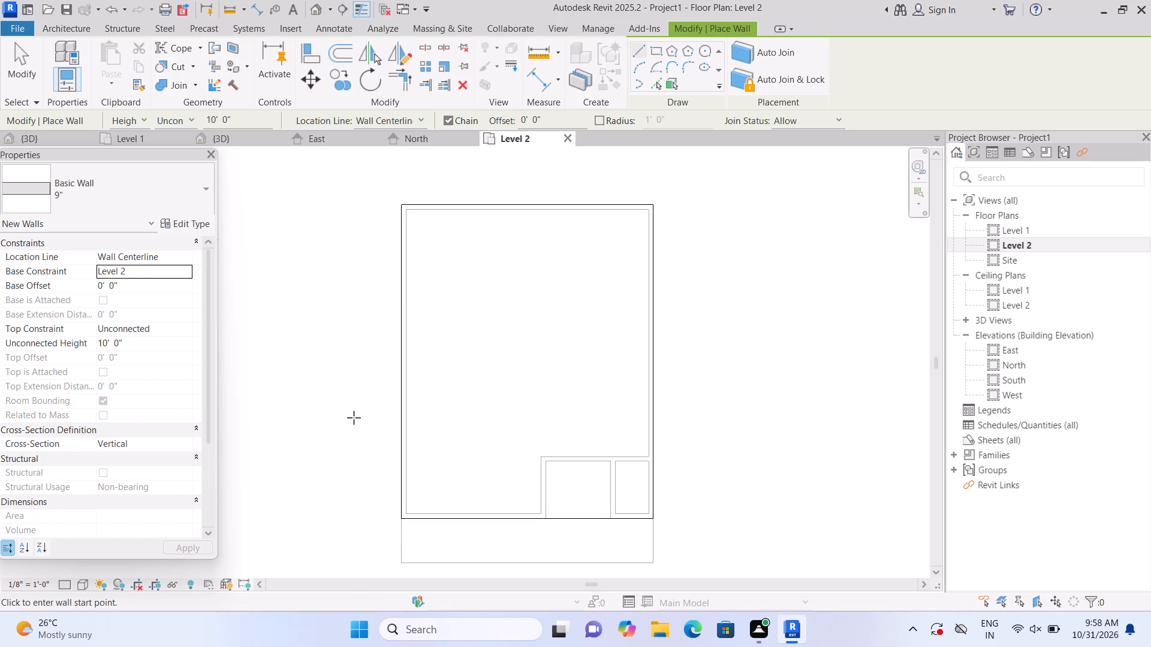
pyautogui.scroll(7, 385, 528)
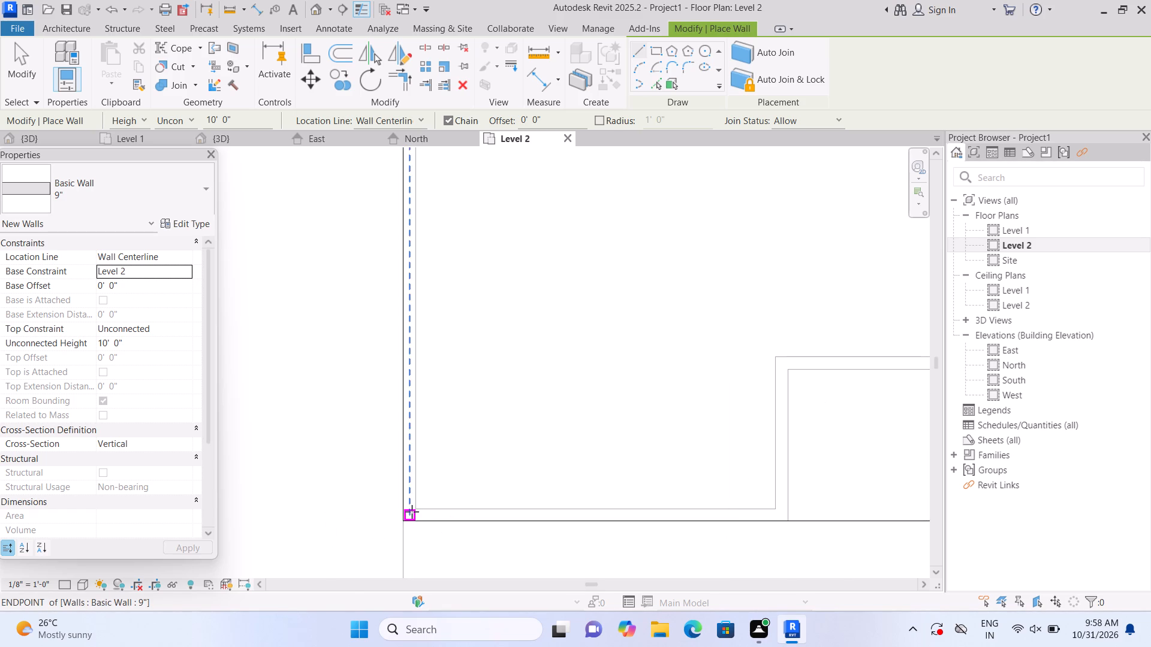
pyautogui.click(412, 512)
pyautogui.moveTo(409, 315); pyautogui.dragTo(406, 395, button='middle')
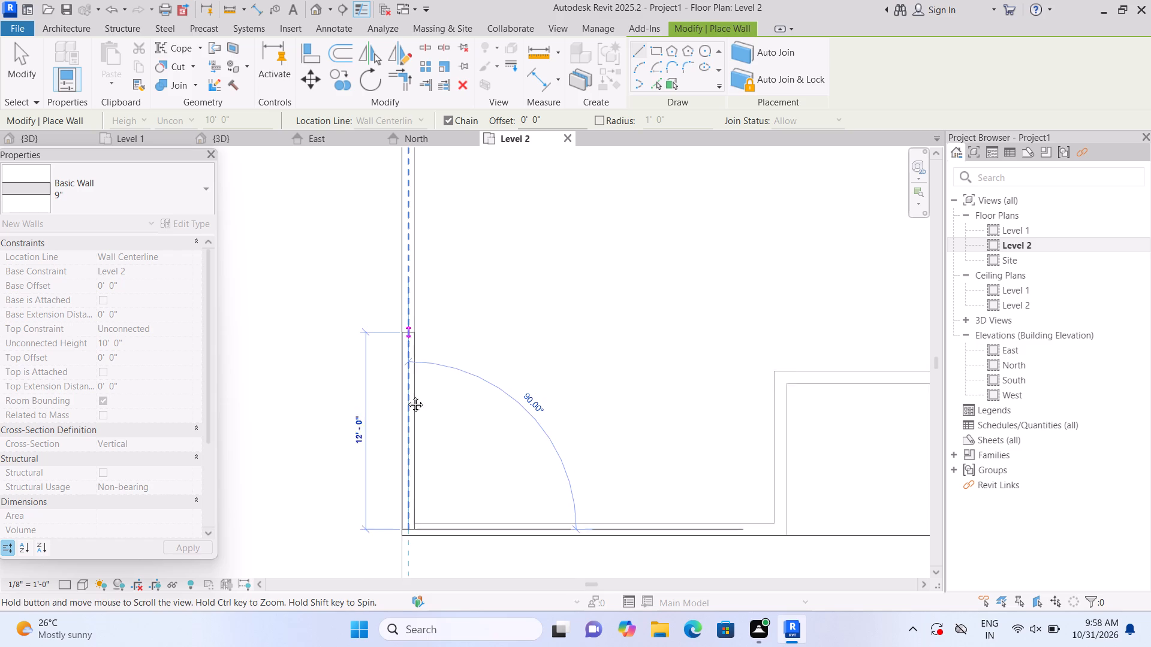
pyautogui.moveTo(406, 395); pyautogui.dragTo(406, 535, button='middle')
pyautogui.scroll(1, 414, 265)
pyautogui.moveTo(414, 271); pyautogui.dragTo(409, 503, button='middle')
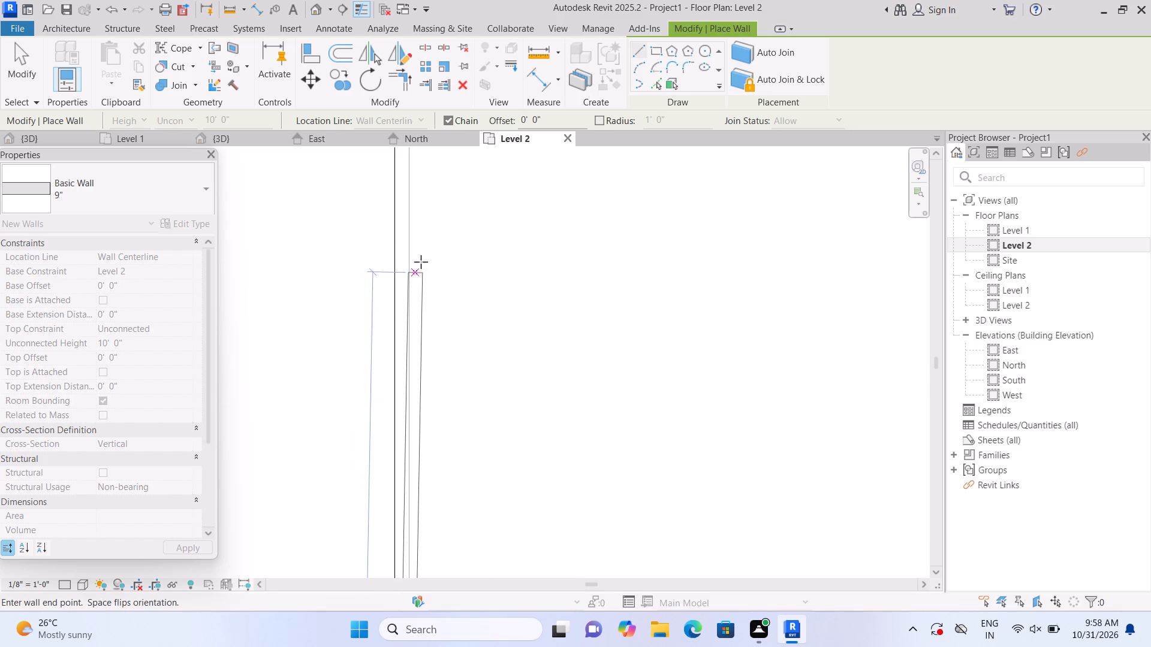
pyautogui.moveTo(405, 243); pyautogui.dragTo(383, 391, button='middle')
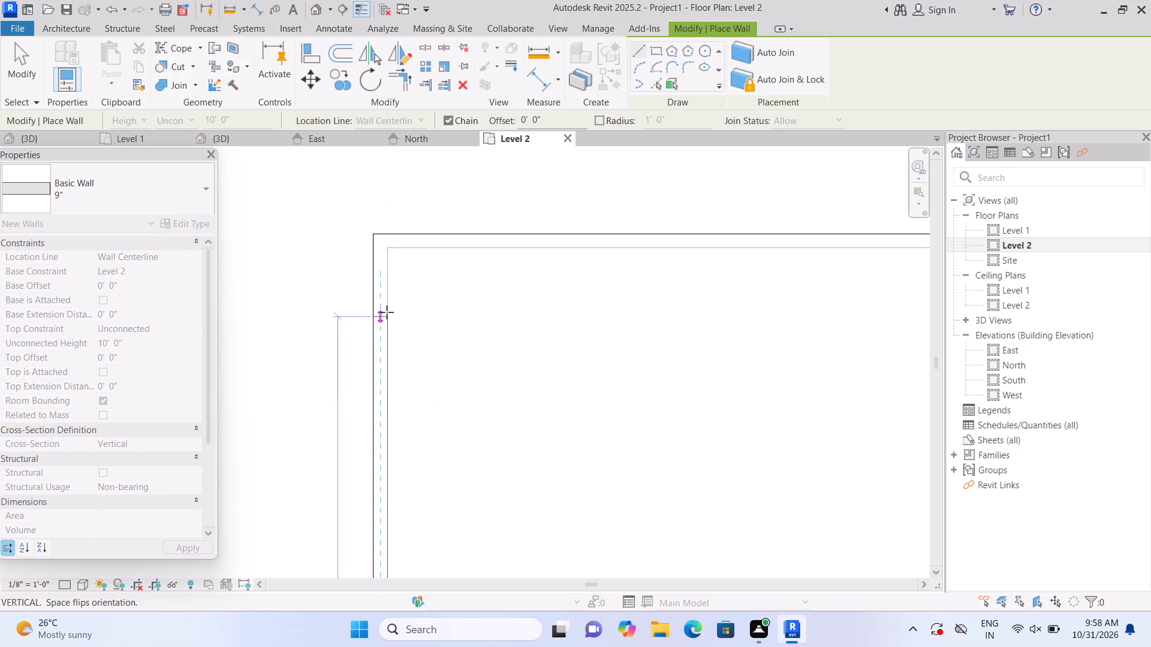
pyautogui.scroll(1, 383, 239)
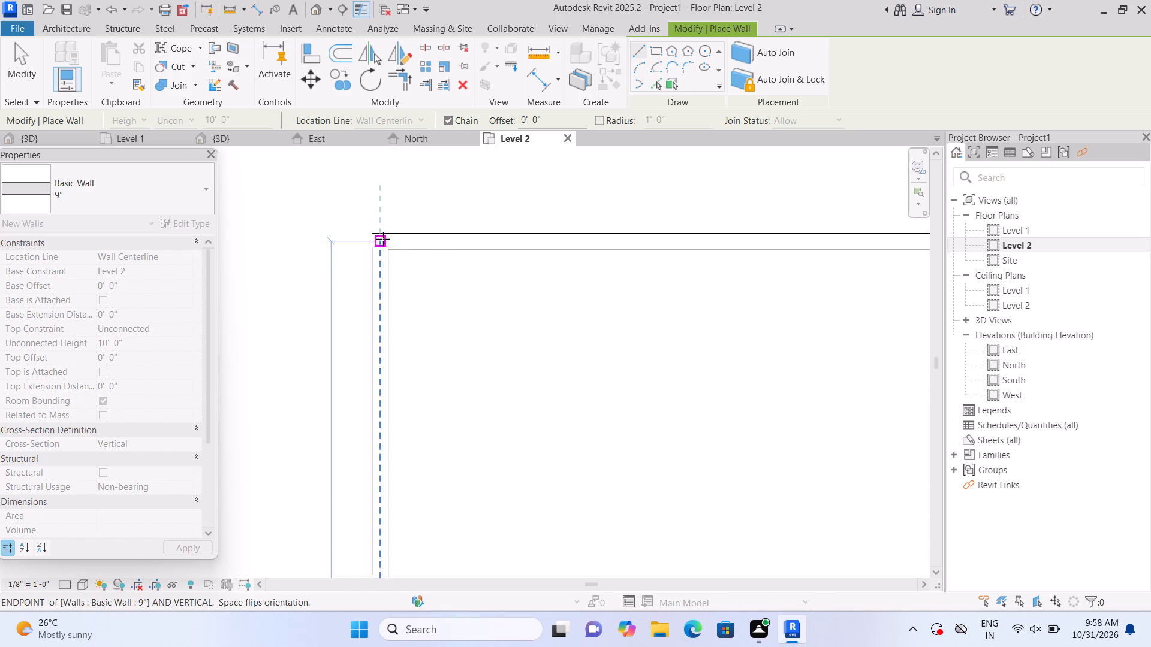
pyautogui.scroll(4, 383, 239)
pyautogui.click(383, 242)
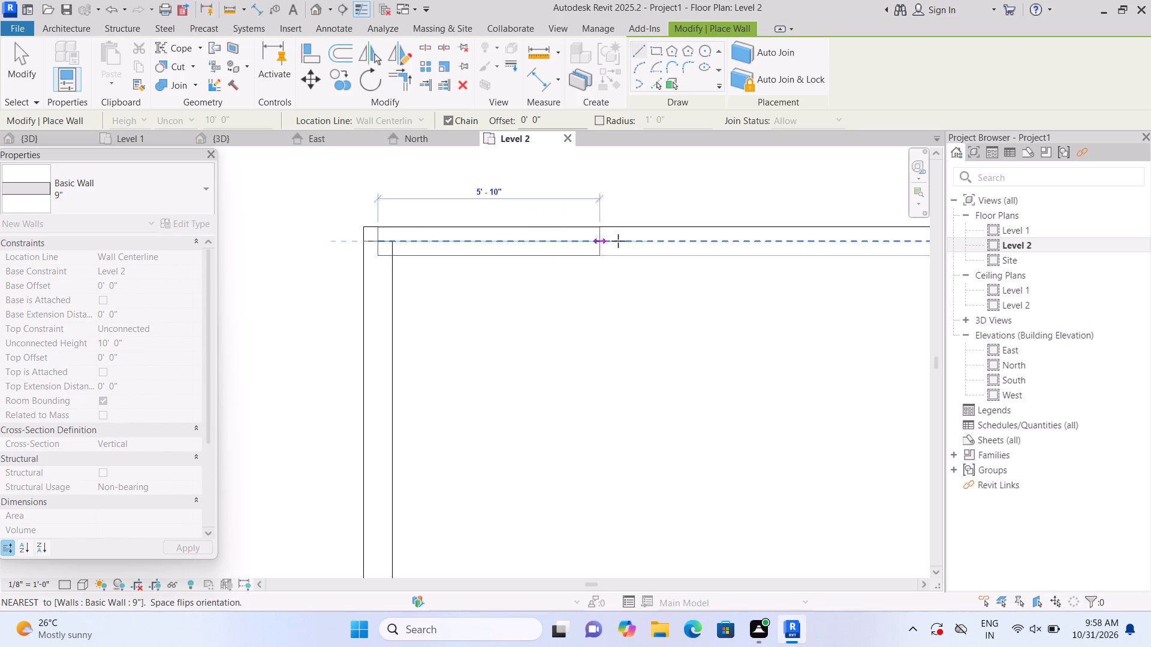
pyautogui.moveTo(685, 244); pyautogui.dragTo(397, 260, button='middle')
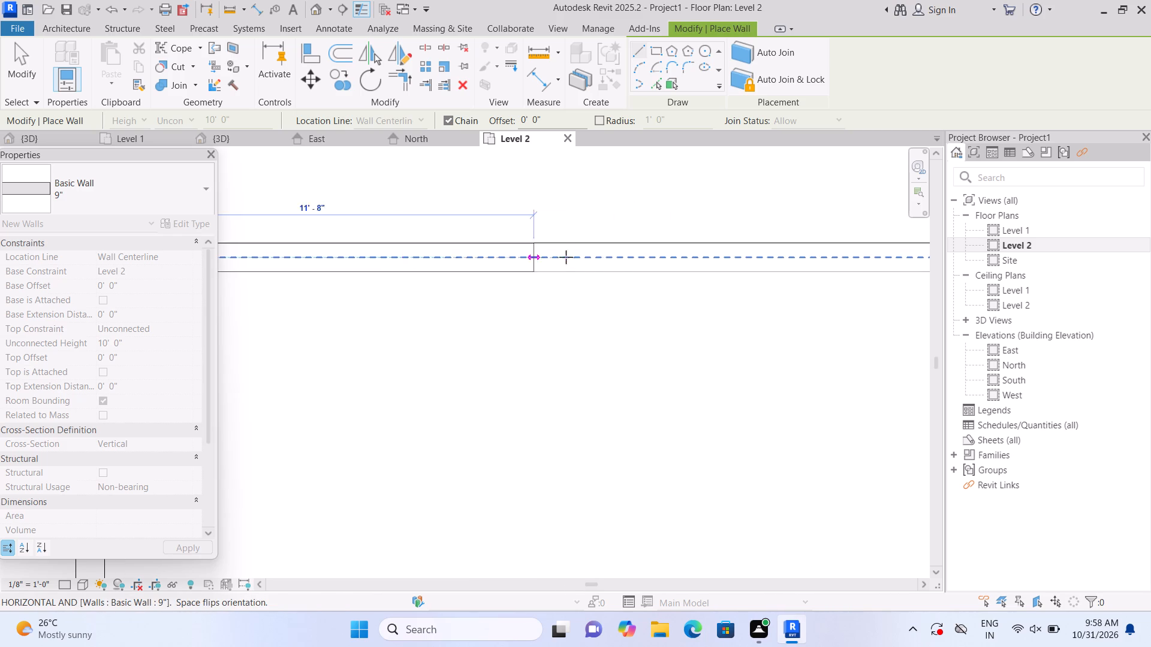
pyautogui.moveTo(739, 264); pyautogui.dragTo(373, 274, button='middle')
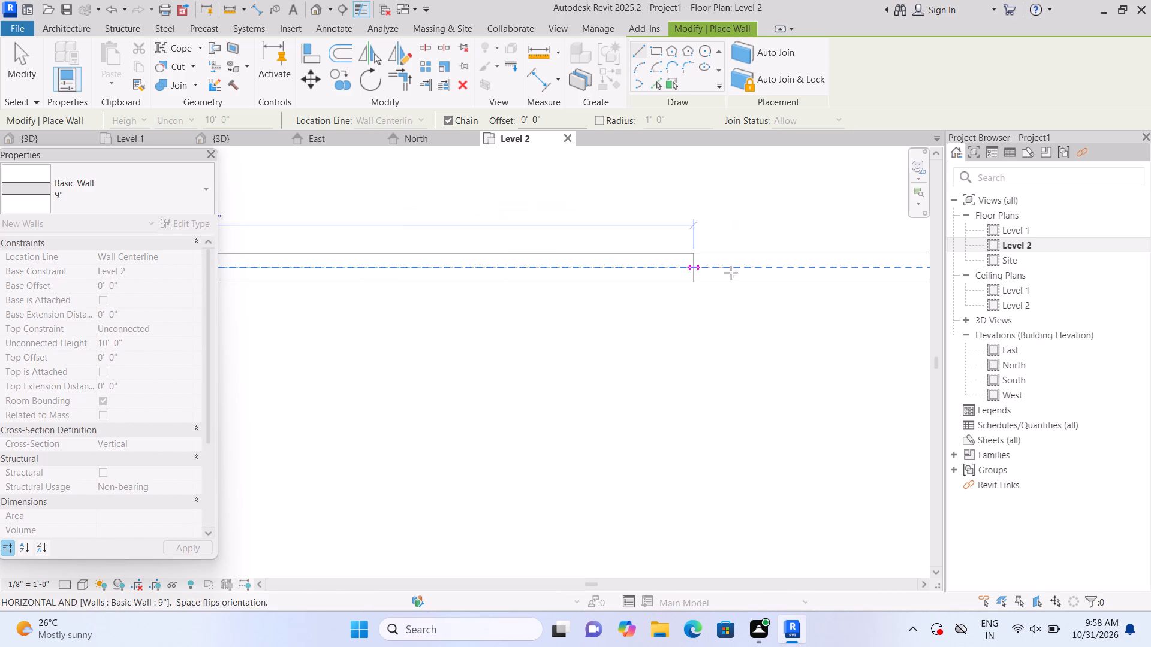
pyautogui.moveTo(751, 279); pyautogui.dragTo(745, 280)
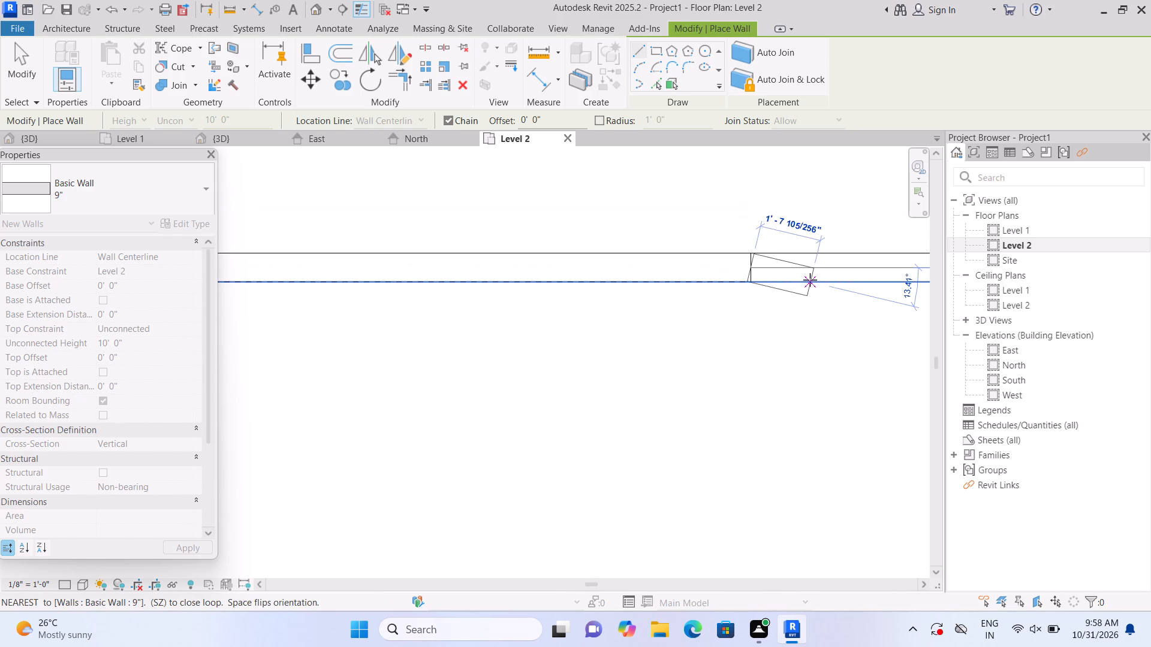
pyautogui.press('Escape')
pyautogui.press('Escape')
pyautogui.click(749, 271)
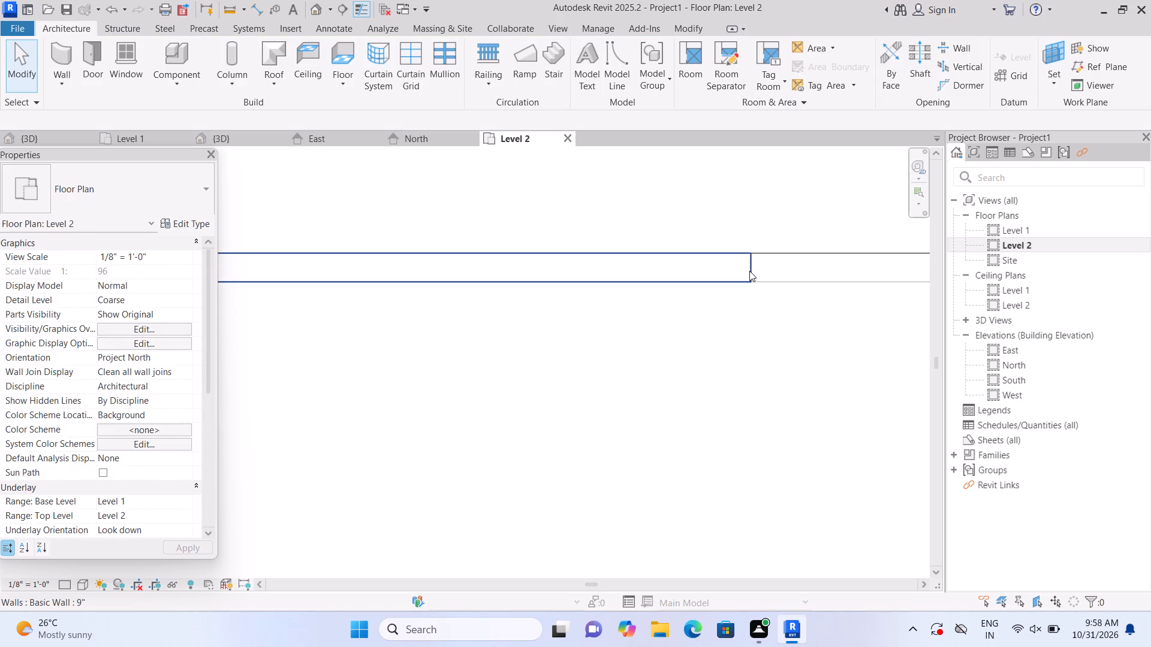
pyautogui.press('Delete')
# Draw a 9" wall on Level 2 along the back exterior wall's centerline, from the west wall's end to the opposite back corner.
pyautogui.scroll(-6, 767, 296)
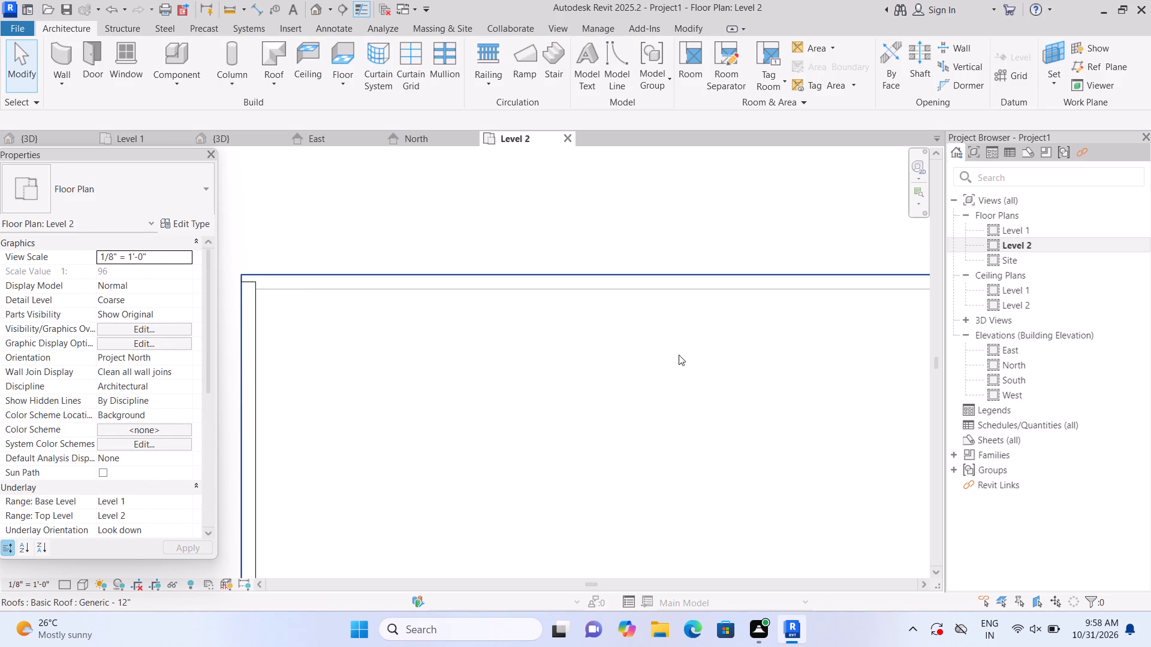
pyautogui.scroll(-1, 420, 348)
pyautogui.scroll(3, 342, 259)
pyautogui.scroll(3, 311, 385)
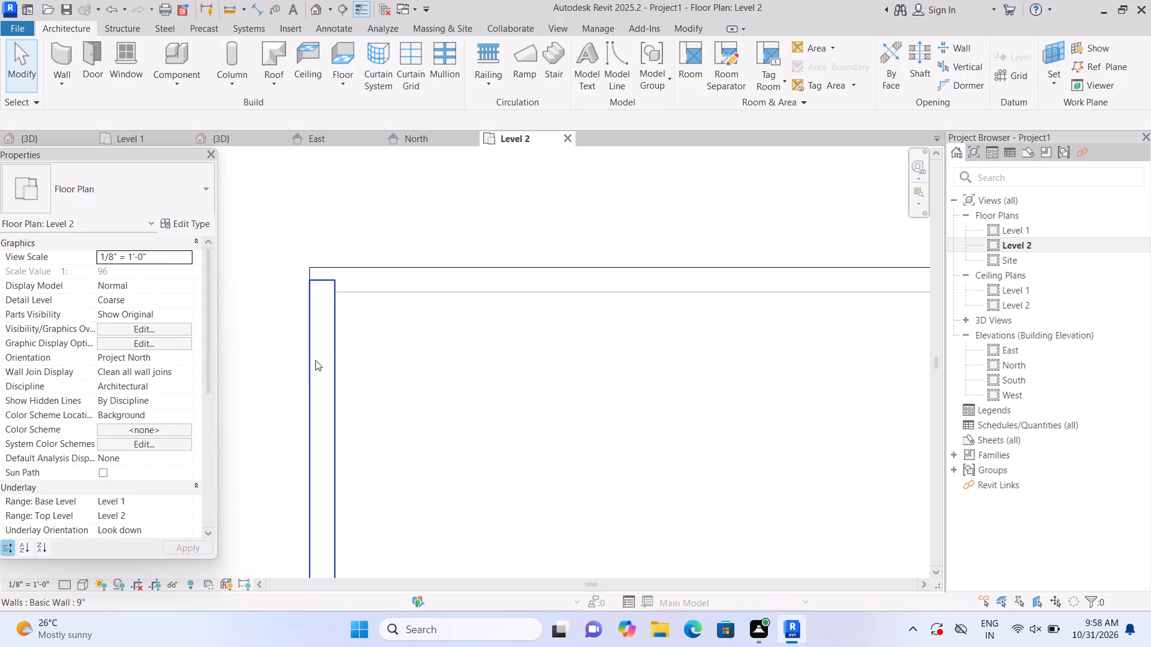
pyautogui.scroll(2, 315, 360)
pyautogui.click(73, 61)
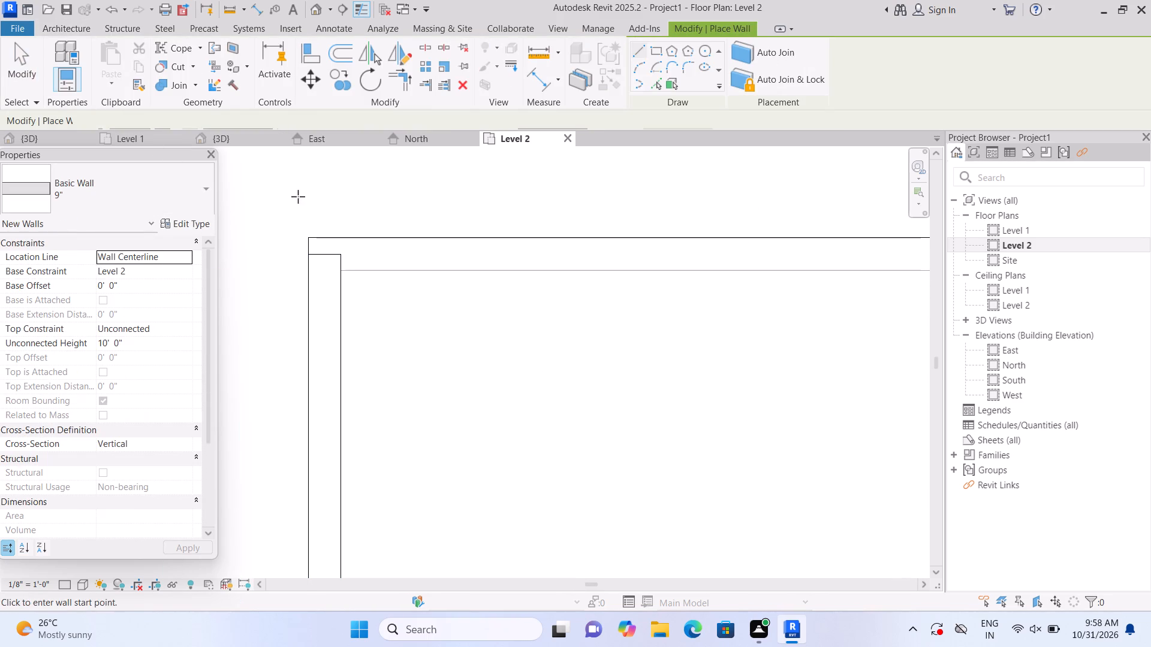
pyautogui.click(329, 253)
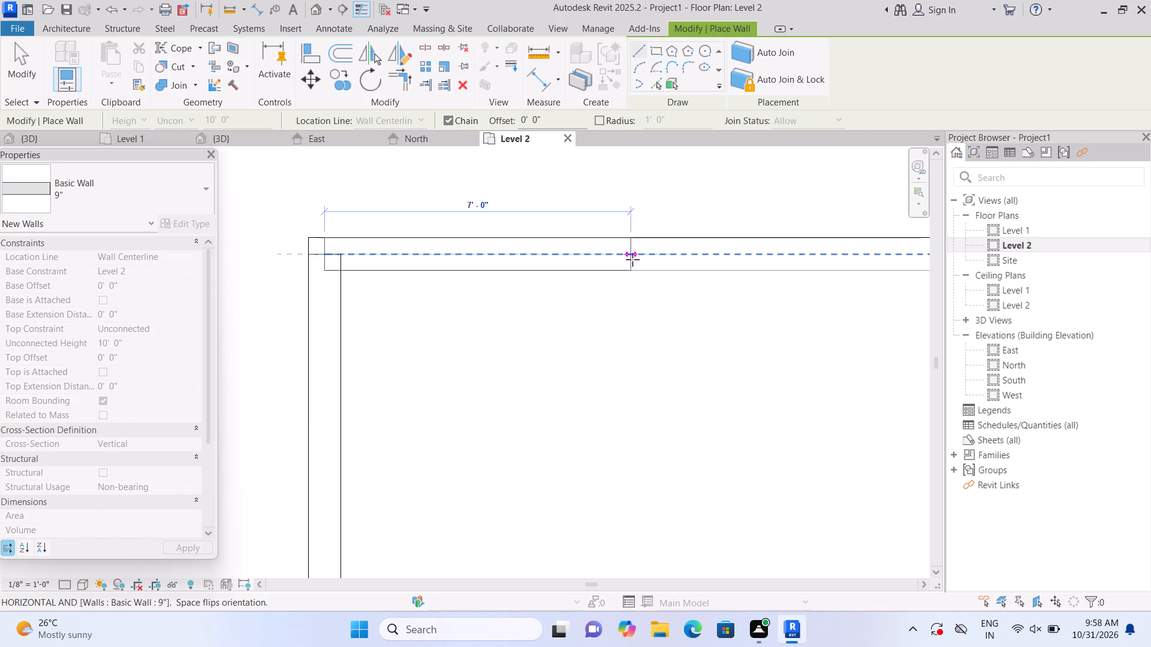
pyautogui.moveTo(653, 261); pyautogui.dragTo(390, 280, button='middle')
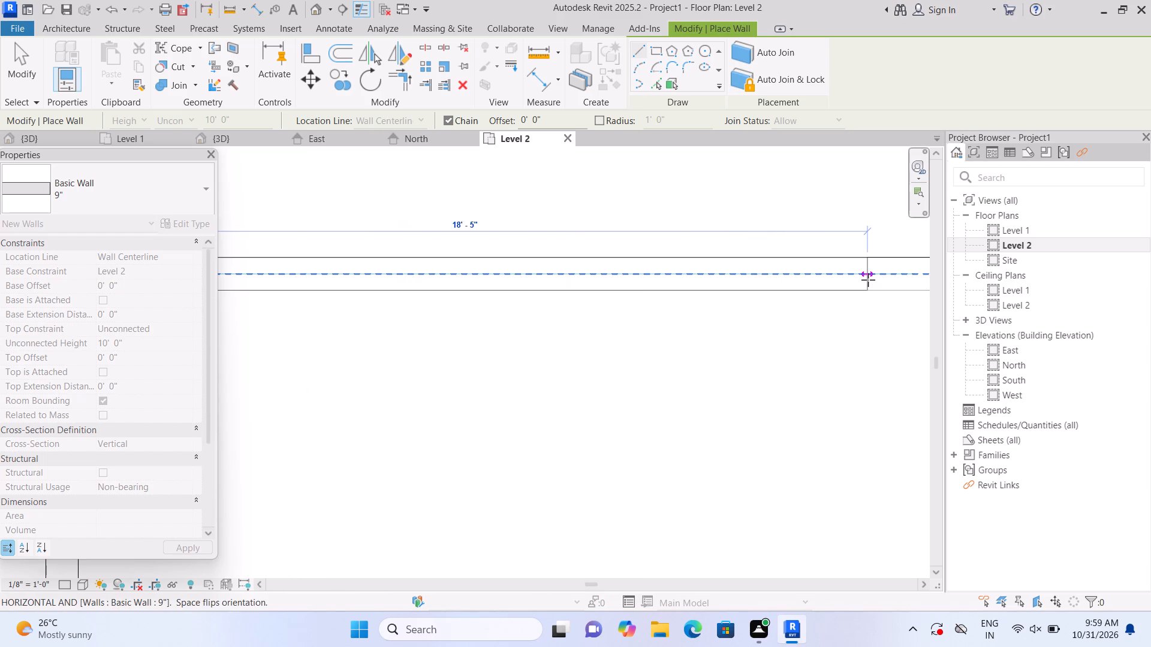
pyautogui.moveTo(868, 280); pyautogui.dragTo(559, 282, button='middle')
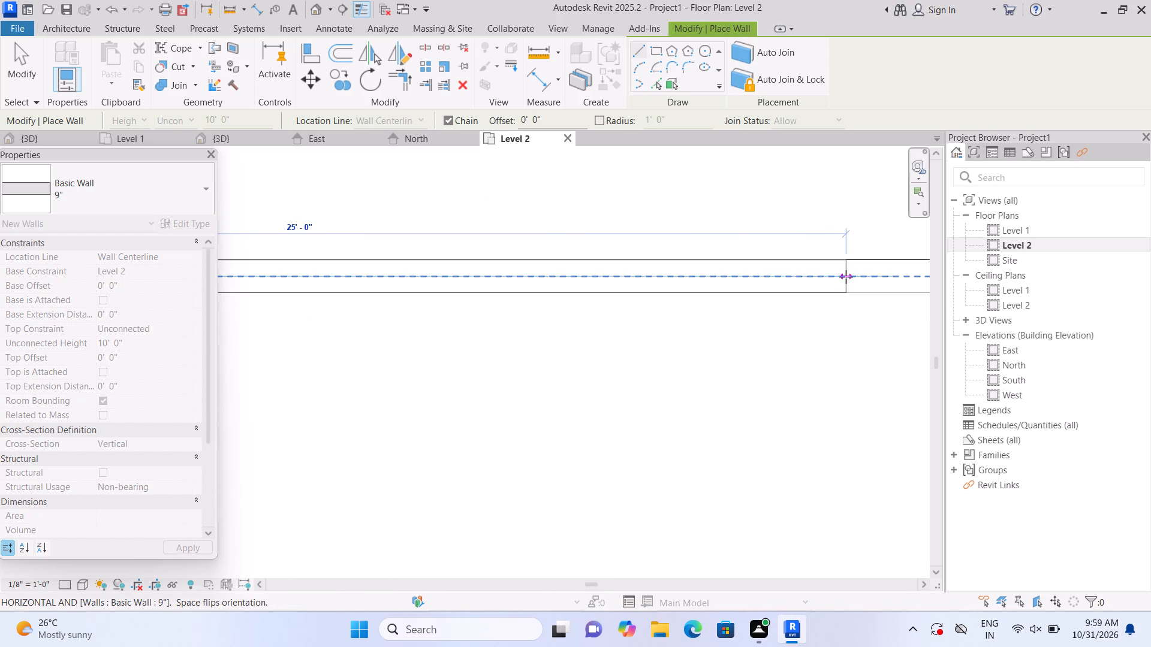
pyautogui.moveTo(846, 277); pyautogui.dragTo(528, 282, button='middle')
pyautogui.moveTo(871, 276); pyautogui.dragTo(582, 280, button='middle')
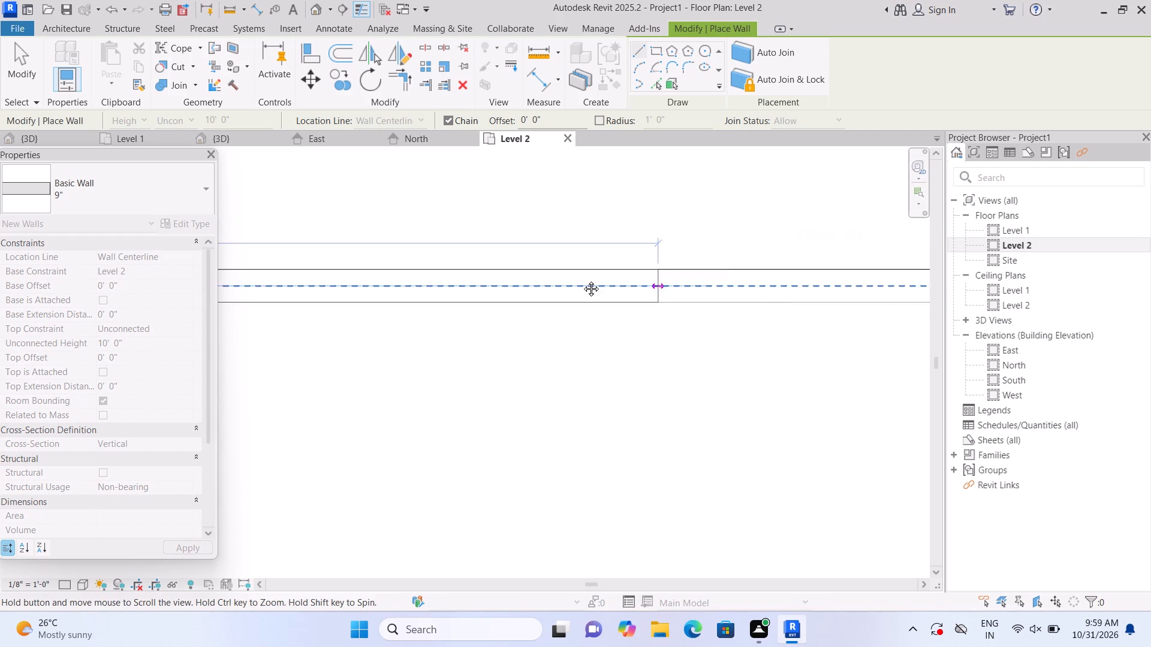
pyautogui.moveTo(582, 280); pyautogui.dragTo(456, 303, button='middle')
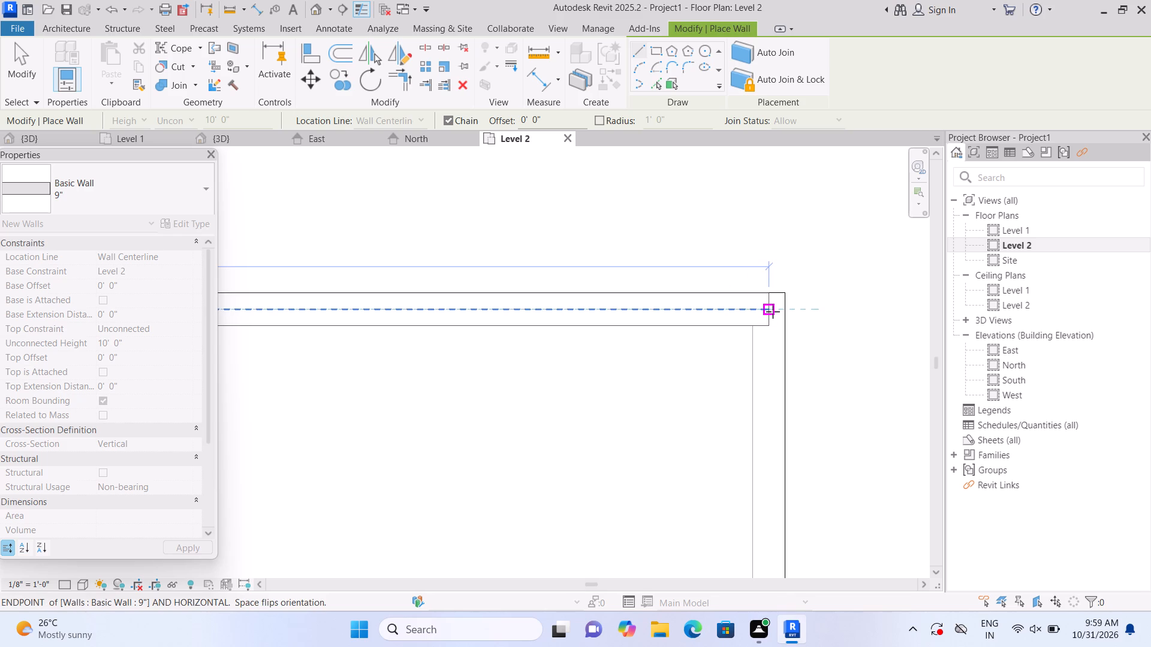
pyautogui.click(773, 312)
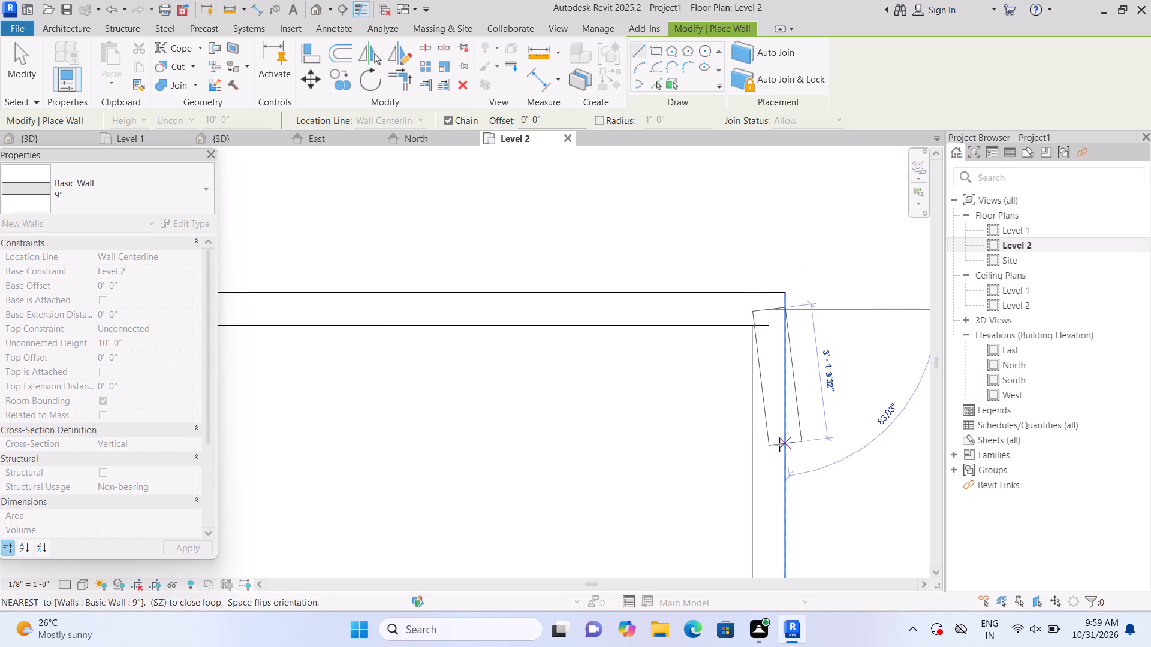
# Draw a 9" wall on Level 2 along the east exterior wall's centerline, from the back corner to the front corner.
pyautogui.moveTo(765, 455); pyautogui.dragTo(731, 316, button='middle')
pyautogui.moveTo(742, 506); pyautogui.dragTo(741, 506, button='middle')
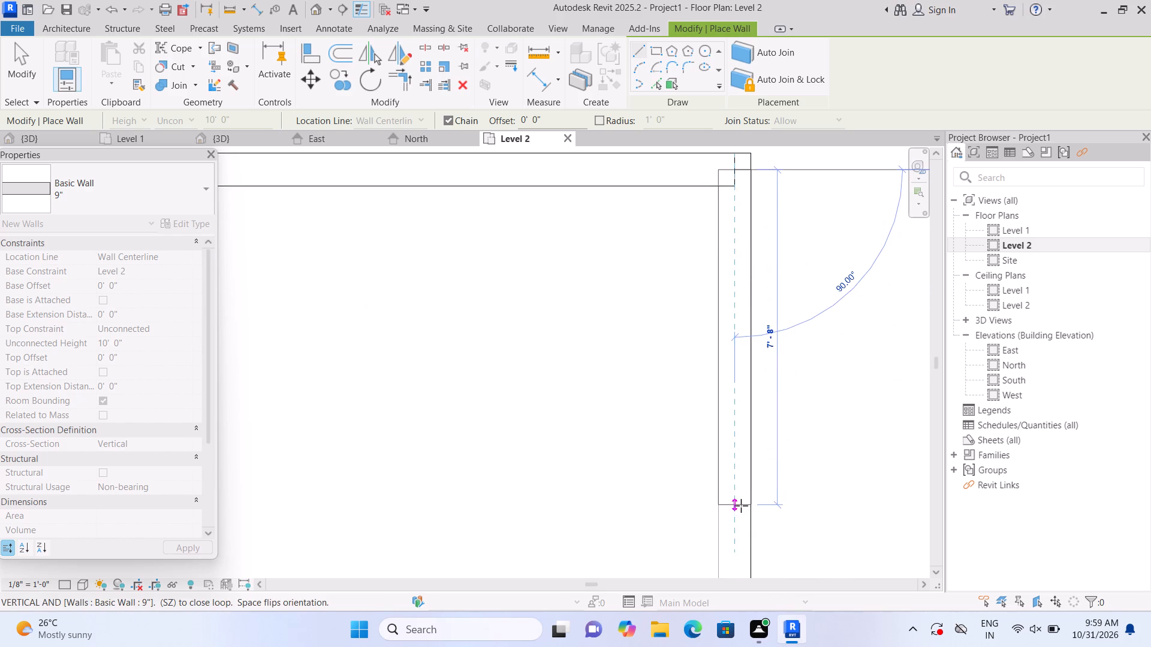
pyautogui.moveTo(741, 506); pyautogui.dragTo(715, 270, button='middle')
pyautogui.moveTo(710, 459); pyautogui.dragTo(688, 214, button='middle')
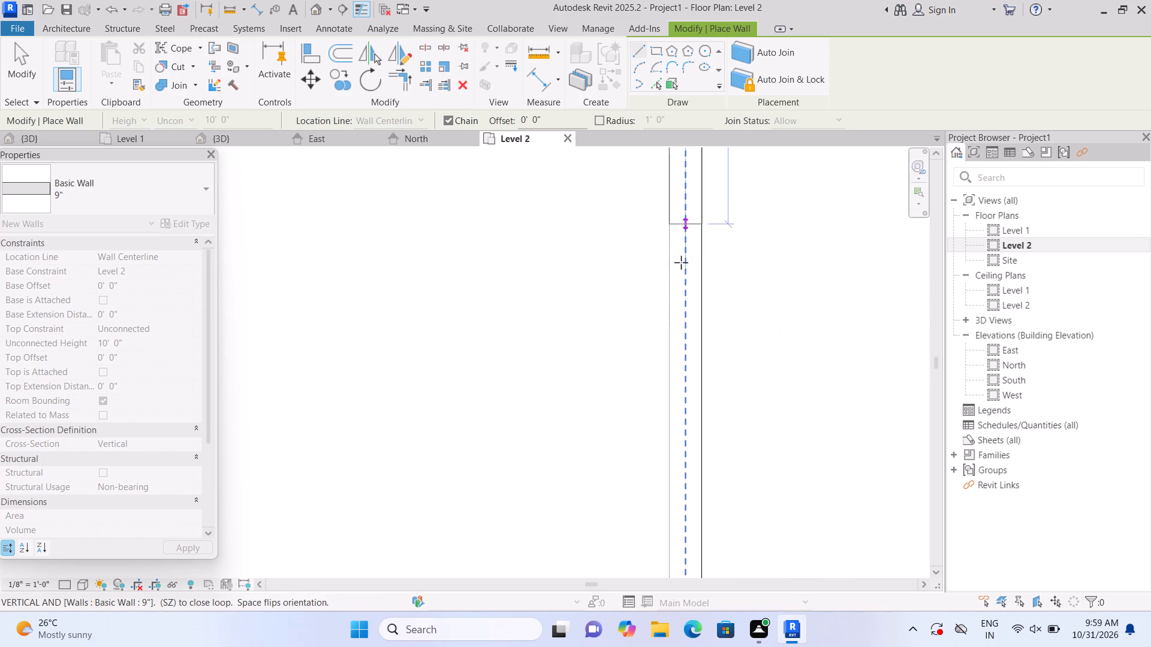
pyautogui.scroll(1, 678, 432)
pyautogui.moveTo(677, 431); pyautogui.dragTo(670, 241, button='middle')
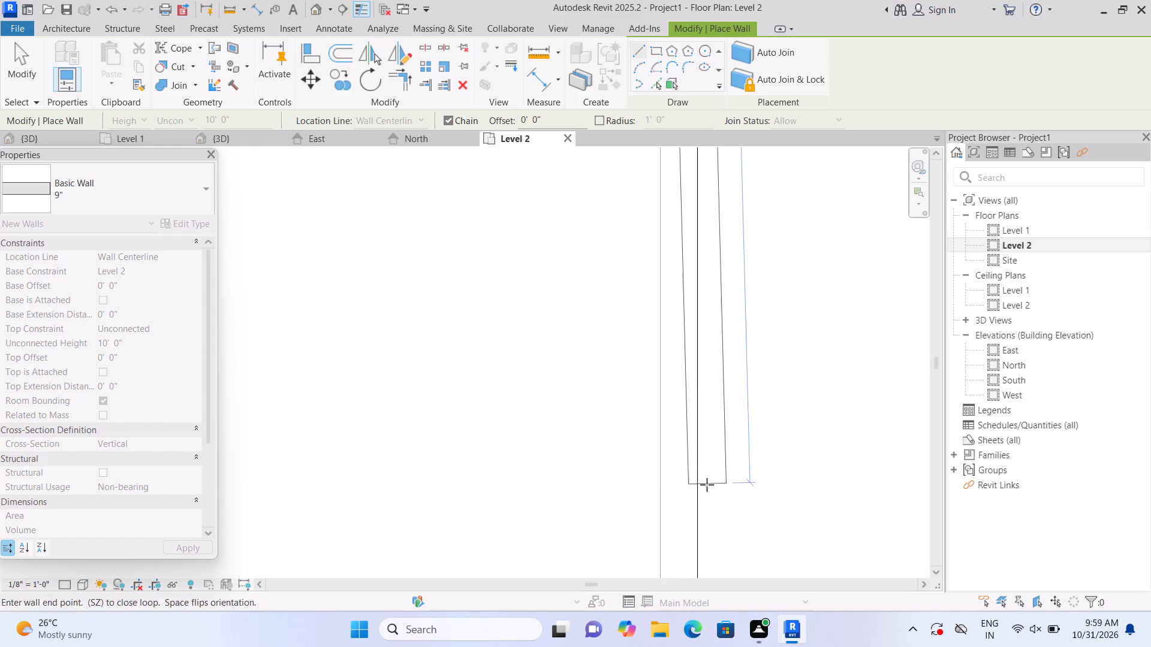
pyautogui.moveTo(677, 513); pyautogui.dragTo(675, 294, button='middle')
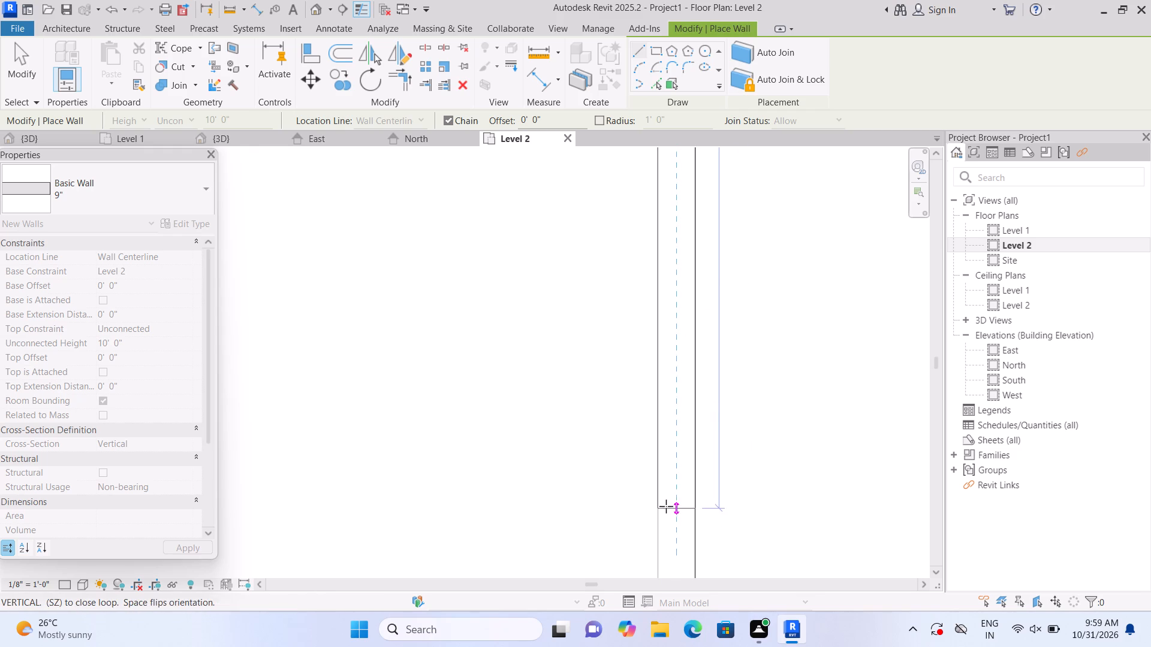
pyautogui.moveTo(665, 470); pyautogui.dragTo(664, 281, button='middle')
pyautogui.moveTo(665, 482); pyautogui.dragTo(662, 276, button='middle')
pyautogui.scroll(1, 663, 477)
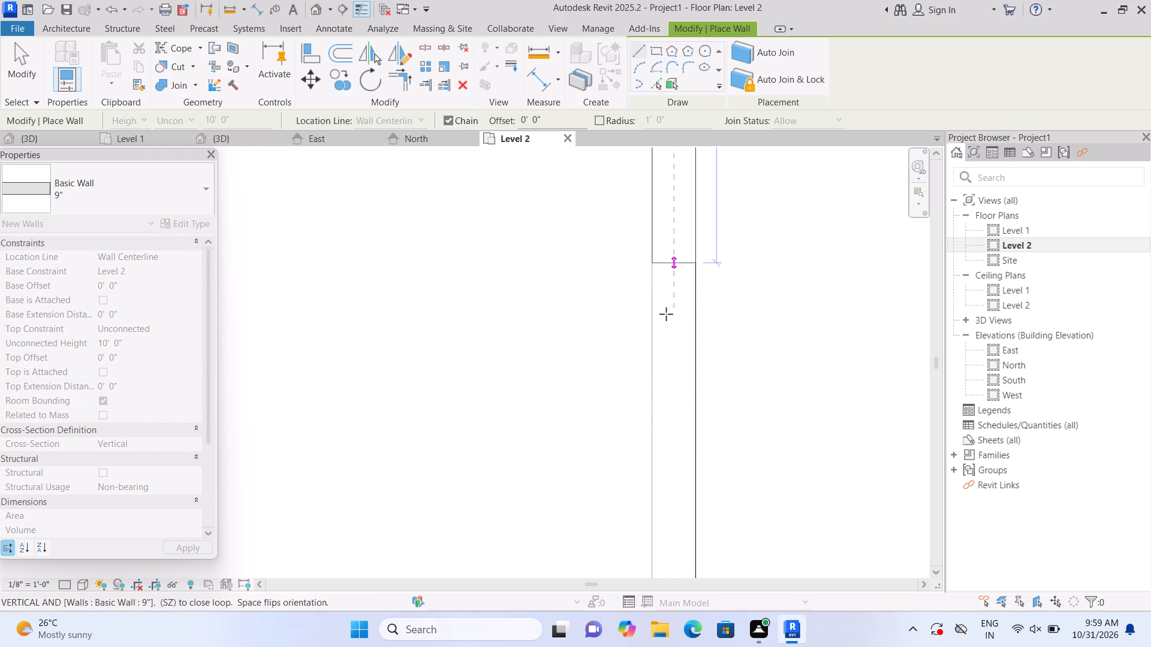
pyautogui.scroll(-5, 661, 452)
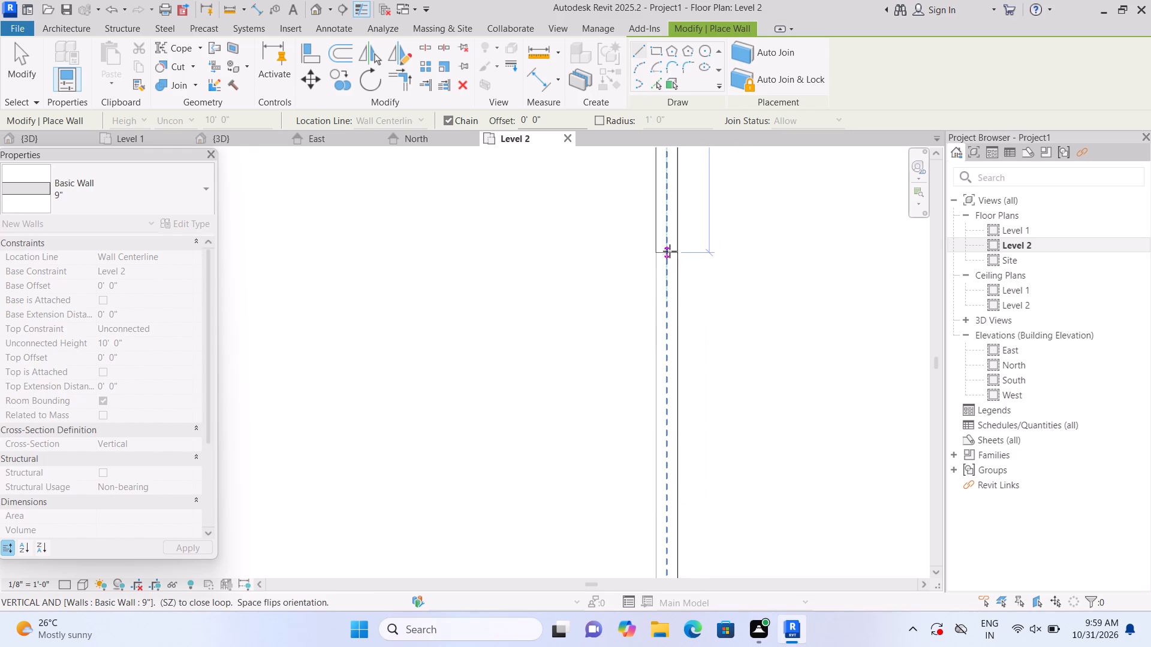
pyautogui.scroll(1, 670, 471)
pyautogui.moveTo(665, 454); pyautogui.dragTo(665, 268, button='middle')
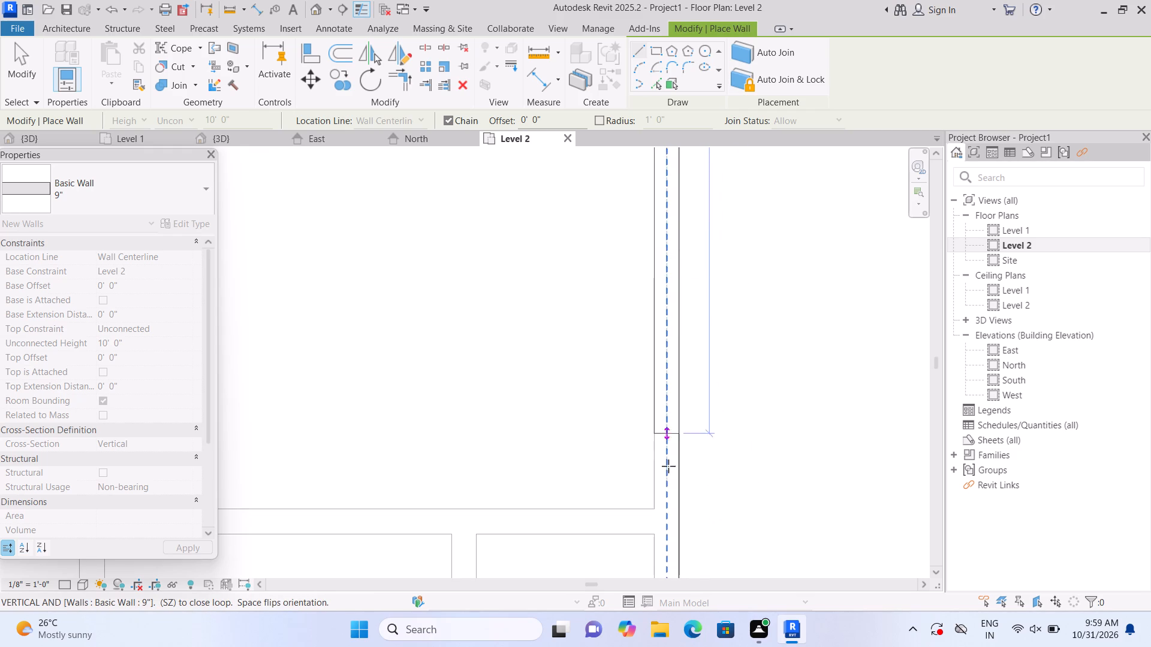
pyautogui.moveTo(656, 497); pyautogui.dragTo(666, 356, button='middle')
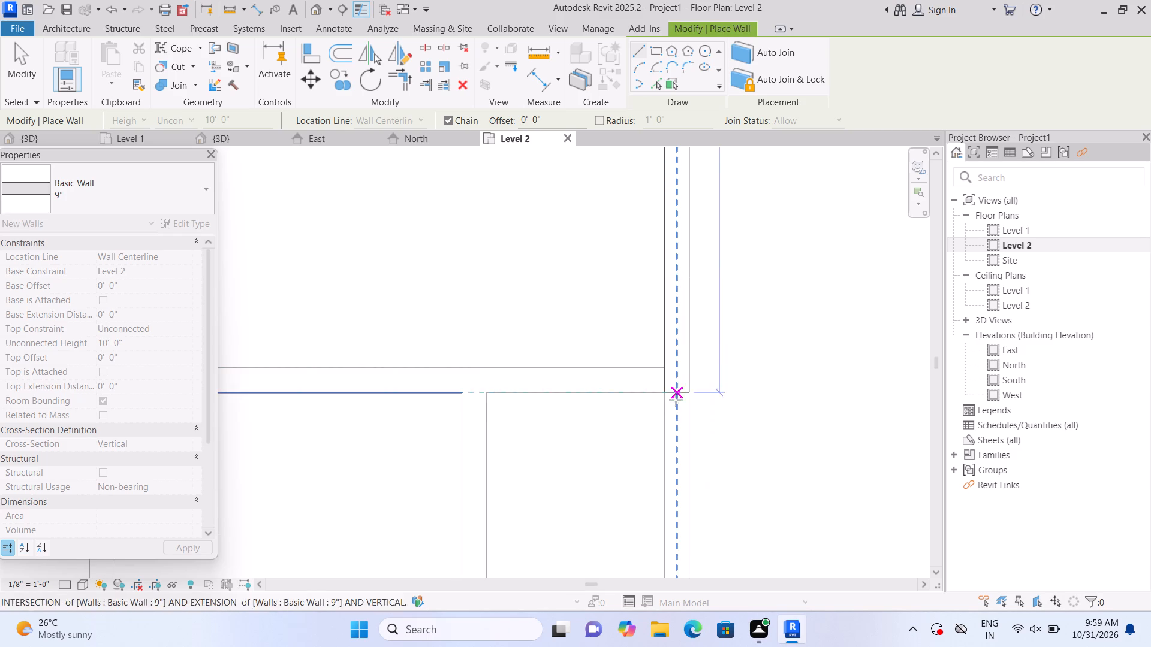
pyautogui.scroll(-5, 665, 394)
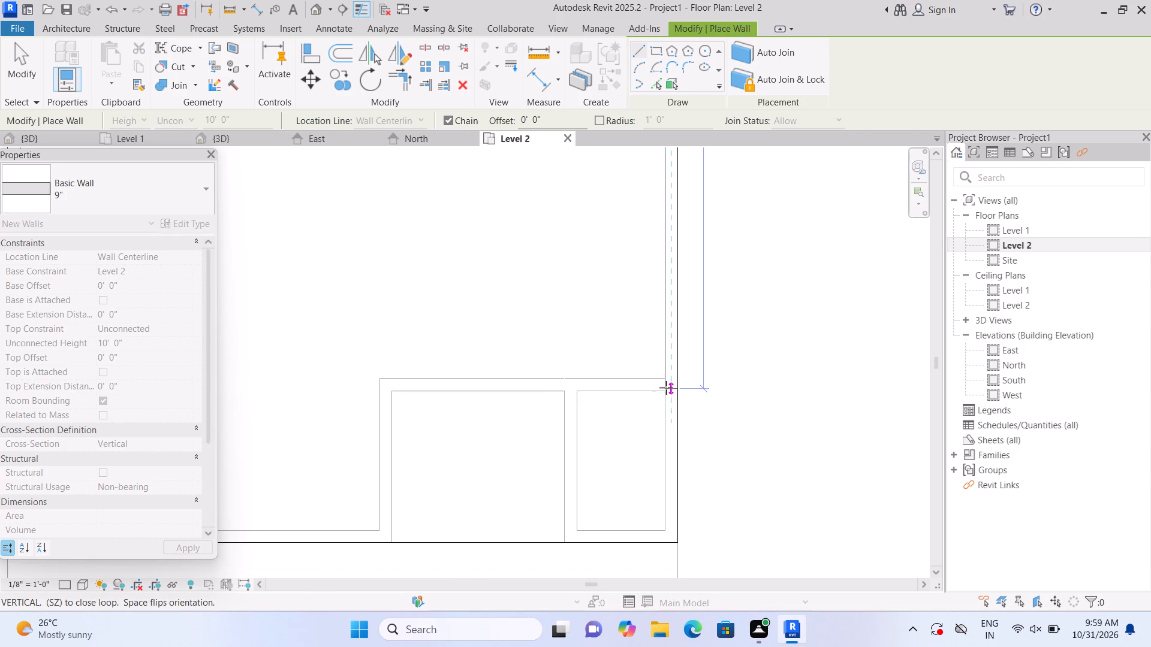
pyautogui.doubleClick(670, 537)
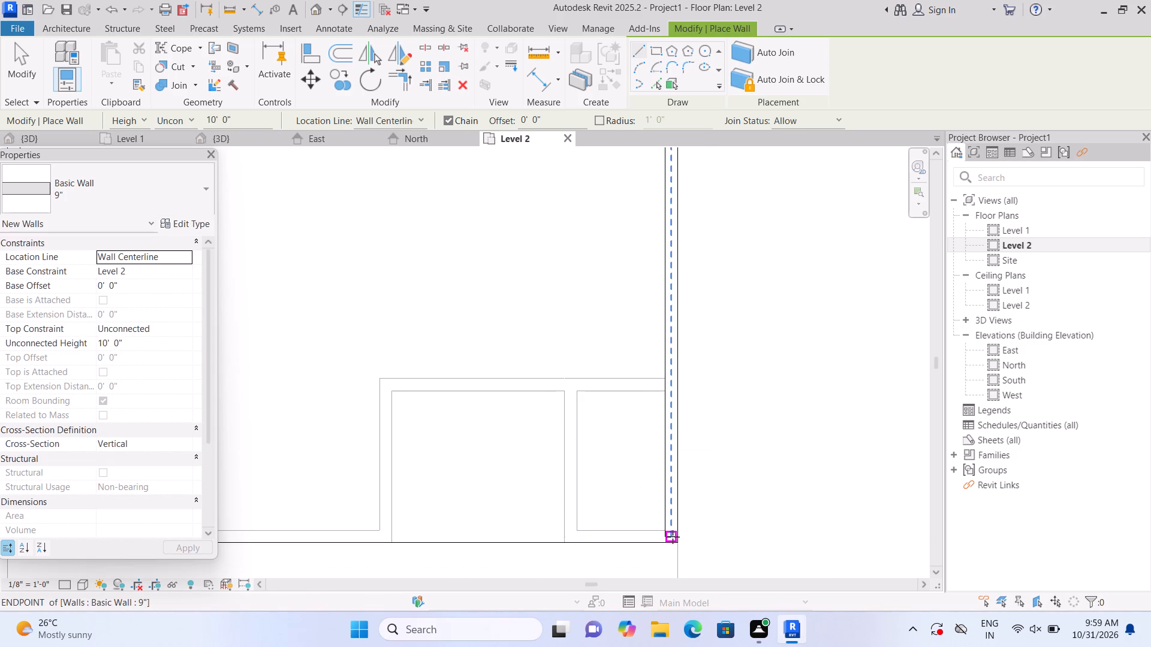
# Close the Level 2 perimeter with a 9" wall along the front, from the east wall's end to the west wall's front end.
pyautogui.click(673, 537)
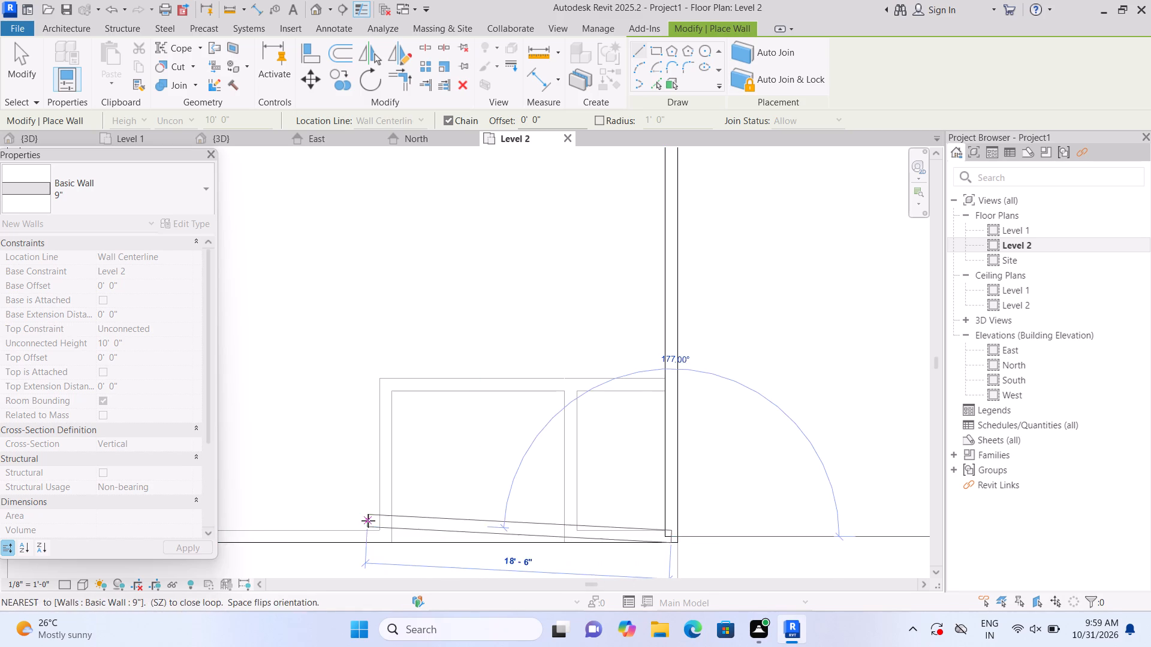
pyautogui.moveTo(336, 536); pyautogui.dragTo(547, 534, button='middle')
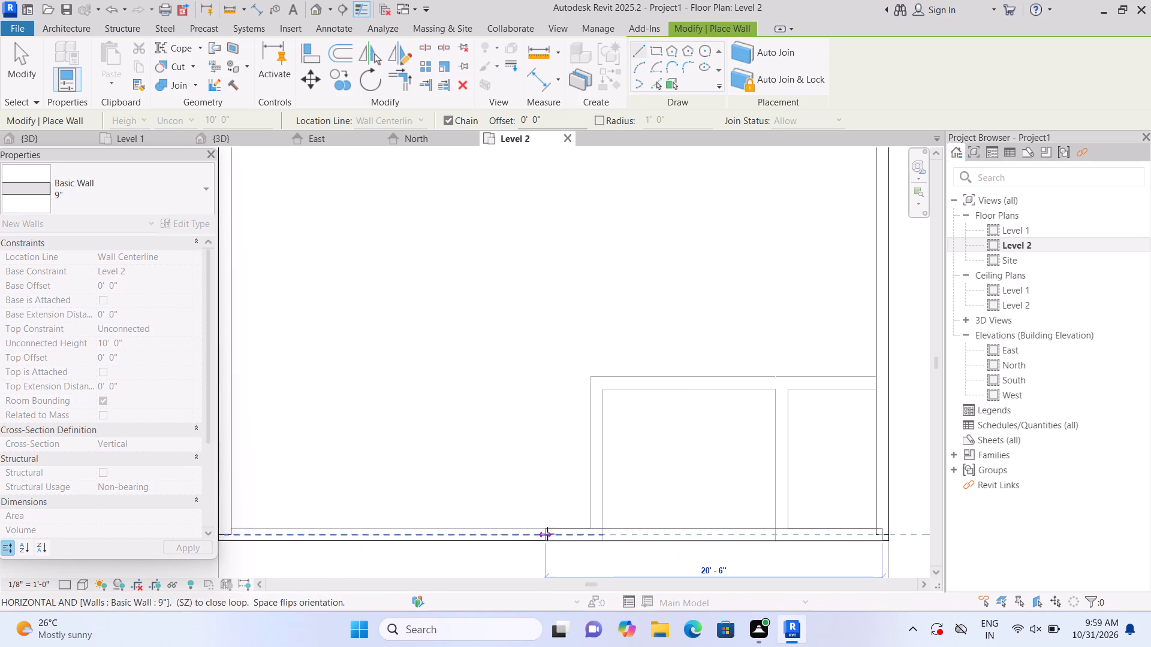
pyautogui.moveTo(335, 534); pyautogui.dragTo(529, 541, button='middle')
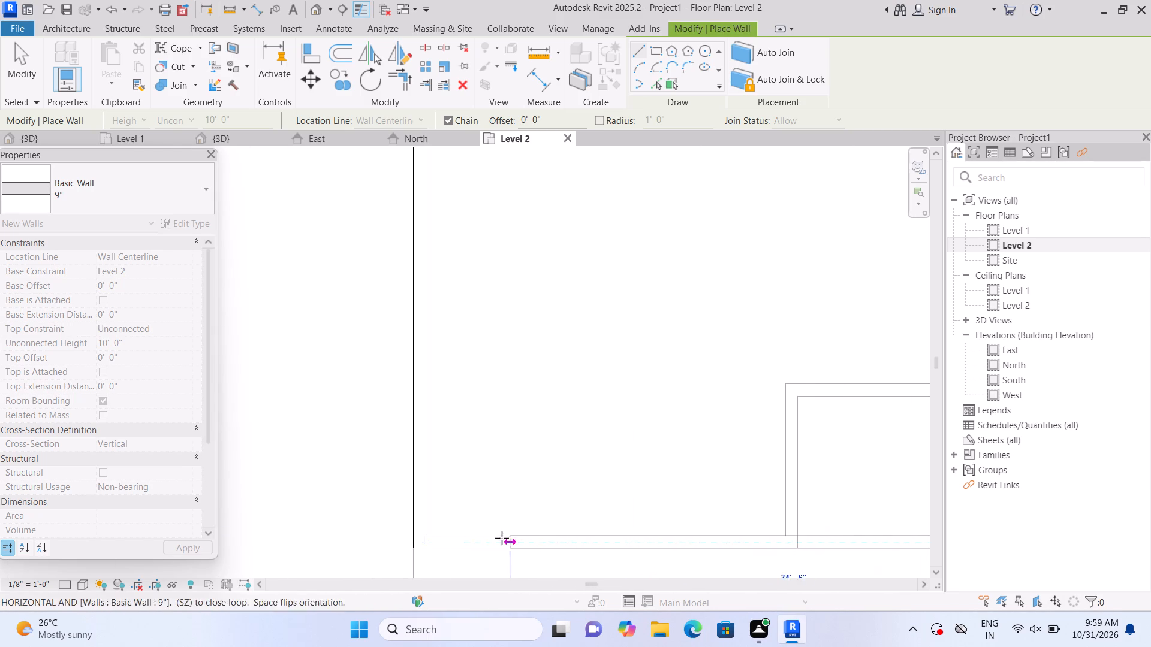
pyautogui.scroll(2, 436, 536)
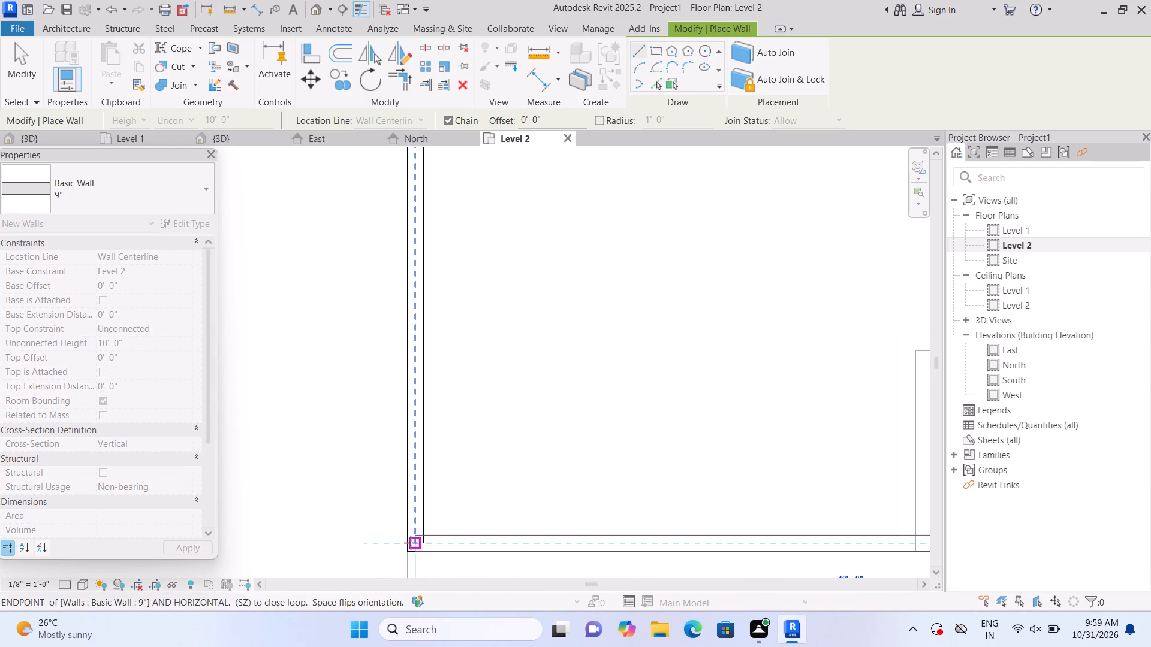
pyautogui.click(411, 543)
pyautogui.press('Escape')
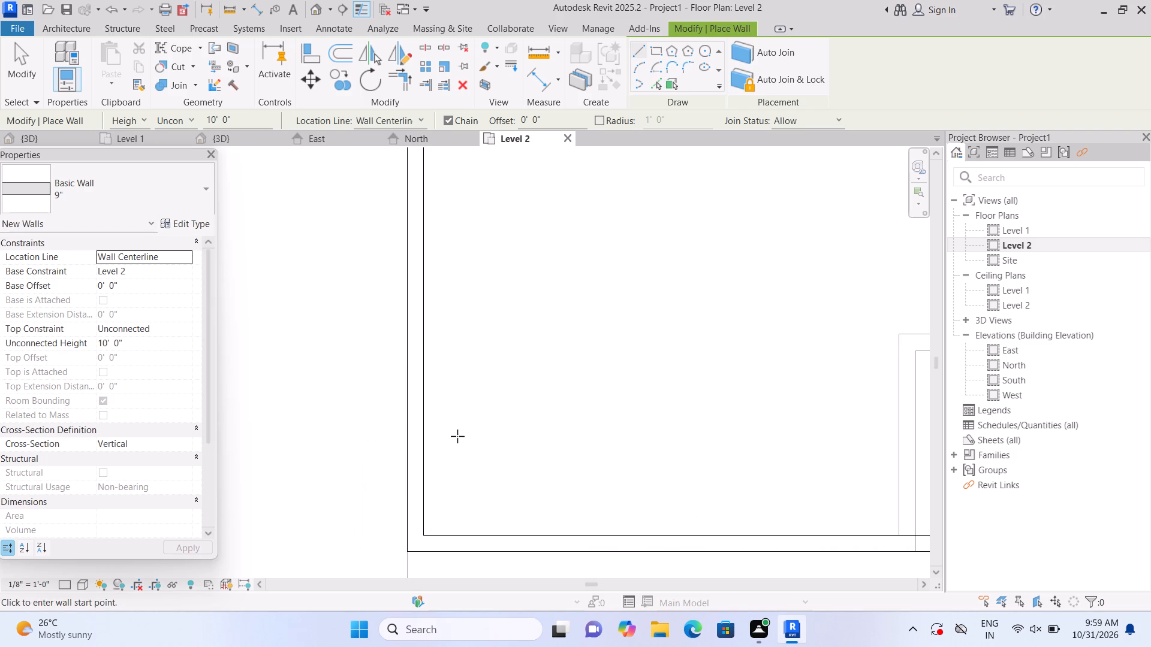
# Examine the closed Level 2 wall perimeter in plan around the entrance area and in the 3D view.
pyautogui.scroll(-9, 448, 452)
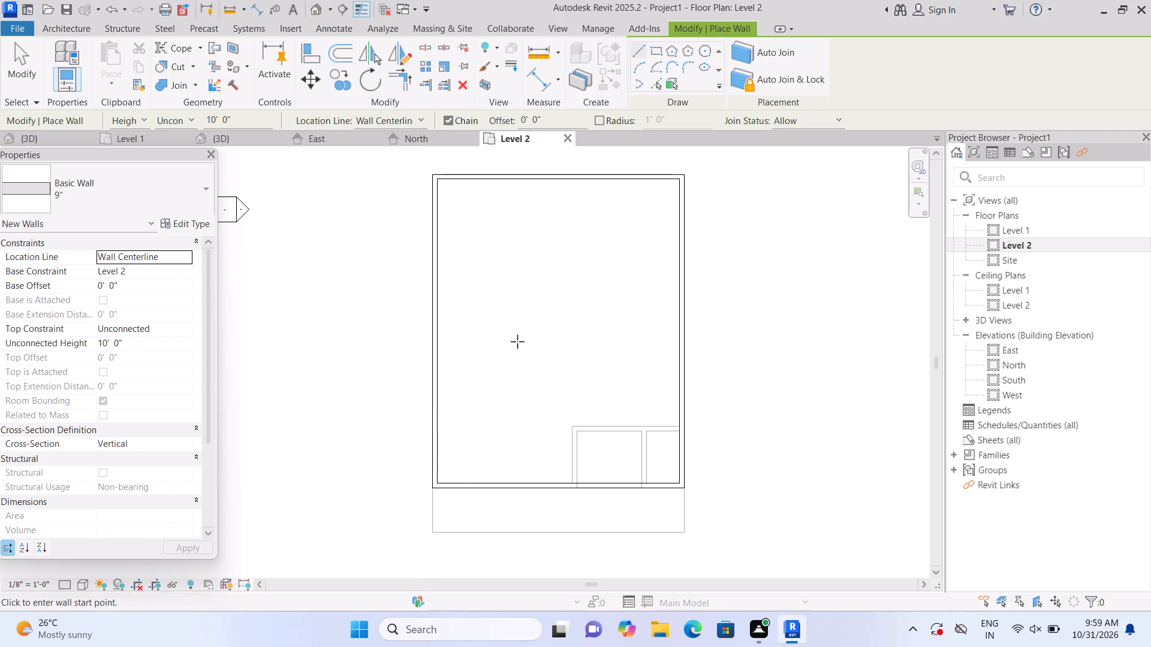
pyautogui.scroll(6, 685, 477)
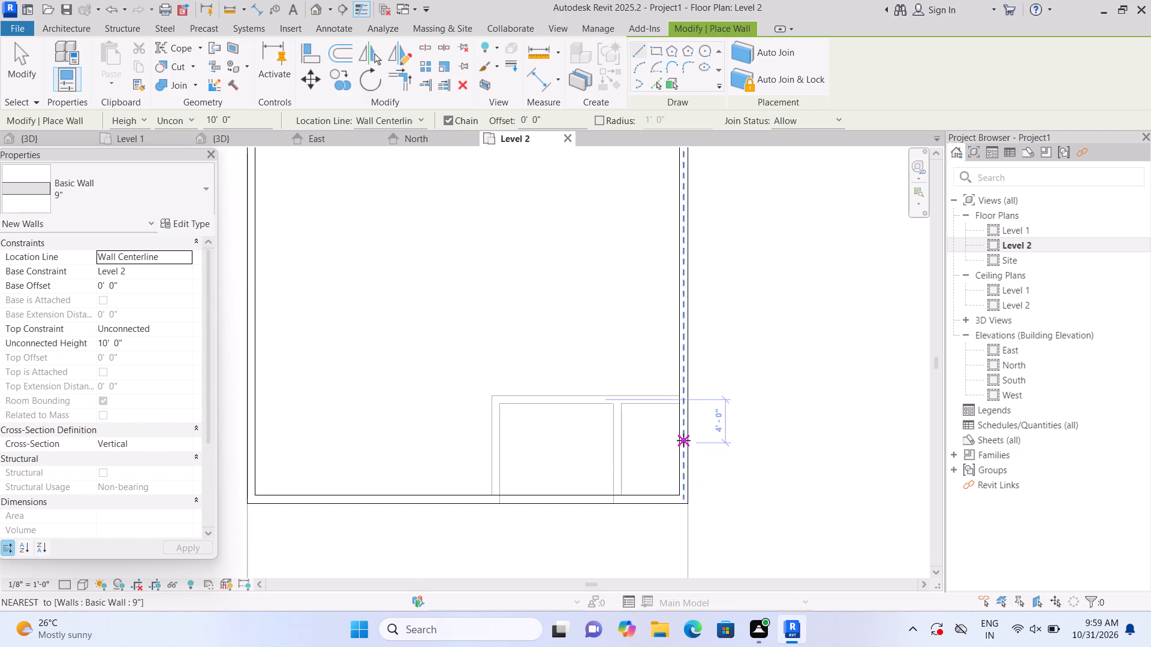
pyautogui.scroll(6, 683, 440)
pyautogui.scroll(-6, 727, 398)
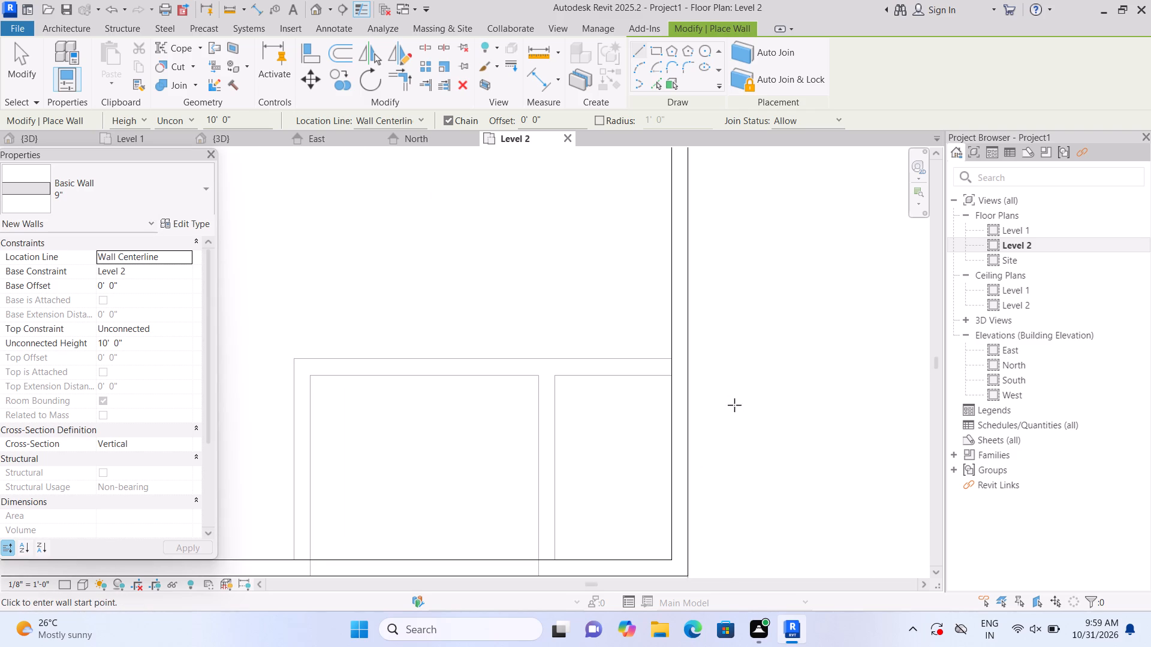
pyautogui.scroll(-7, 734, 405)
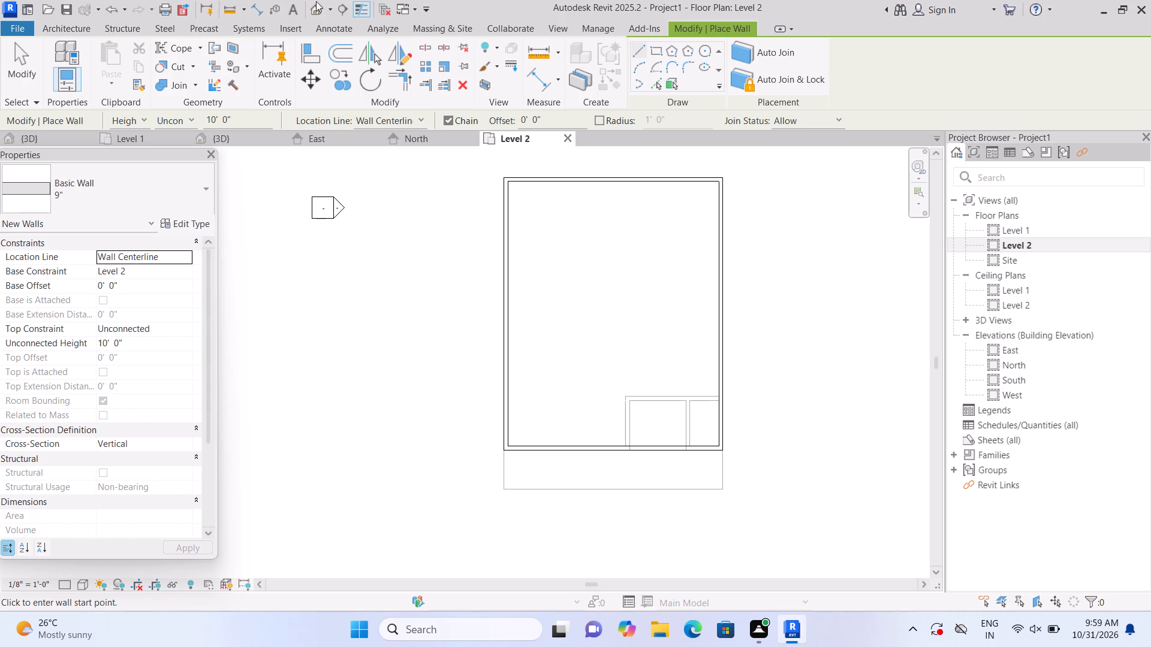
pyautogui.click(317, 13)
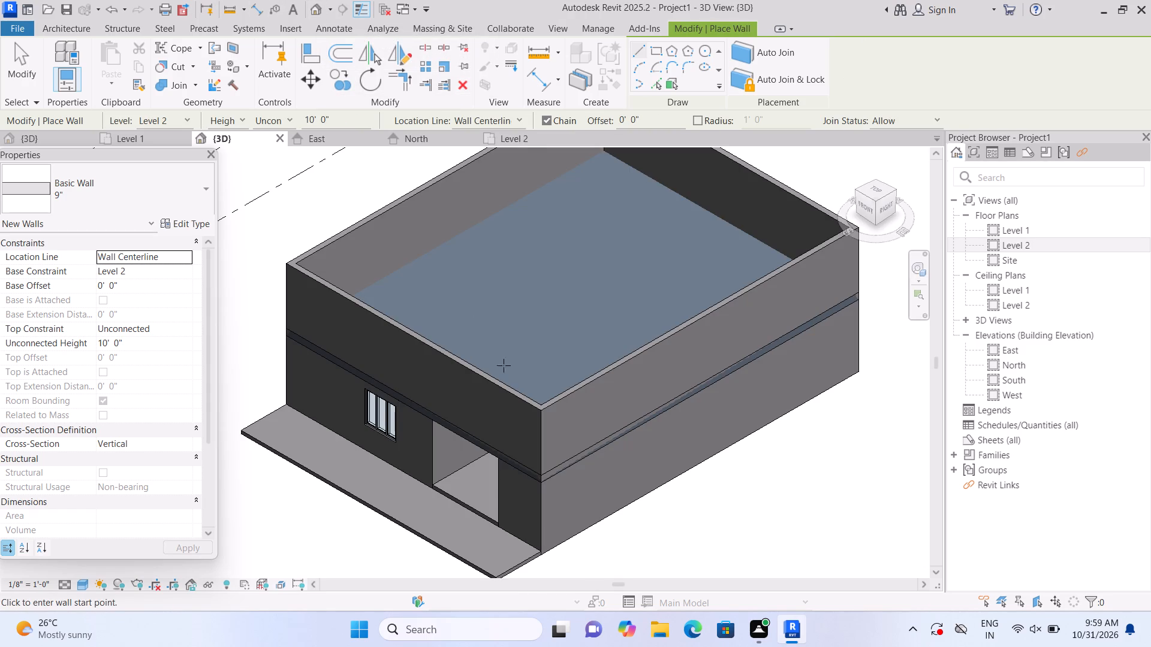
pyautogui.scroll(-2, 540, 343)
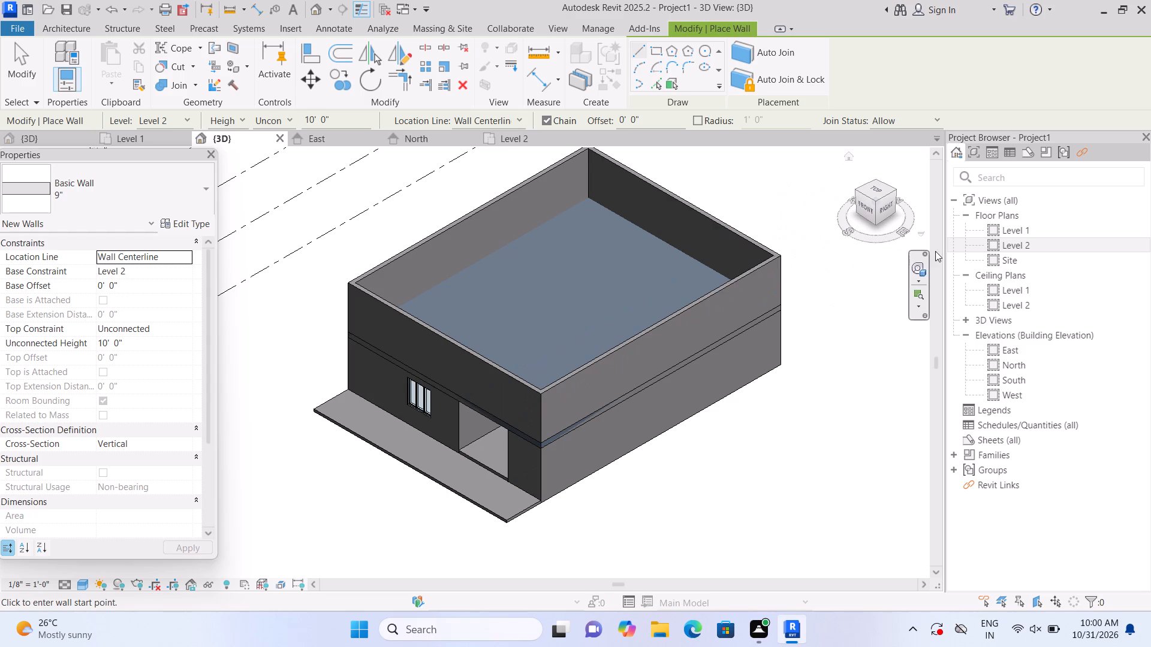
# Return to the Level 2 floor plan.
pyautogui.doubleClick(993, 243)
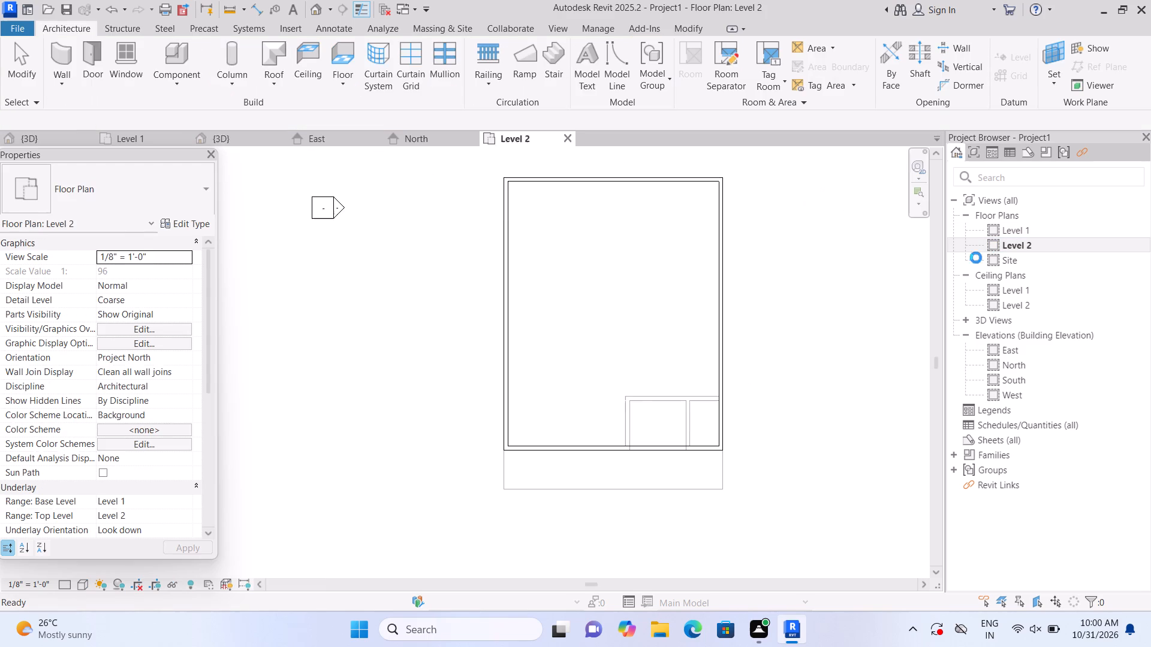
pyautogui.click(693, 189)
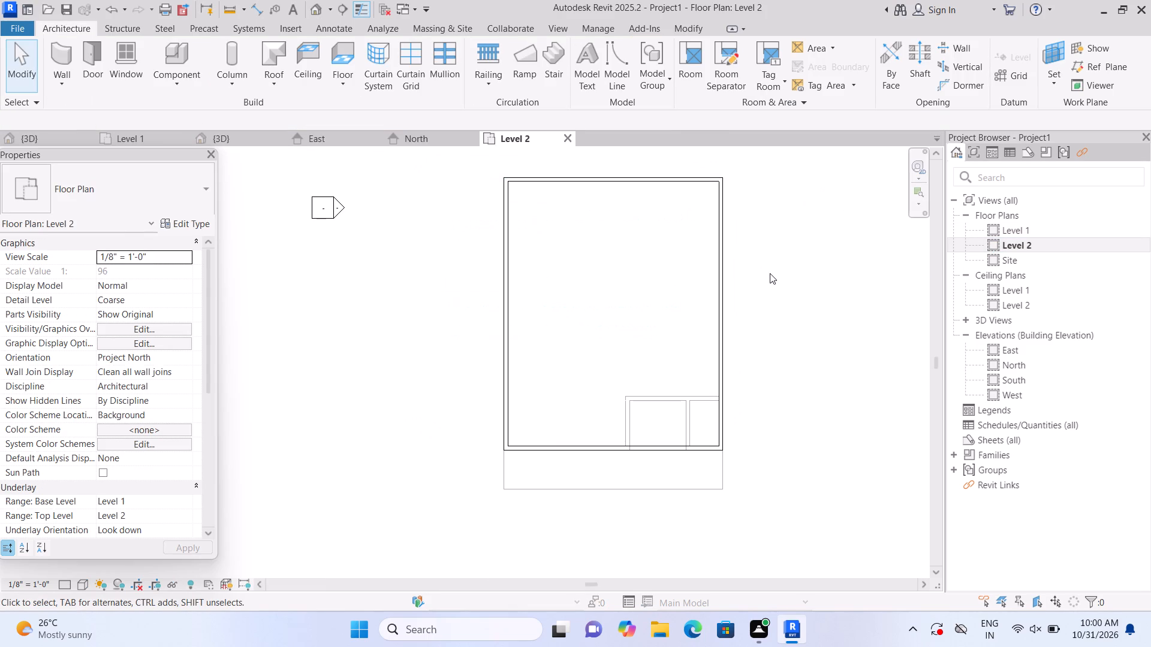
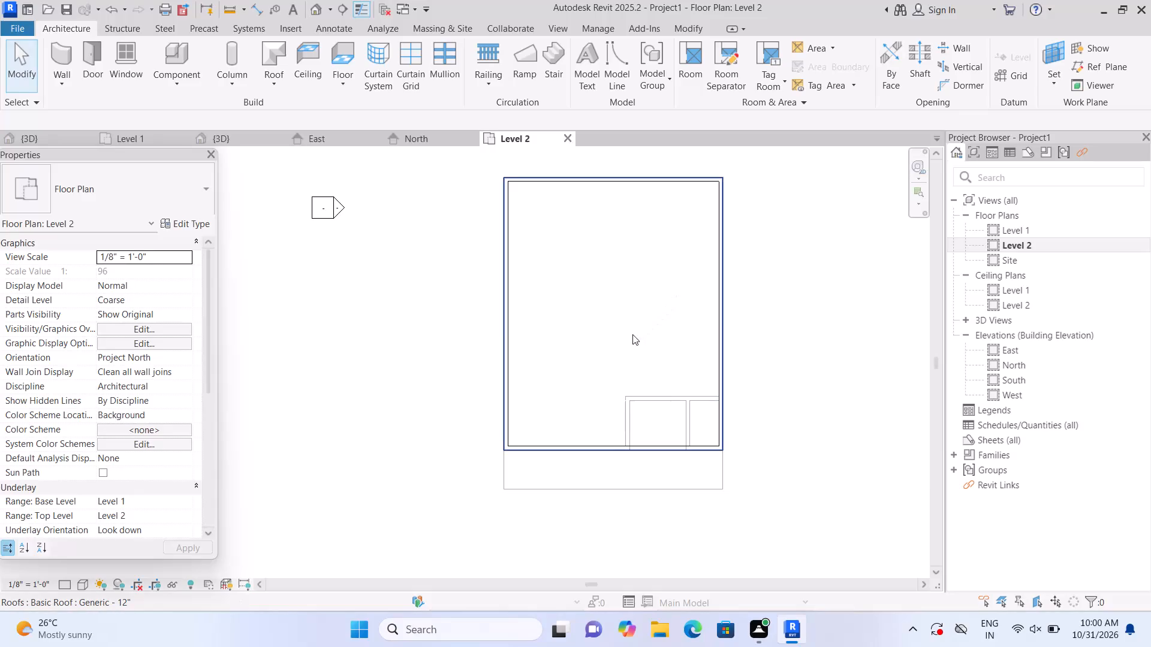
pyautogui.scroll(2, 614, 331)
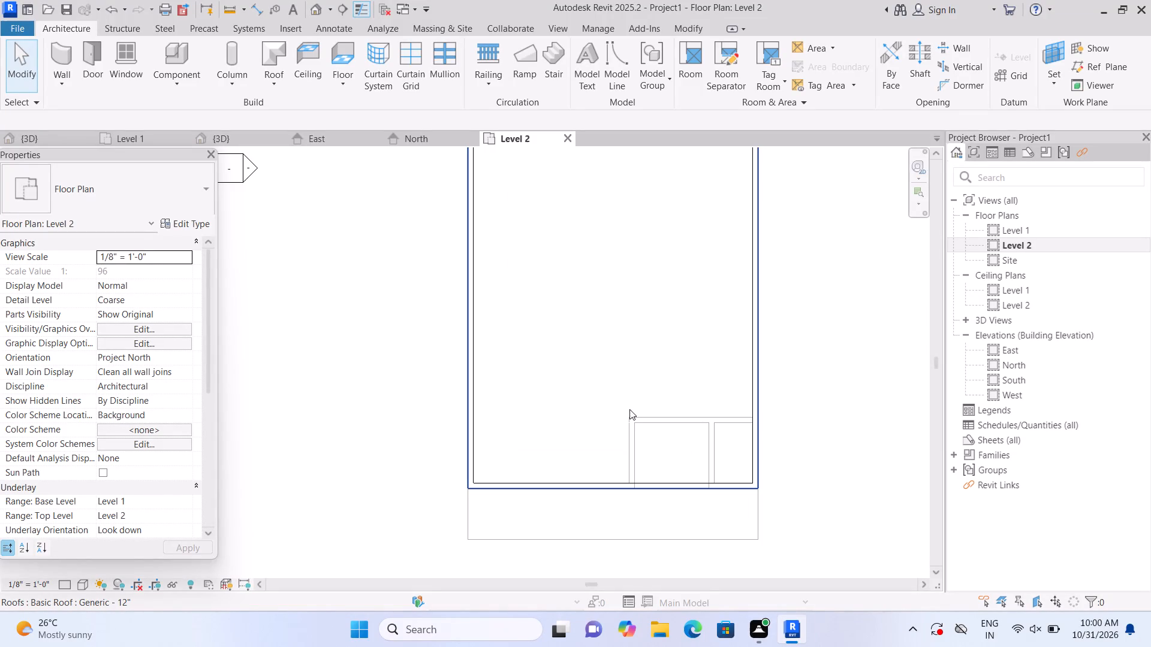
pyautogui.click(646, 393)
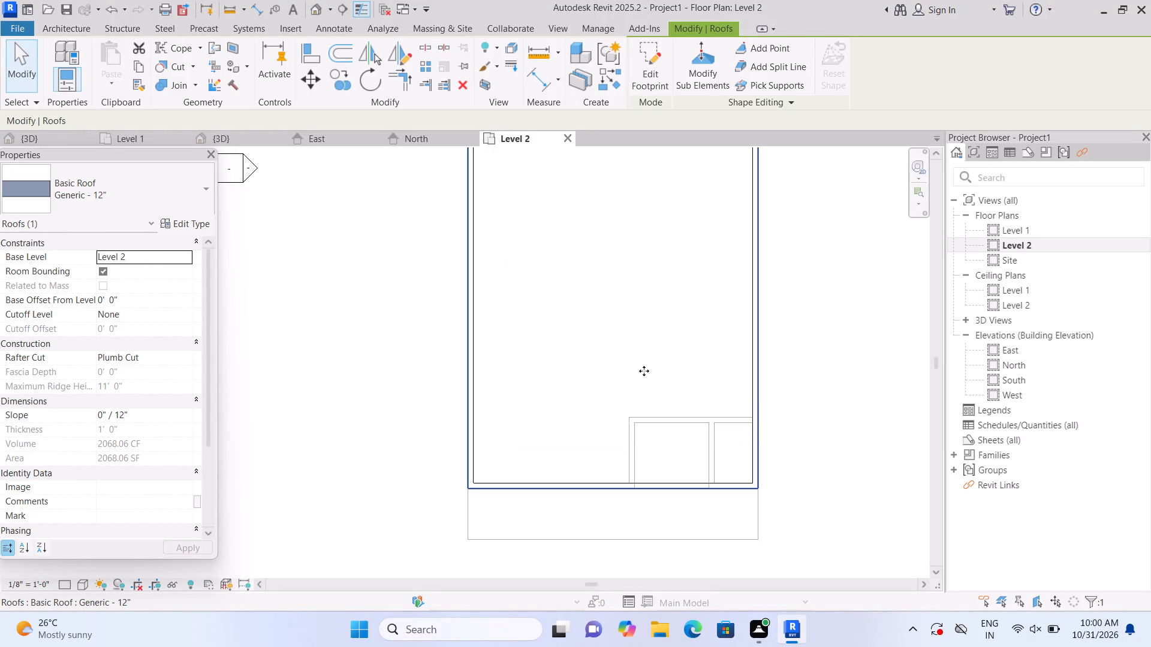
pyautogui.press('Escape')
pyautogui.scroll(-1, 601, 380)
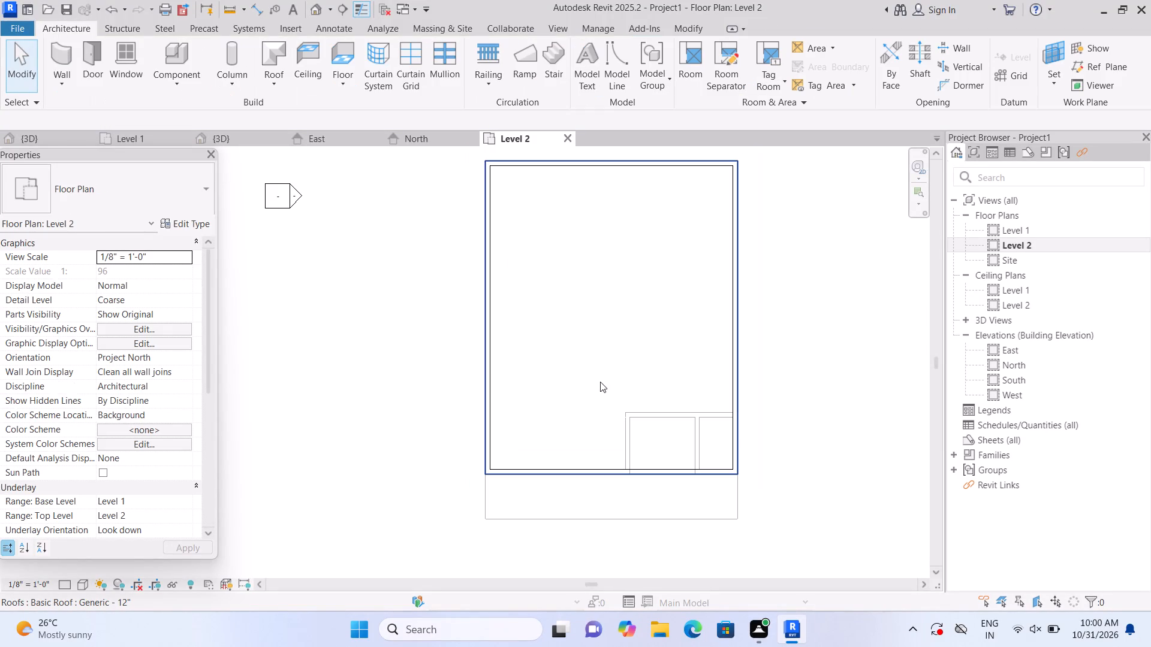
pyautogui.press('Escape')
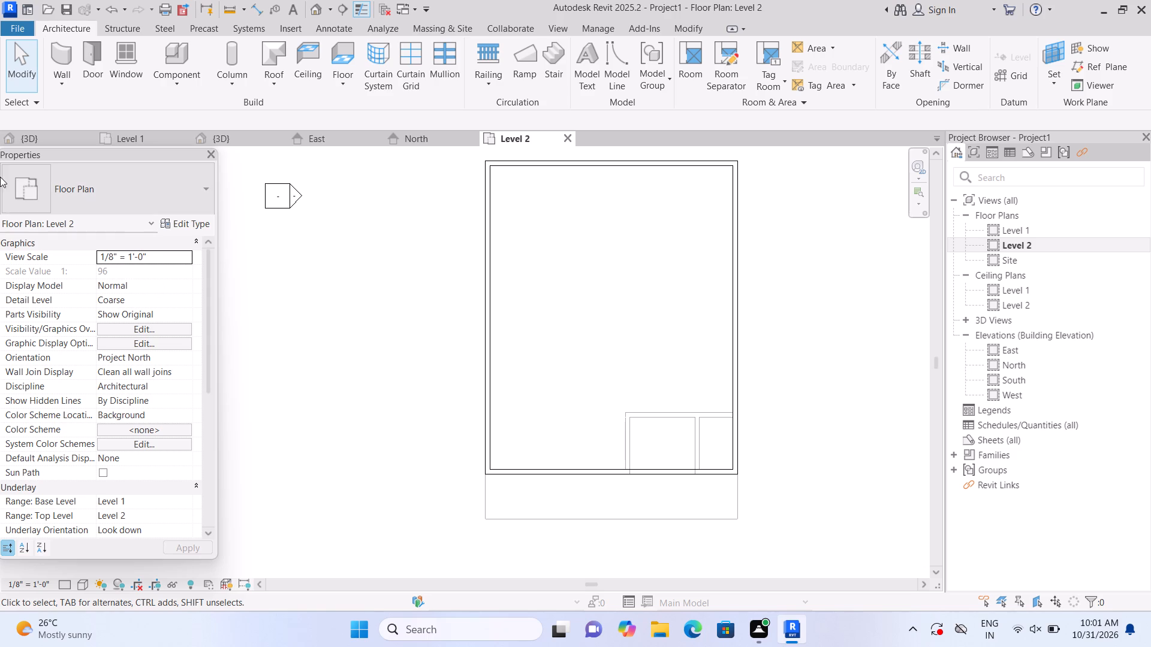
# Embed a Curtain Wall 1 about 7'-1 1/2" long in the Level 2 front wall, starting about 4'-7 1/2" from the east wall.
pyautogui.click(64, 53)
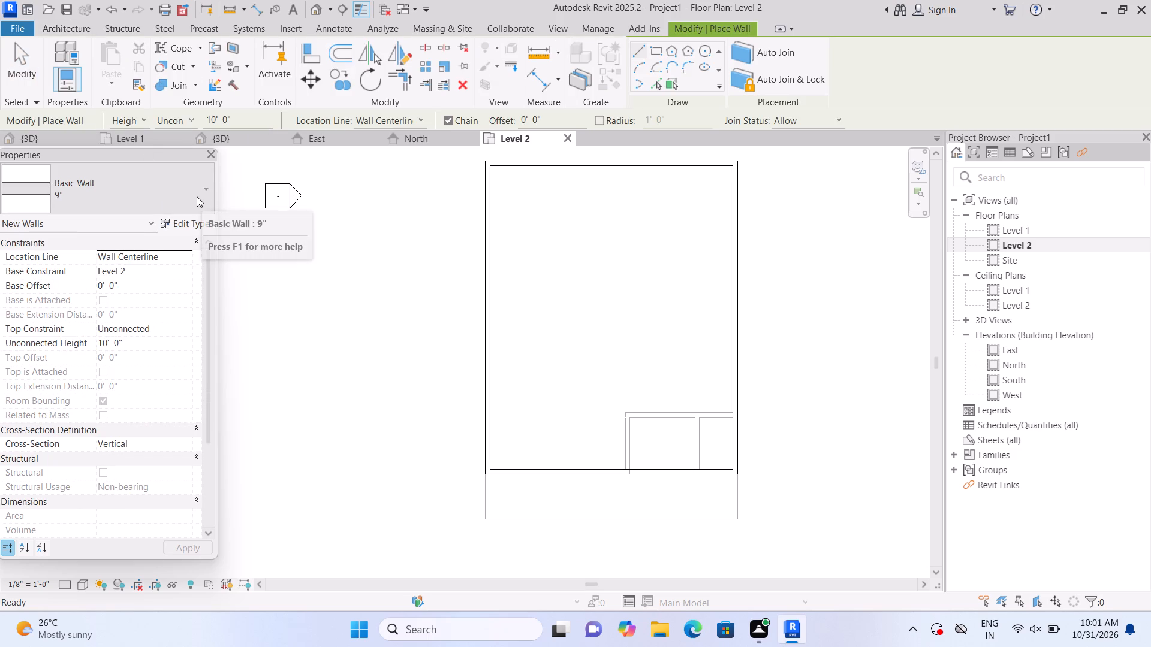
pyautogui.click(203, 176)
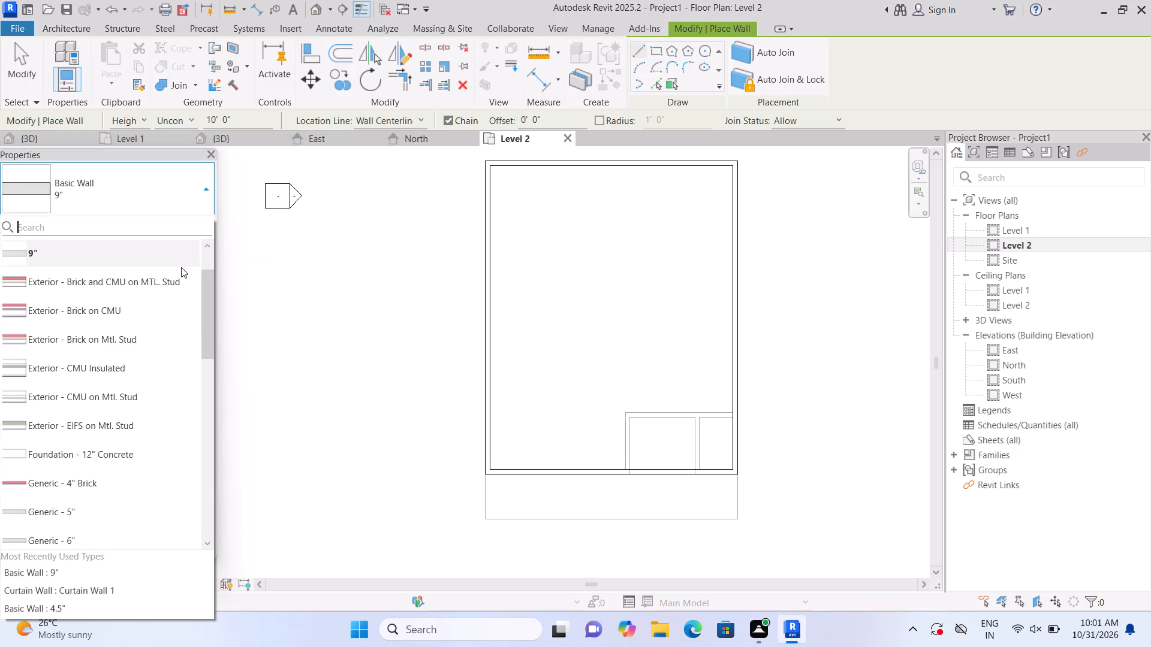
pyautogui.scroll(-12, 182, 265)
pyautogui.click(153, 408)
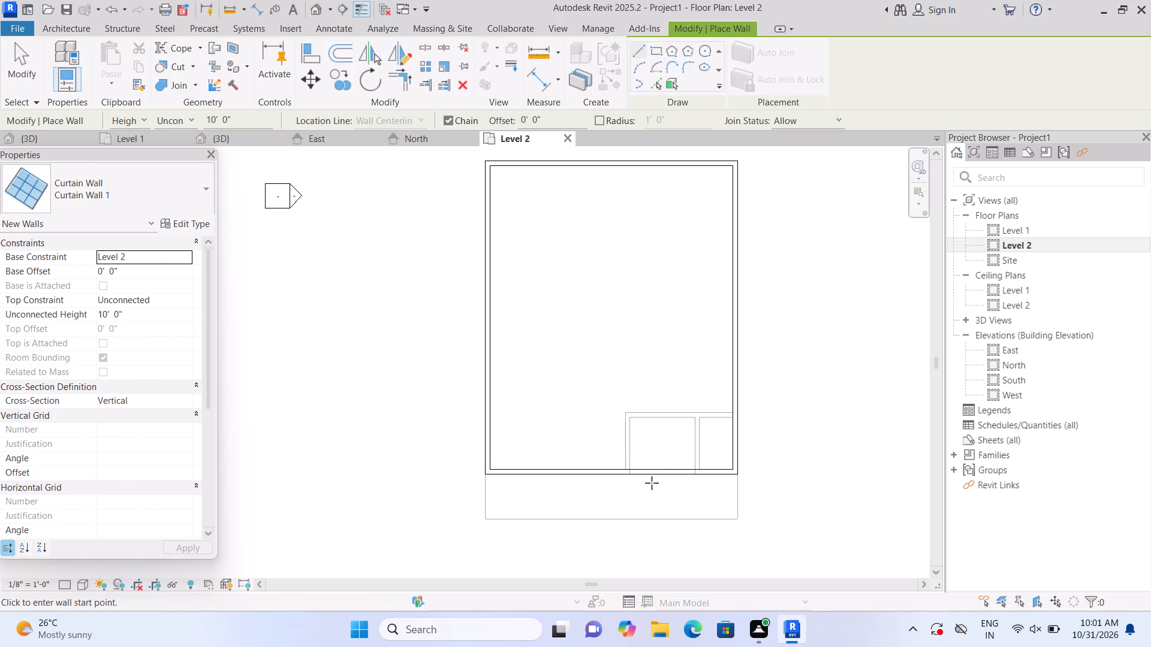
pyautogui.scroll(3, 651, 484)
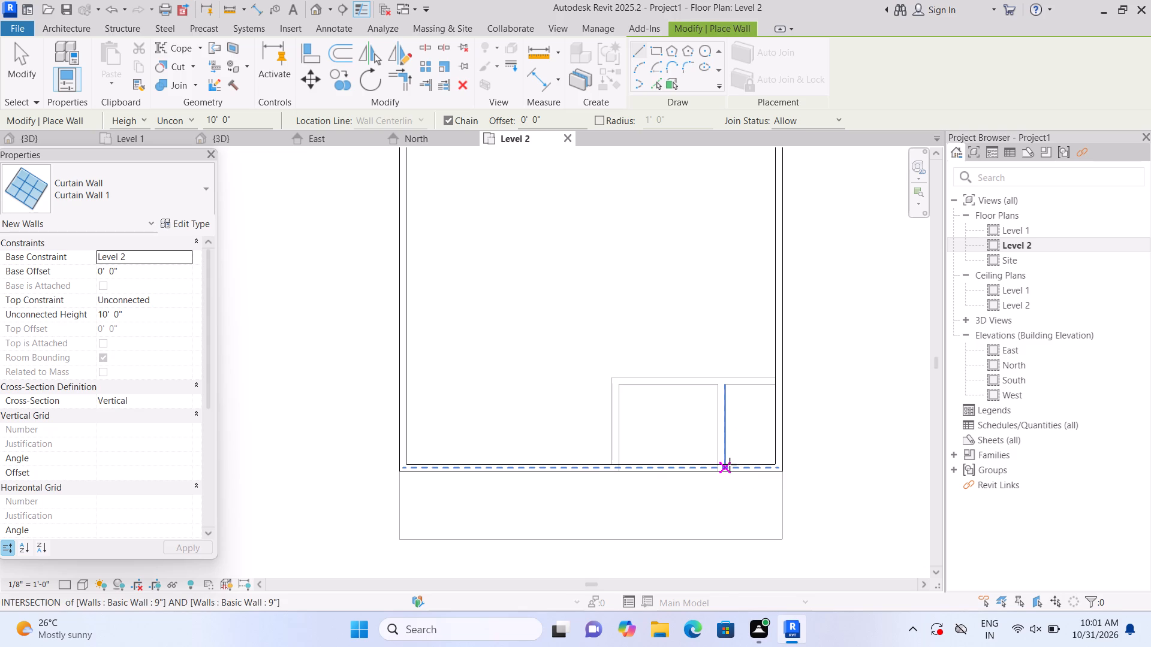
pyautogui.click(733, 468)
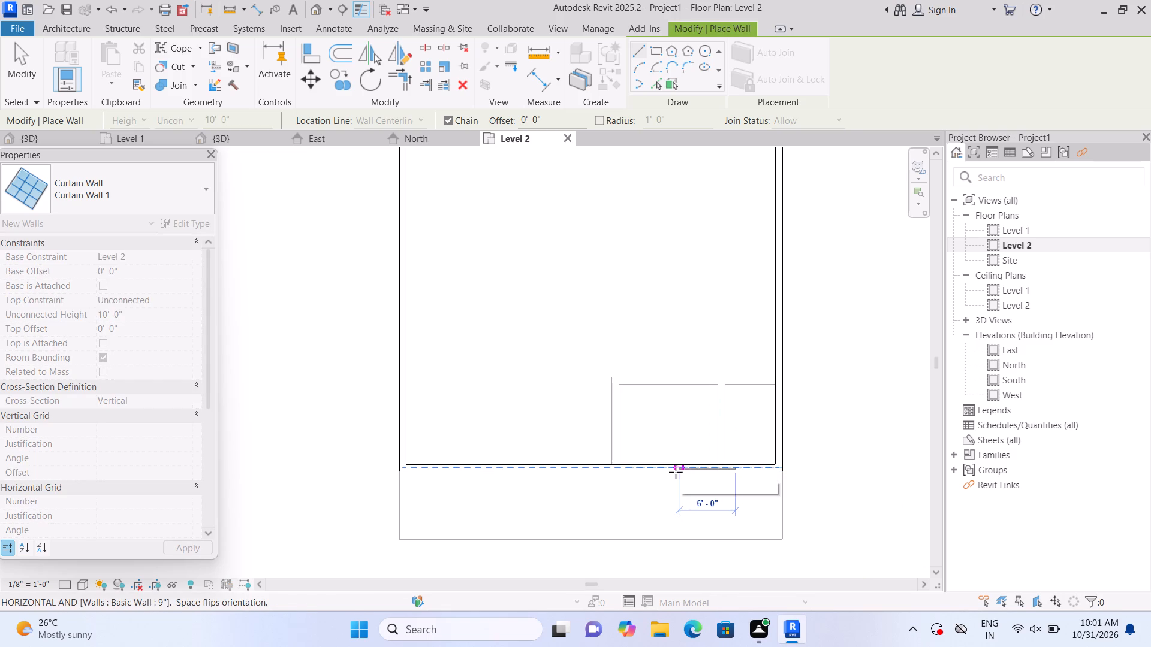
pyautogui.click(674, 471)
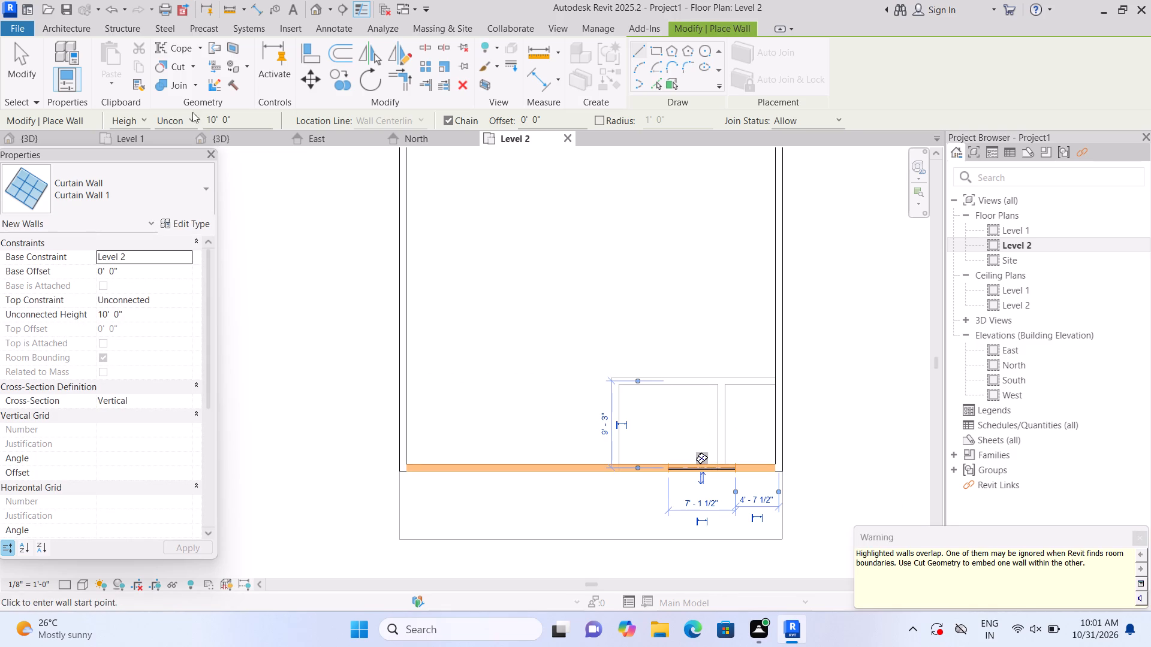
pyautogui.click(191, 64)
pyautogui.click(197, 89)
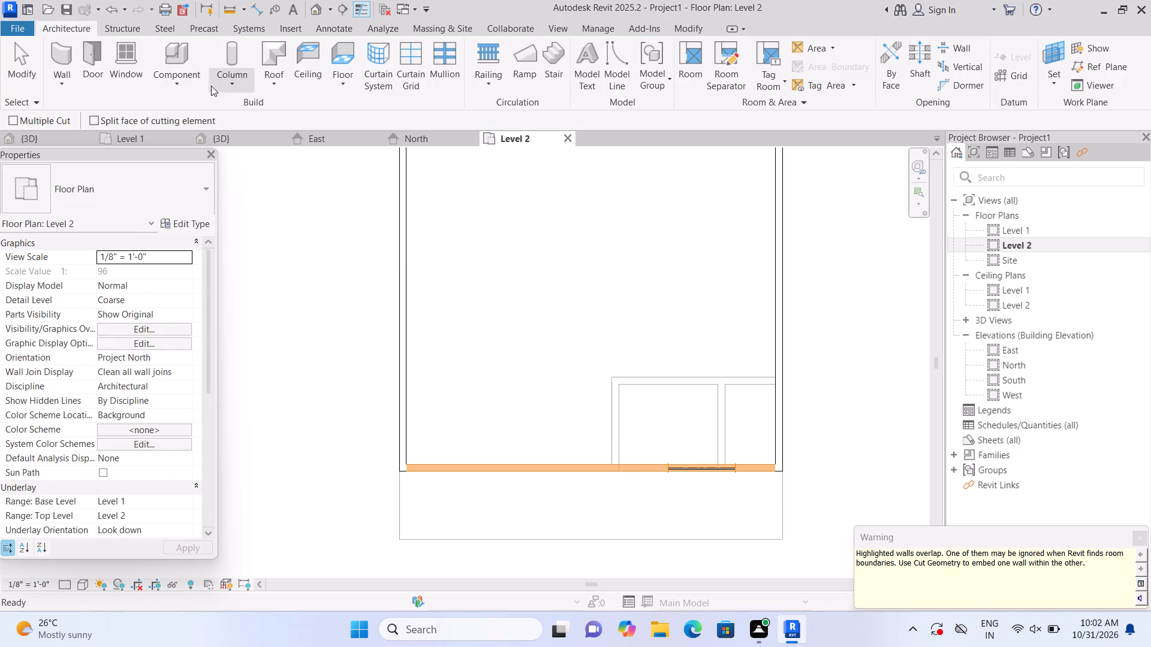
pyautogui.click(757, 471)
pyautogui.click(699, 471)
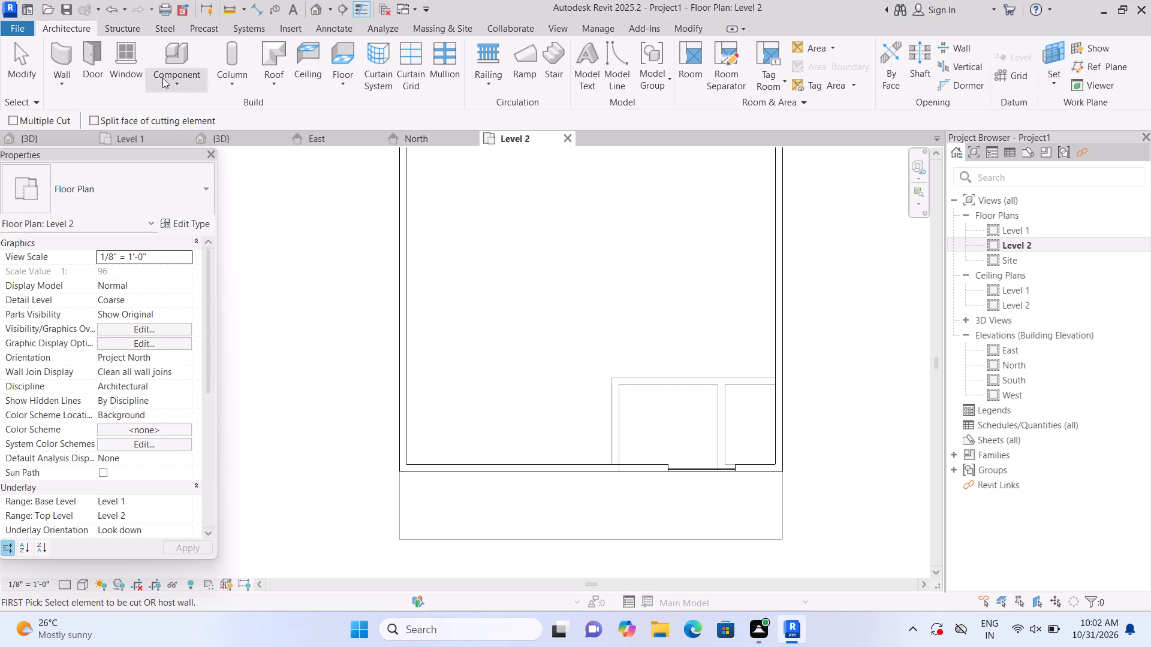
# Embed a second Curtain Wall 1 about 6'-6" long in the front wall, starting about 6'-6" west of the entrance recess.
pyautogui.click(56, 59)
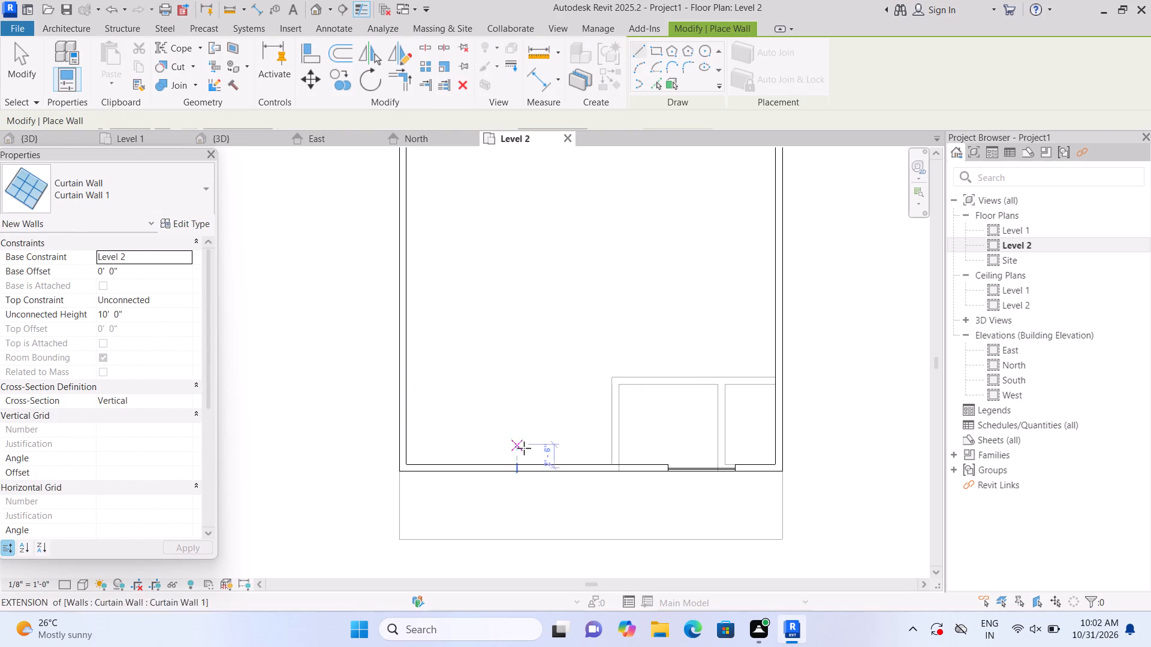
pyautogui.click(554, 468)
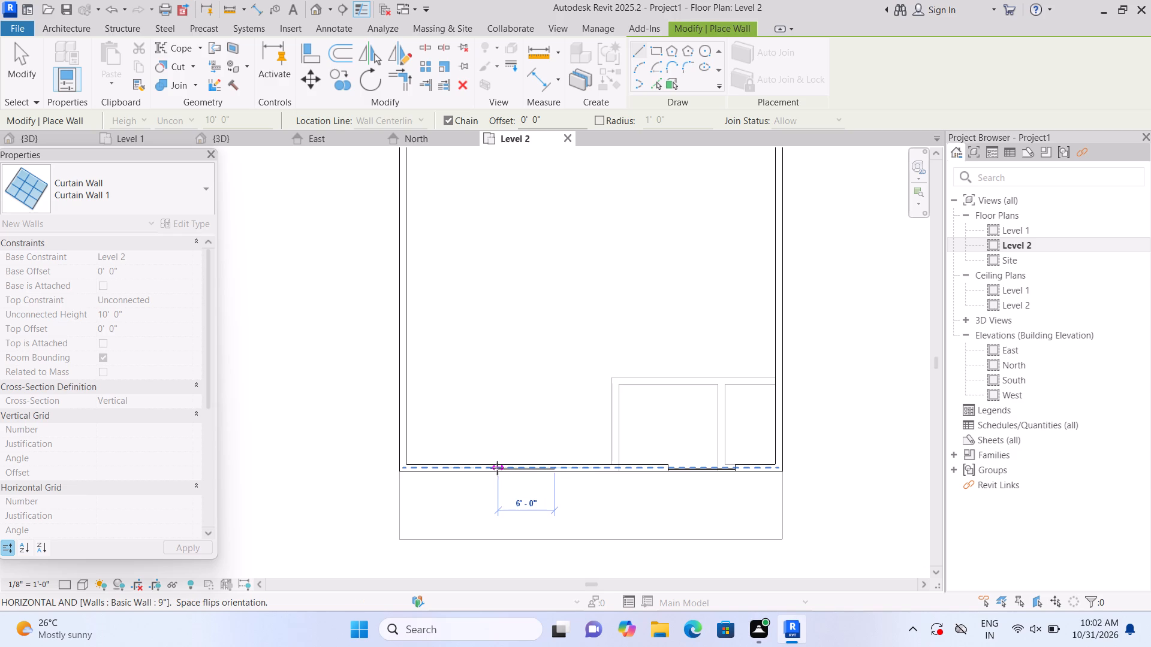
pyautogui.click(492, 469)
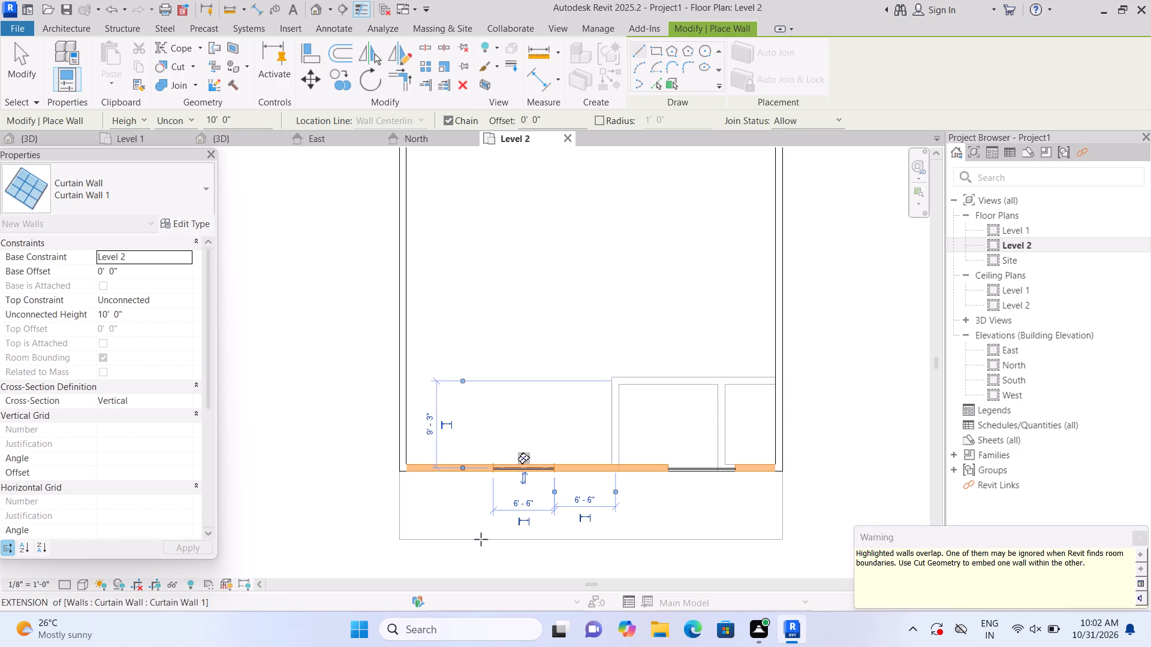
pyautogui.click(190, 72)
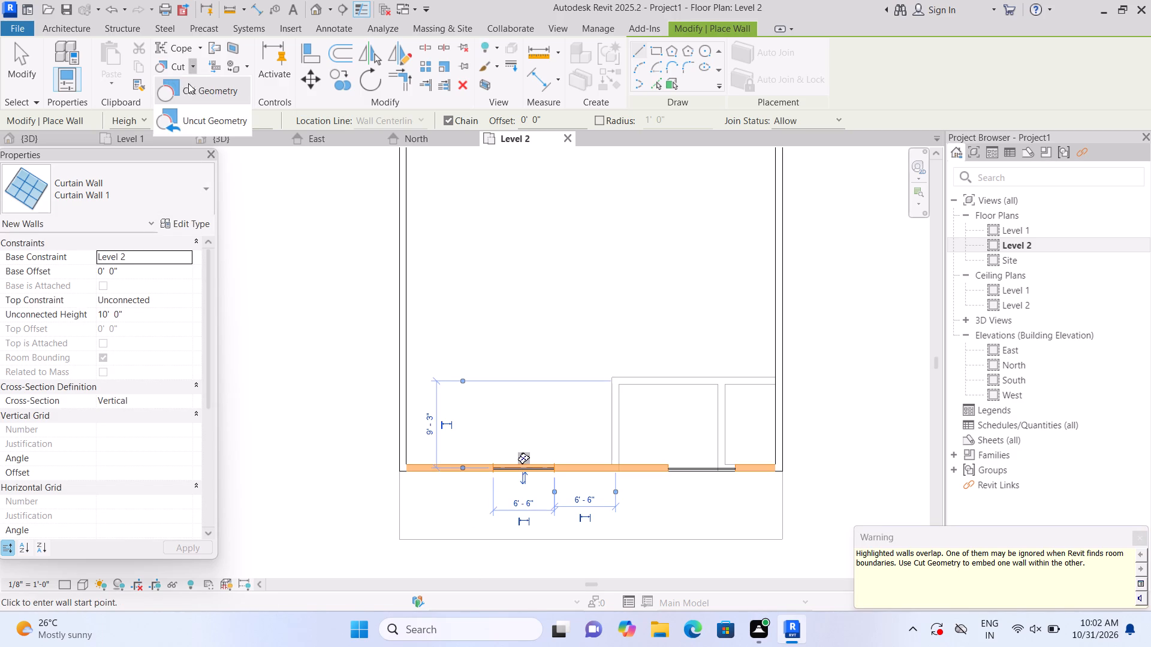
pyautogui.click(190, 88)
pyautogui.click(586, 467)
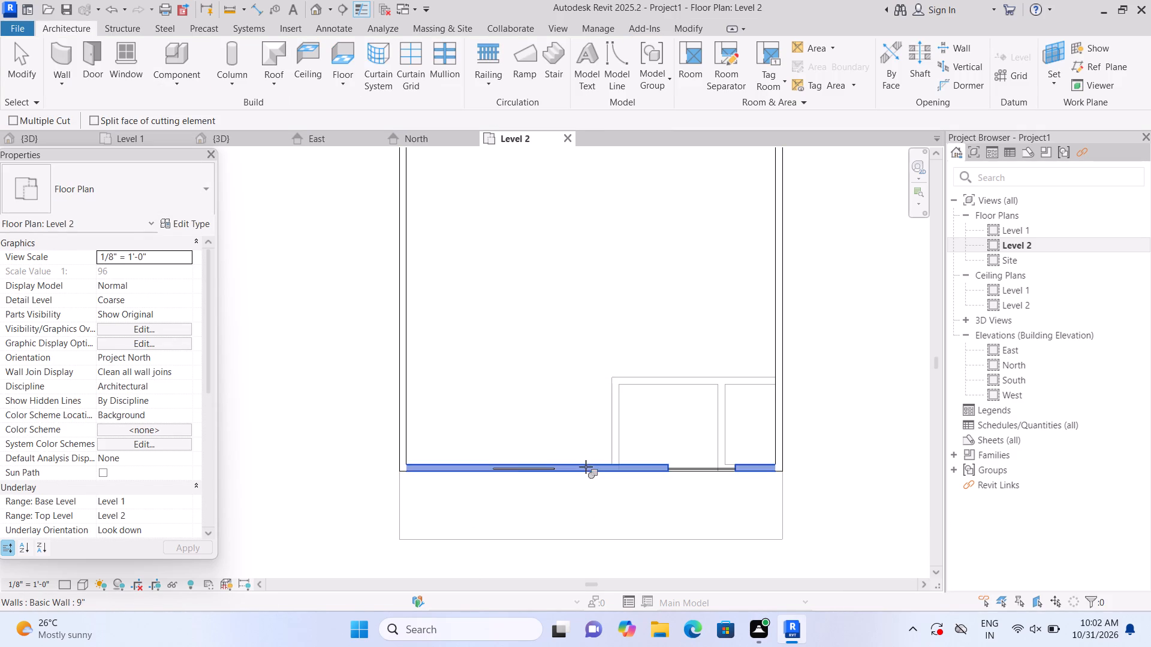
pyautogui.click(525, 471)
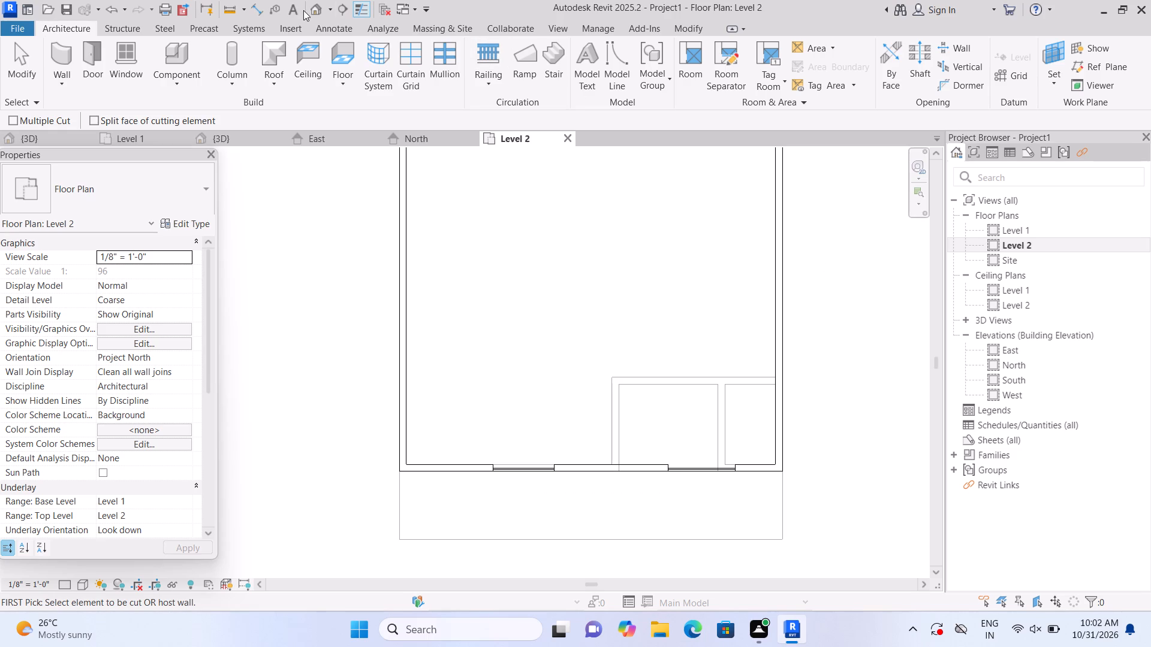
# In the front 3D view, resize the west Level 2 curtain wall to 5'-0" wide, aligning both sides with the window below.
pyautogui.click(319, 8)
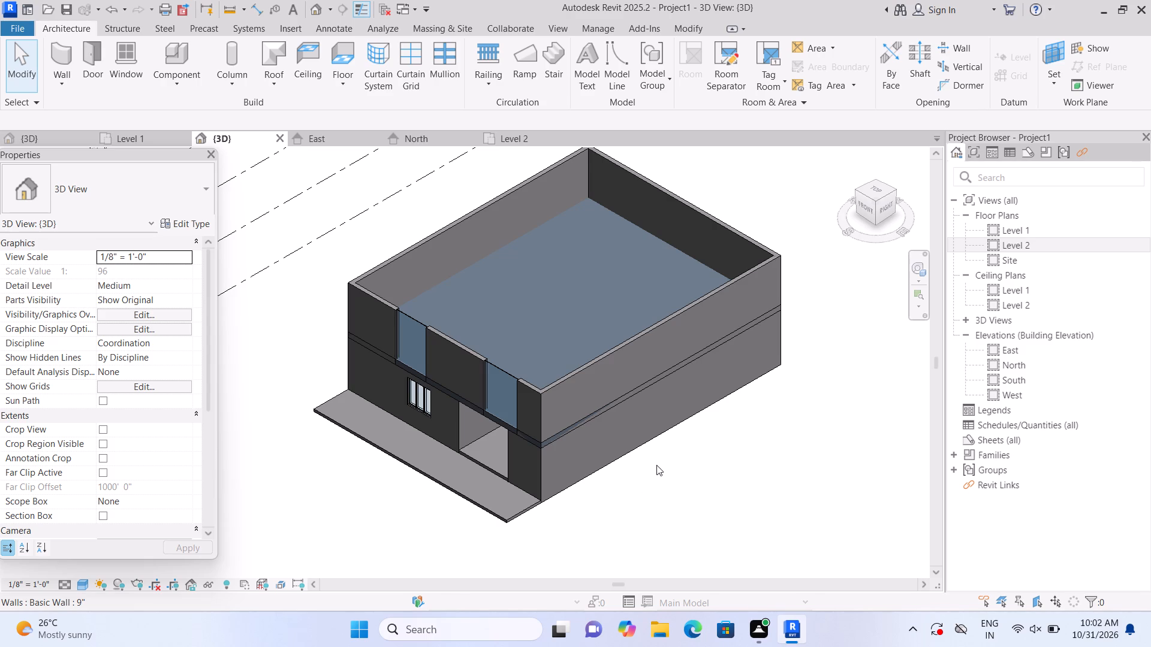
pyautogui.click(867, 210)
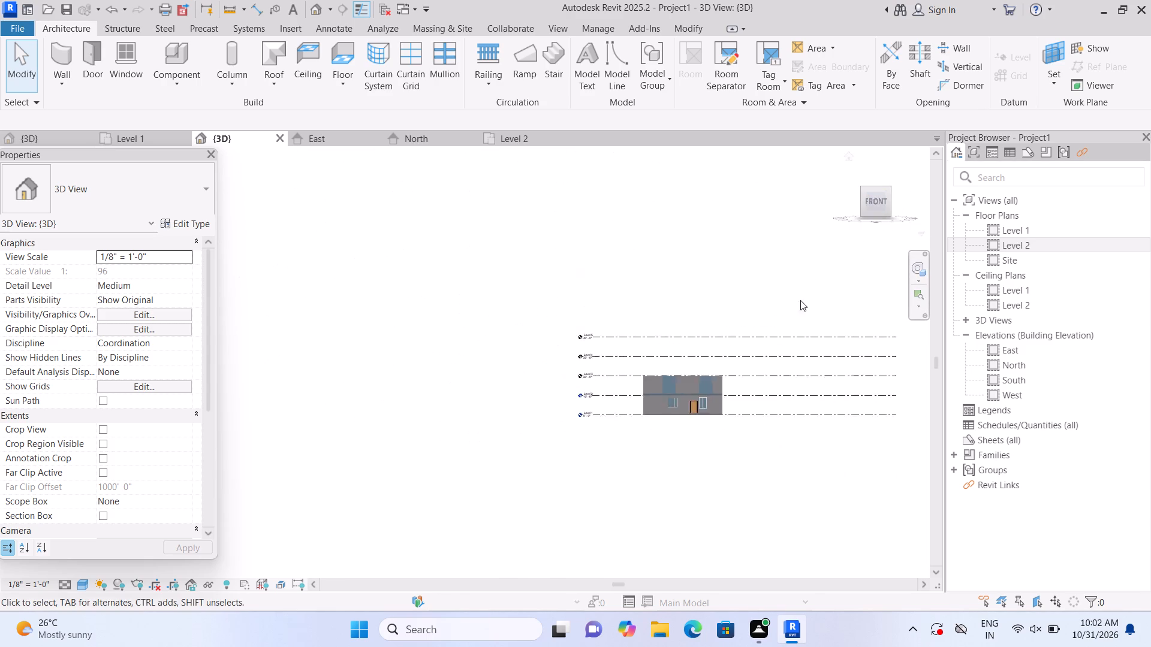
pyautogui.scroll(9, 411, 352)
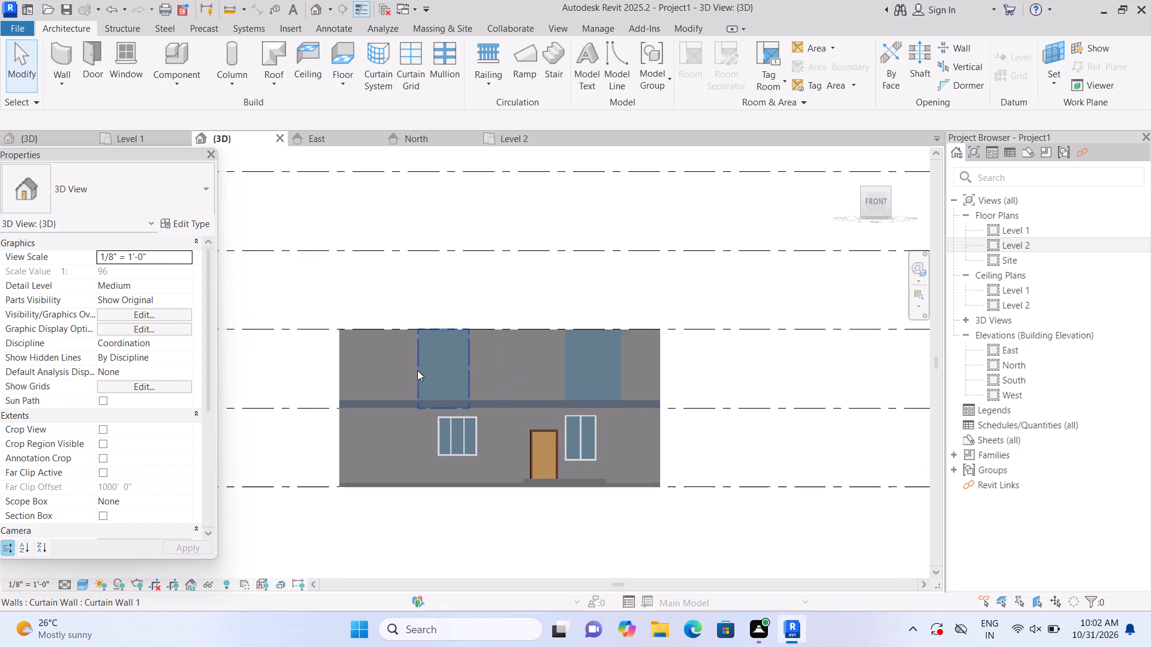
pyautogui.scroll(4, 417, 370)
pyautogui.click(440, 380)
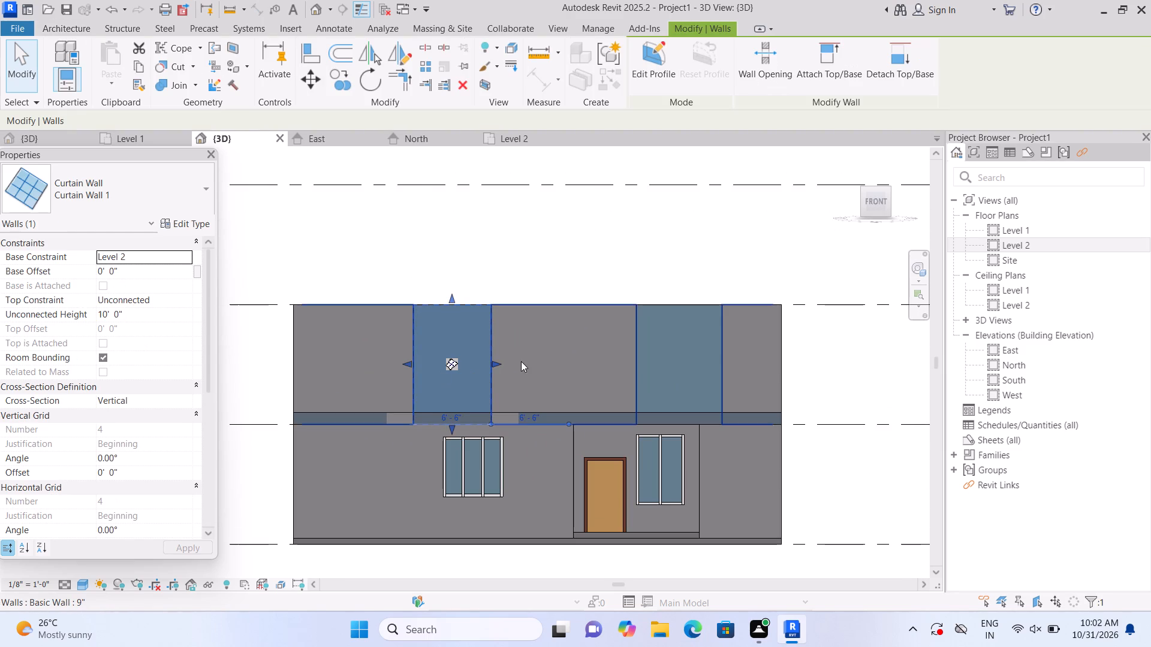
pyautogui.click(493, 364)
pyautogui.moveTo(493, 364); pyautogui.dragTo(501, 364)
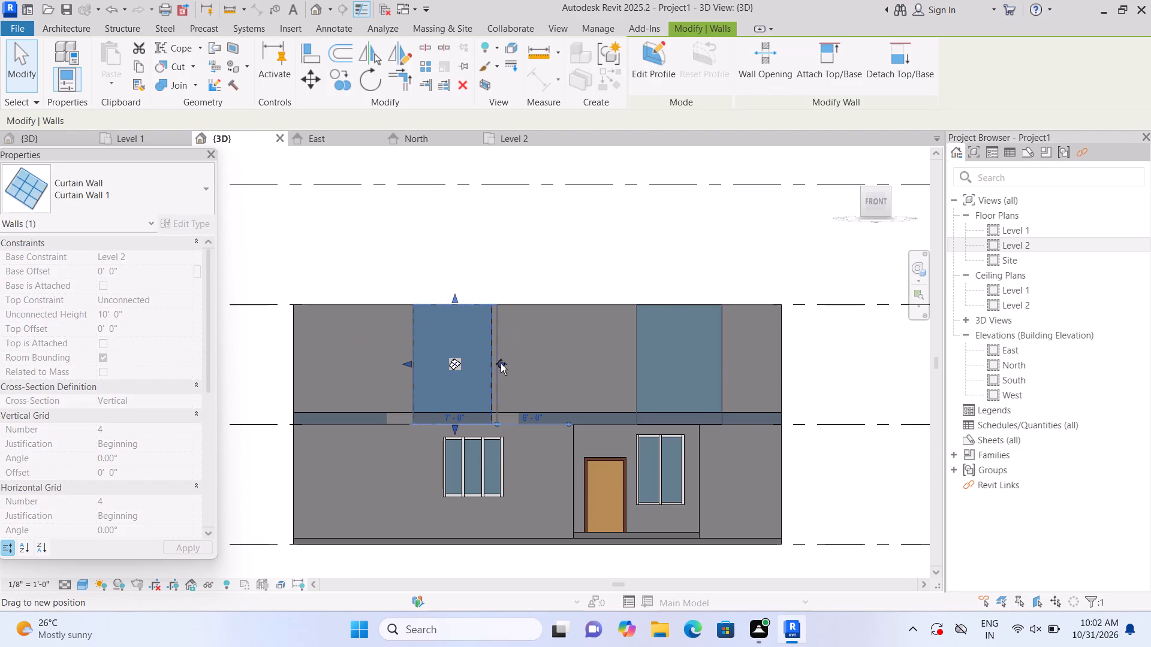
pyautogui.moveTo(501, 364); pyautogui.dragTo(507, 364)
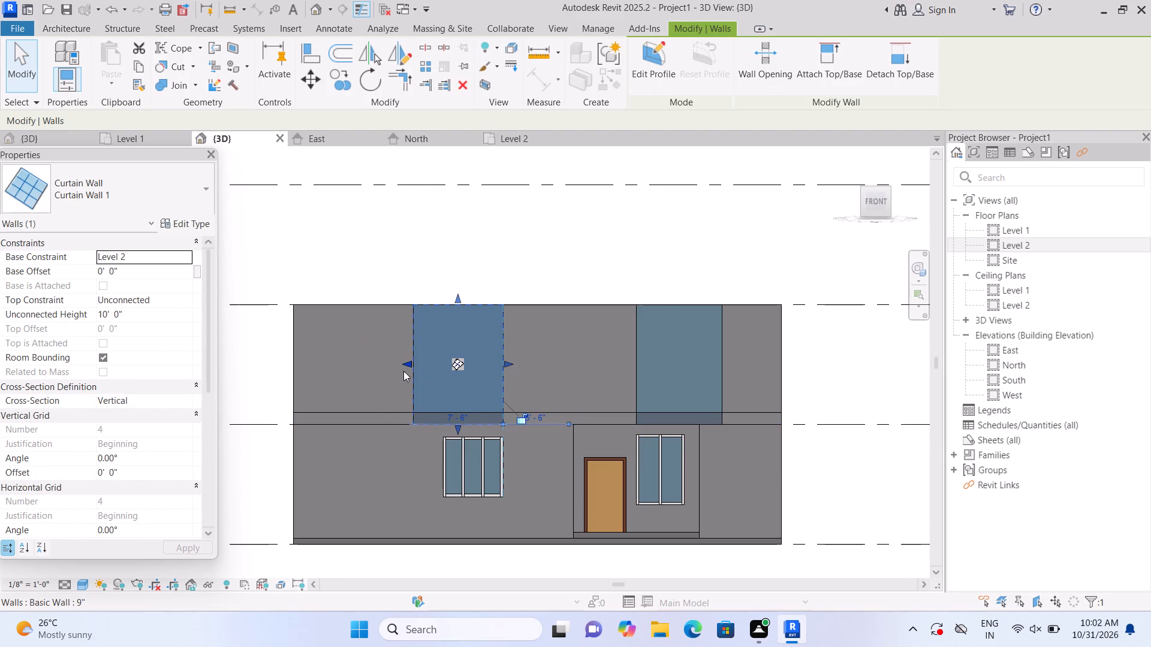
pyautogui.moveTo(408, 363); pyautogui.dragTo(441, 371)
pyautogui.click(413, 264)
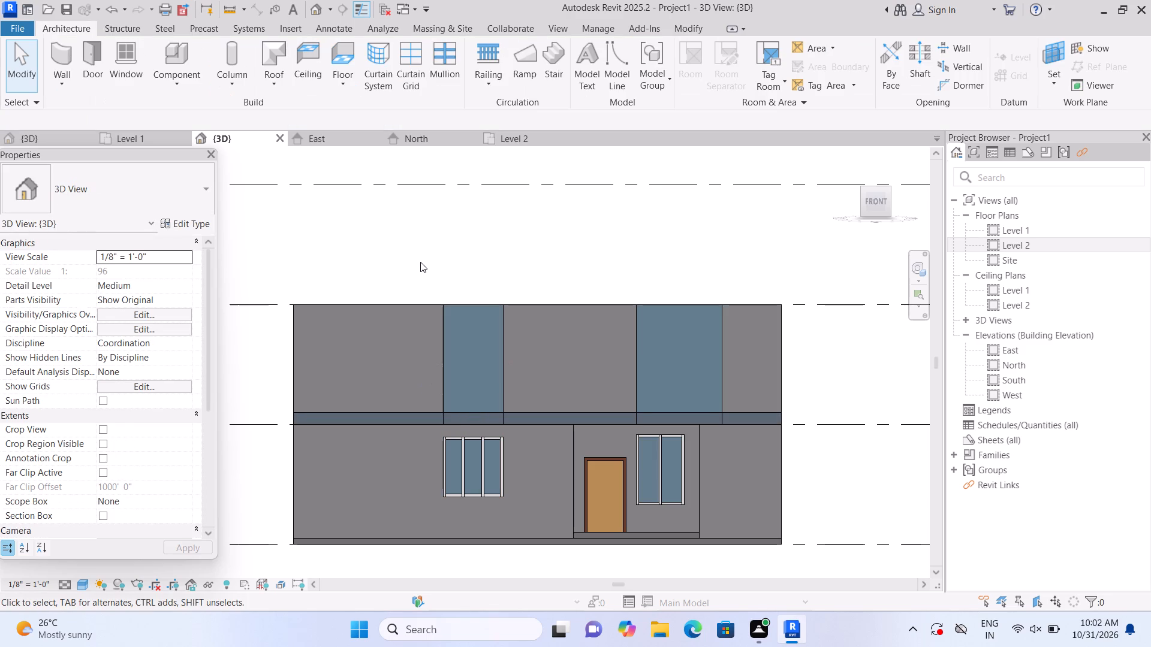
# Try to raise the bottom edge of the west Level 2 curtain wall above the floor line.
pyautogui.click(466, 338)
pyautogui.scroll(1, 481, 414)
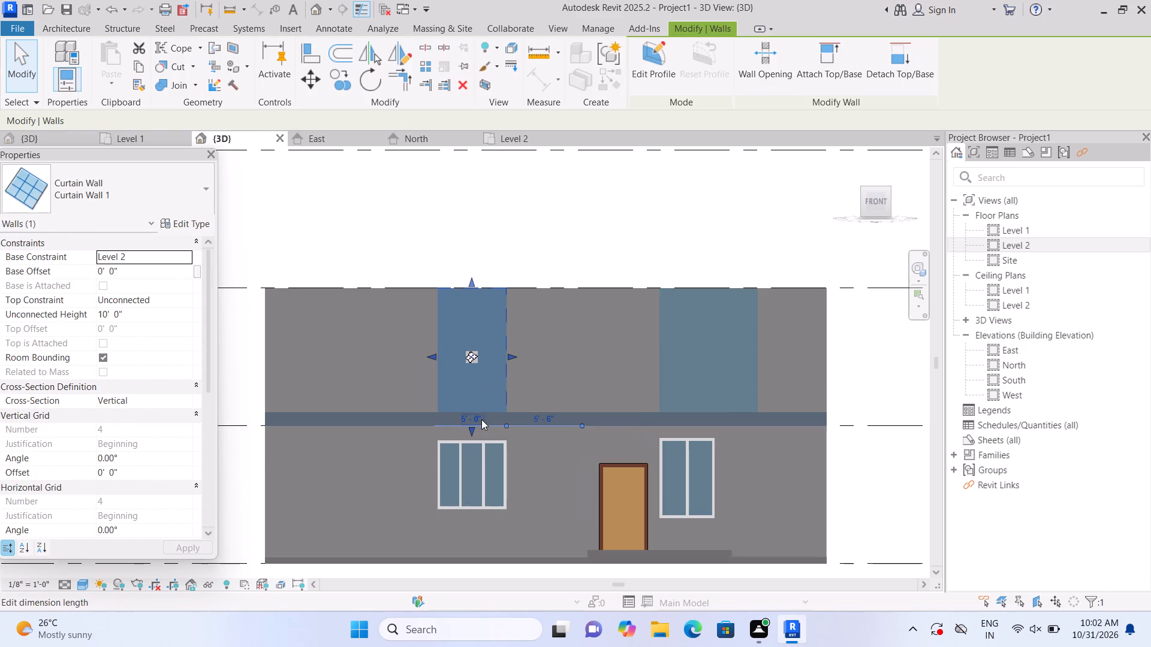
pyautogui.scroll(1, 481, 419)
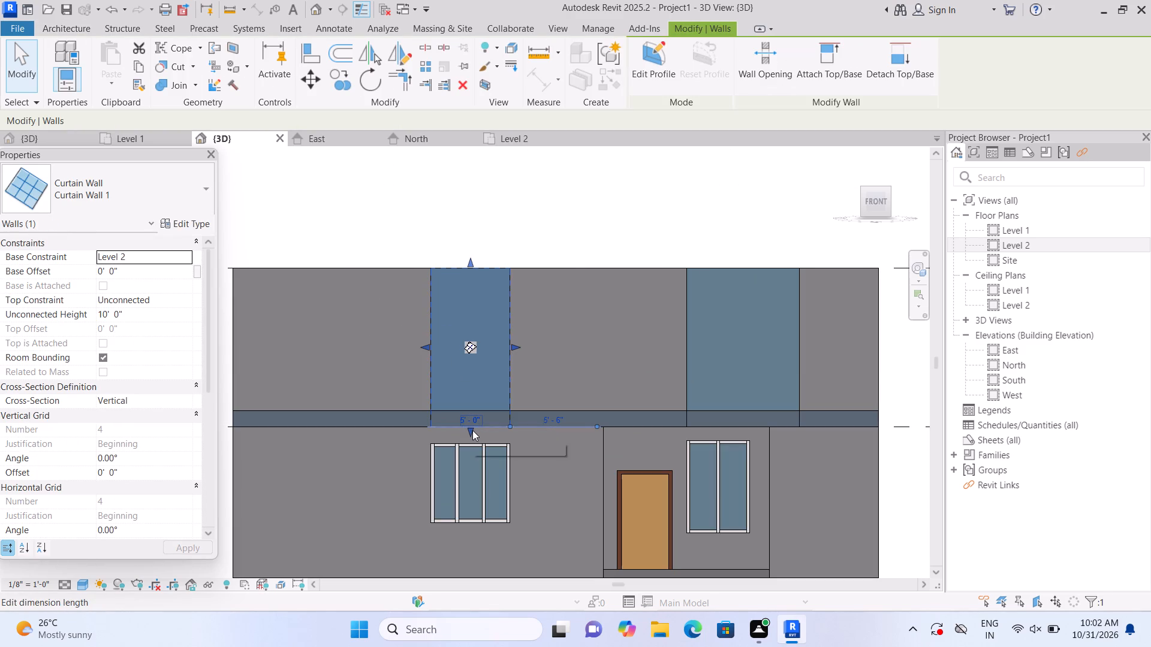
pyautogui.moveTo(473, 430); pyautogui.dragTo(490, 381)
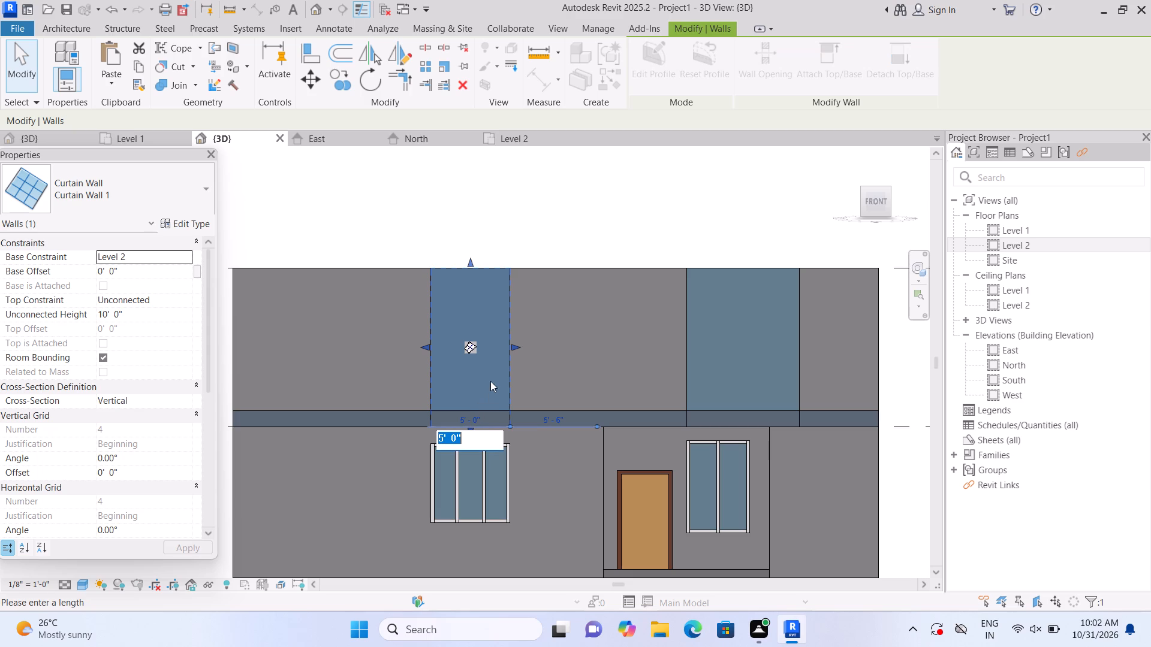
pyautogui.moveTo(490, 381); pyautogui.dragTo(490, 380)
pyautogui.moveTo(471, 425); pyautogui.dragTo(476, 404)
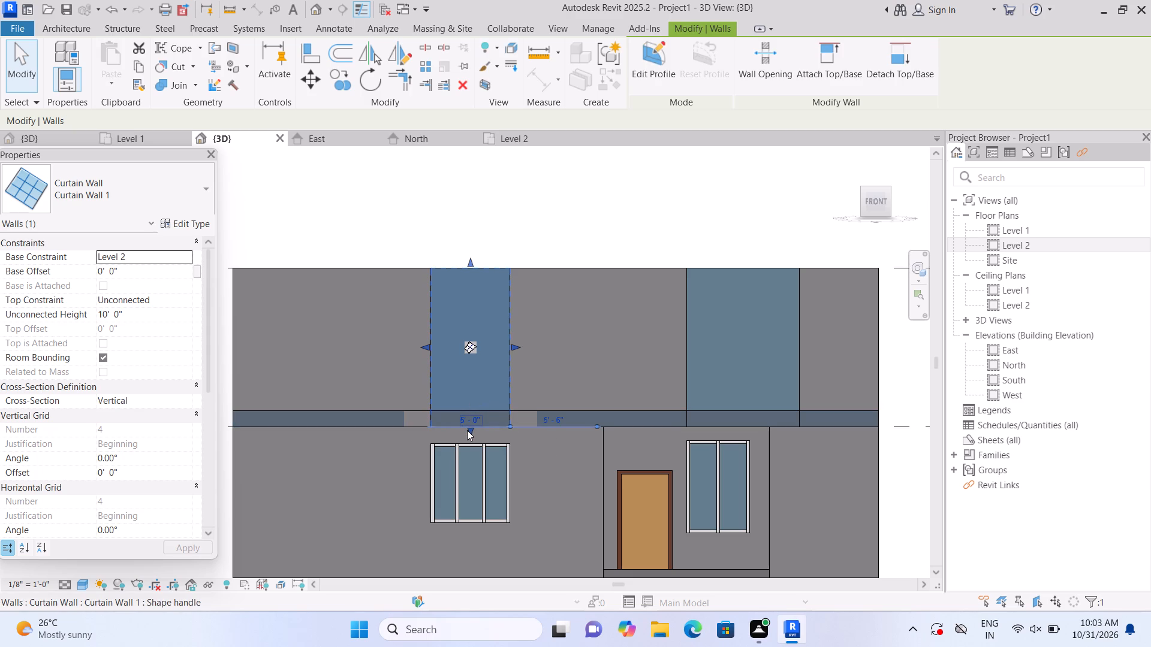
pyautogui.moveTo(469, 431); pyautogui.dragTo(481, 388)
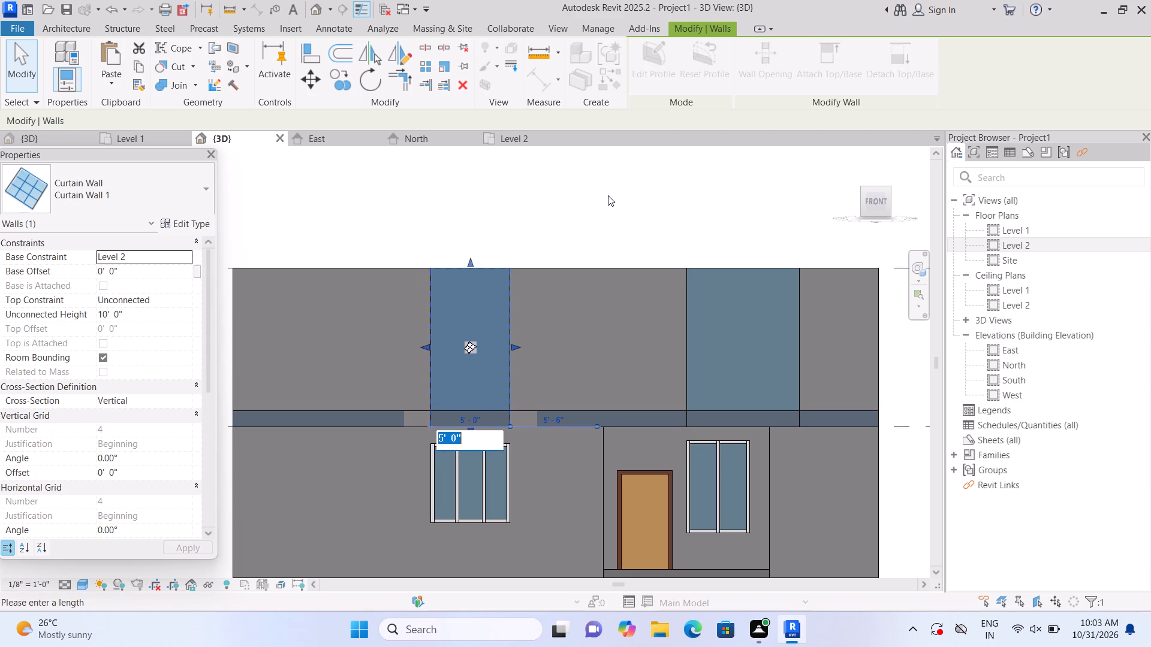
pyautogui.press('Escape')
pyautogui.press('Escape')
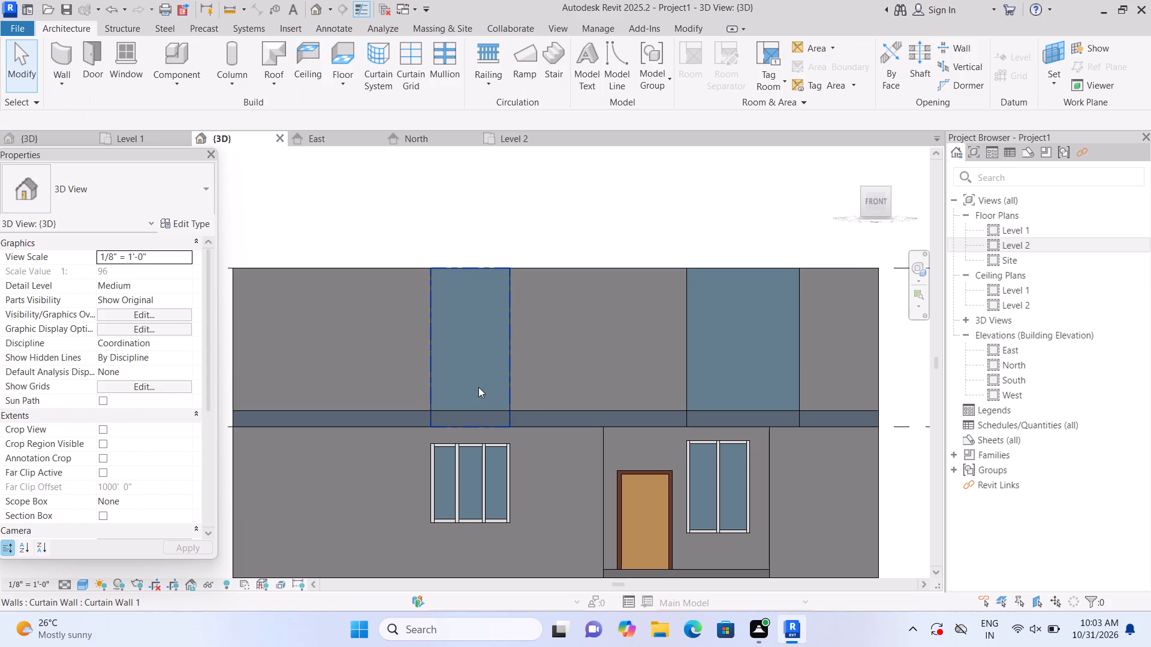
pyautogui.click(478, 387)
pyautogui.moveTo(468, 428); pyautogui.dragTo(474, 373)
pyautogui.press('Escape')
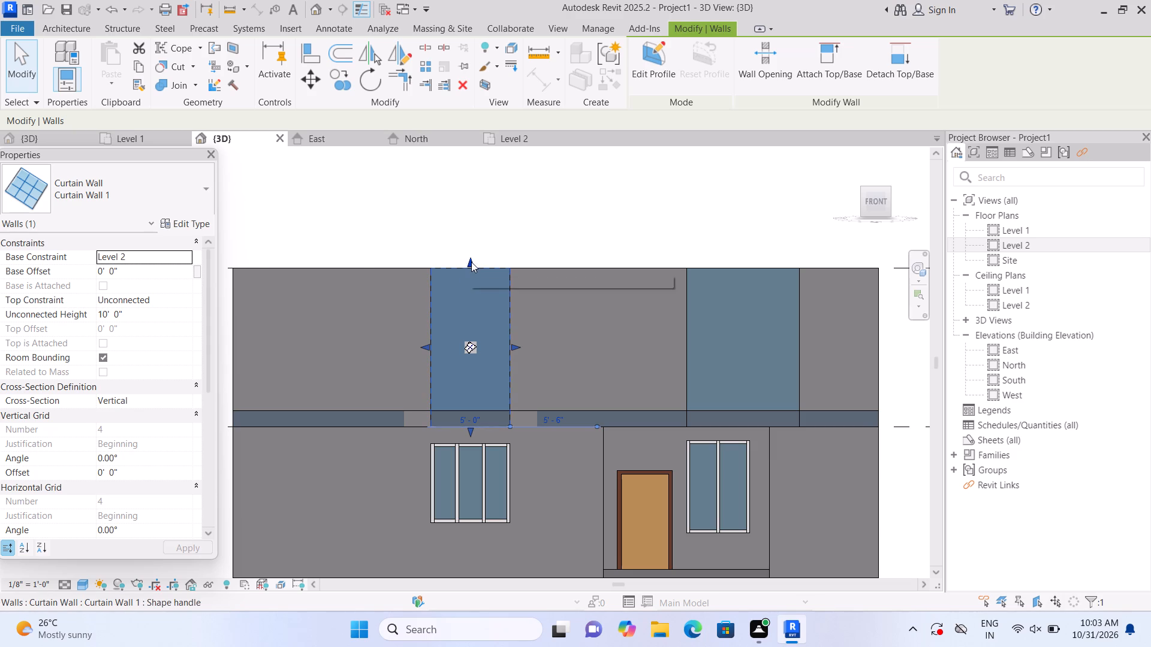
# Lower the top edge of the west Level 2 curtain wall to an unconnected height of about 8'-6 3/4".
pyautogui.moveTo(471, 262); pyautogui.dragTo(474, 288)
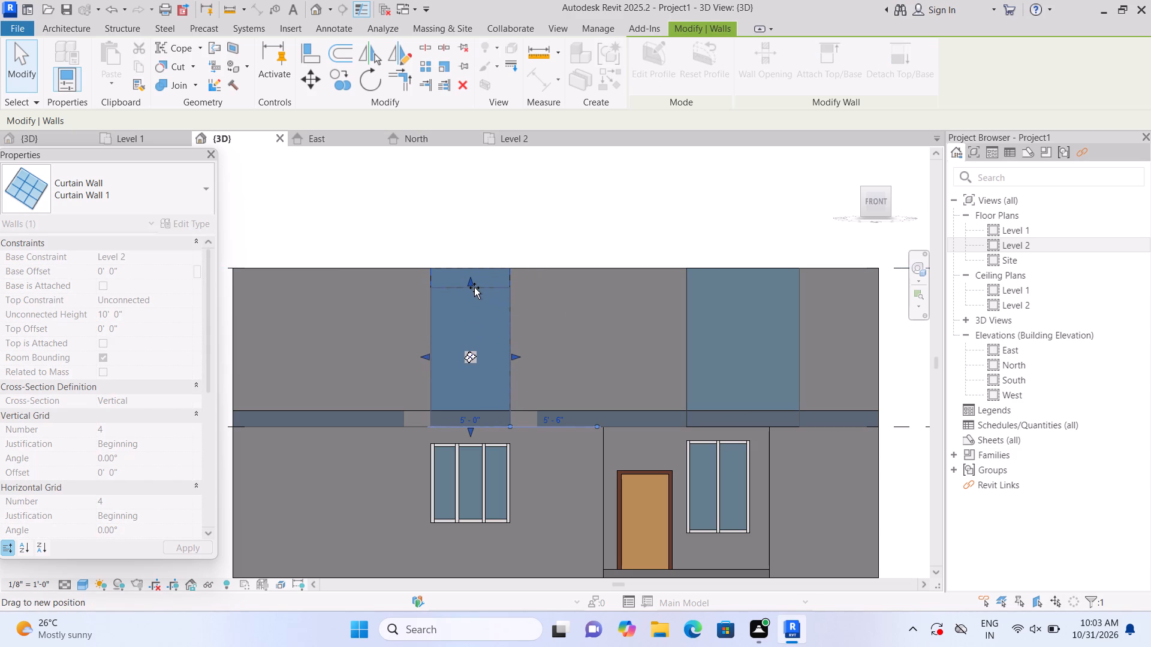
pyautogui.moveTo(474, 288); pyautogui.dragTo(475, 291)
pyautogui.scroll(1, 478, 325)
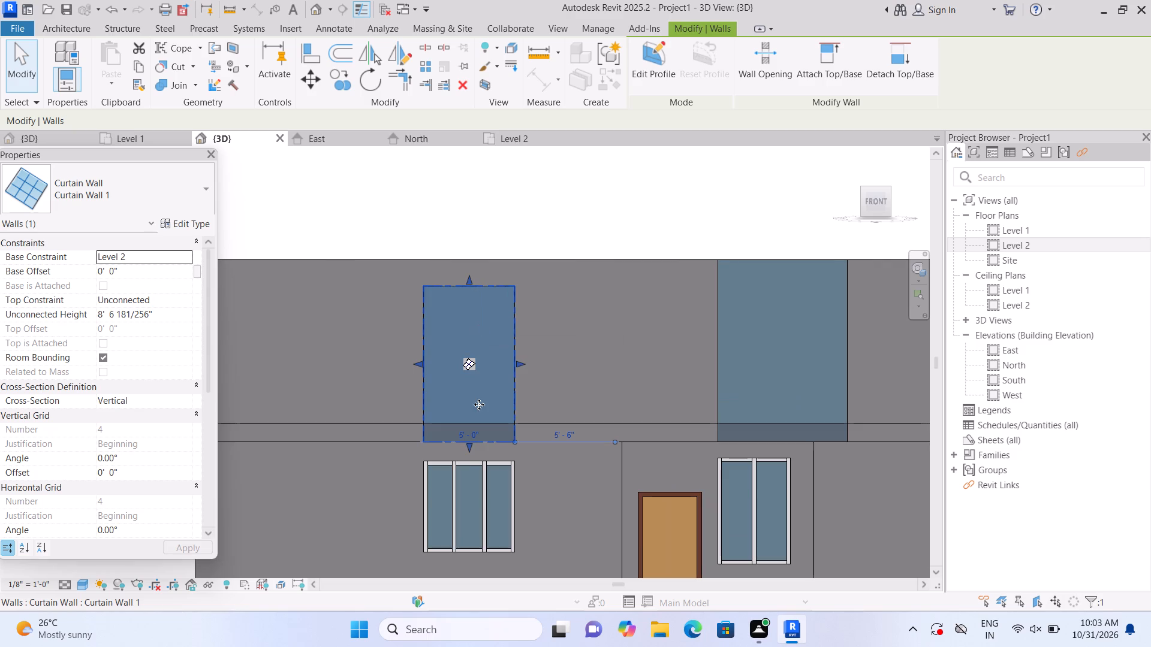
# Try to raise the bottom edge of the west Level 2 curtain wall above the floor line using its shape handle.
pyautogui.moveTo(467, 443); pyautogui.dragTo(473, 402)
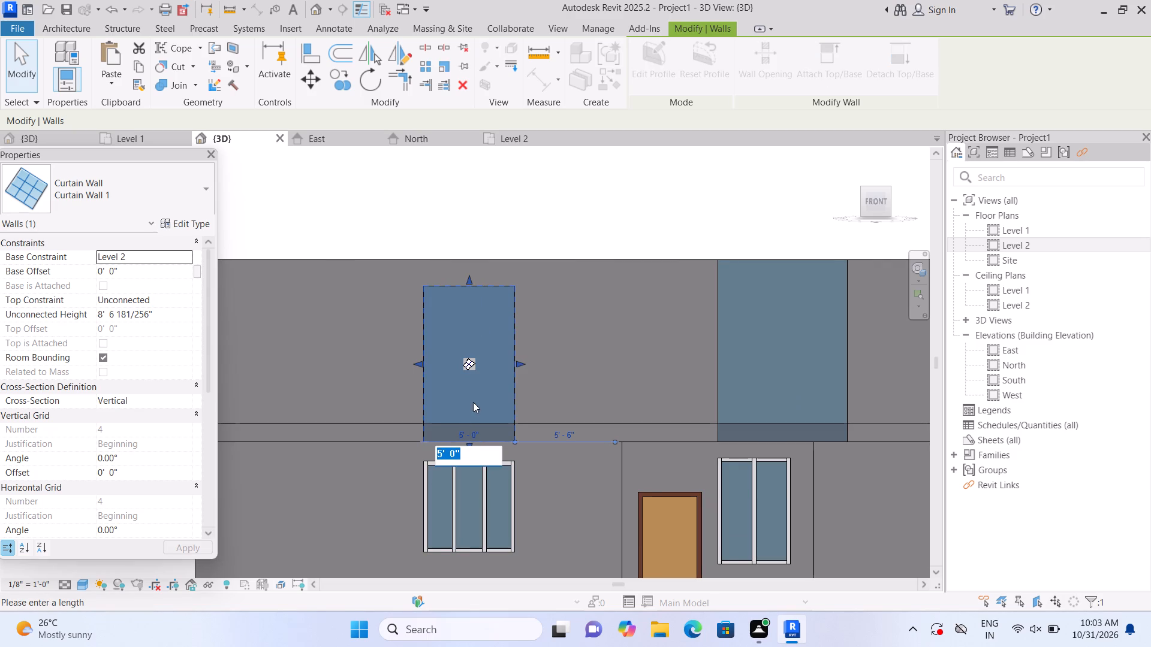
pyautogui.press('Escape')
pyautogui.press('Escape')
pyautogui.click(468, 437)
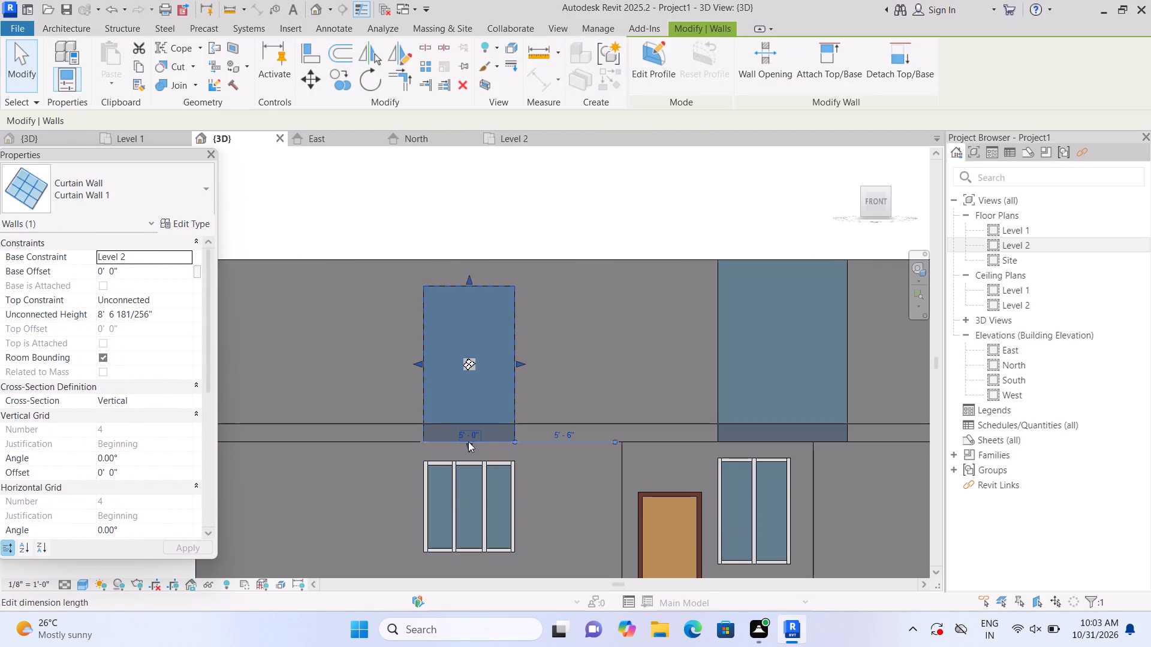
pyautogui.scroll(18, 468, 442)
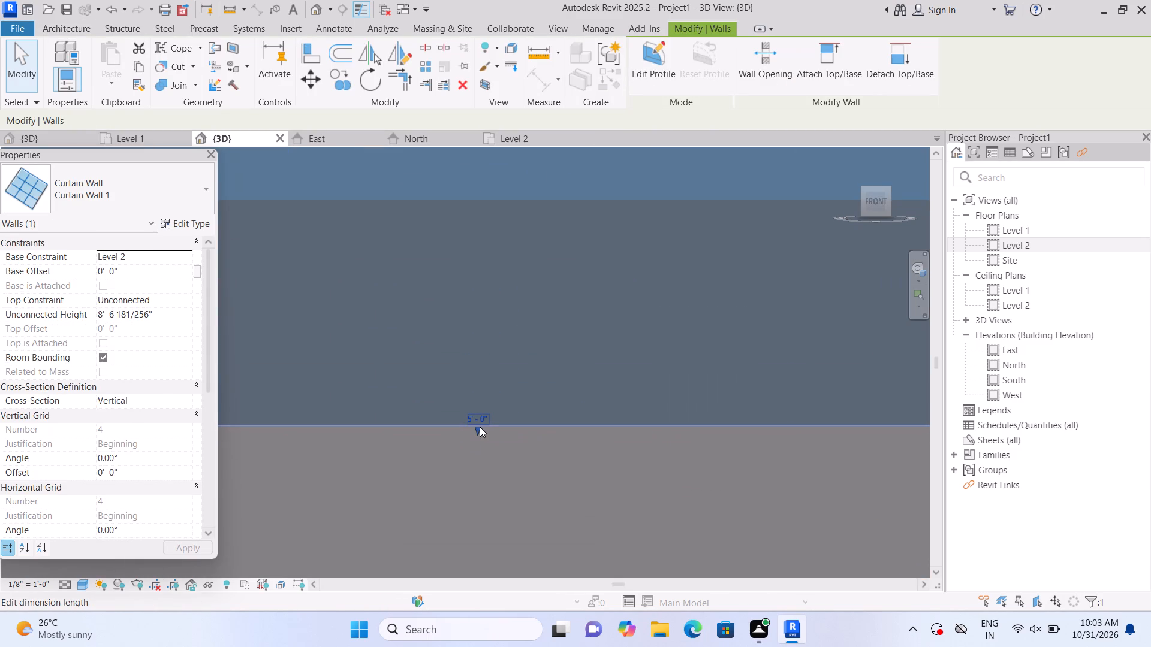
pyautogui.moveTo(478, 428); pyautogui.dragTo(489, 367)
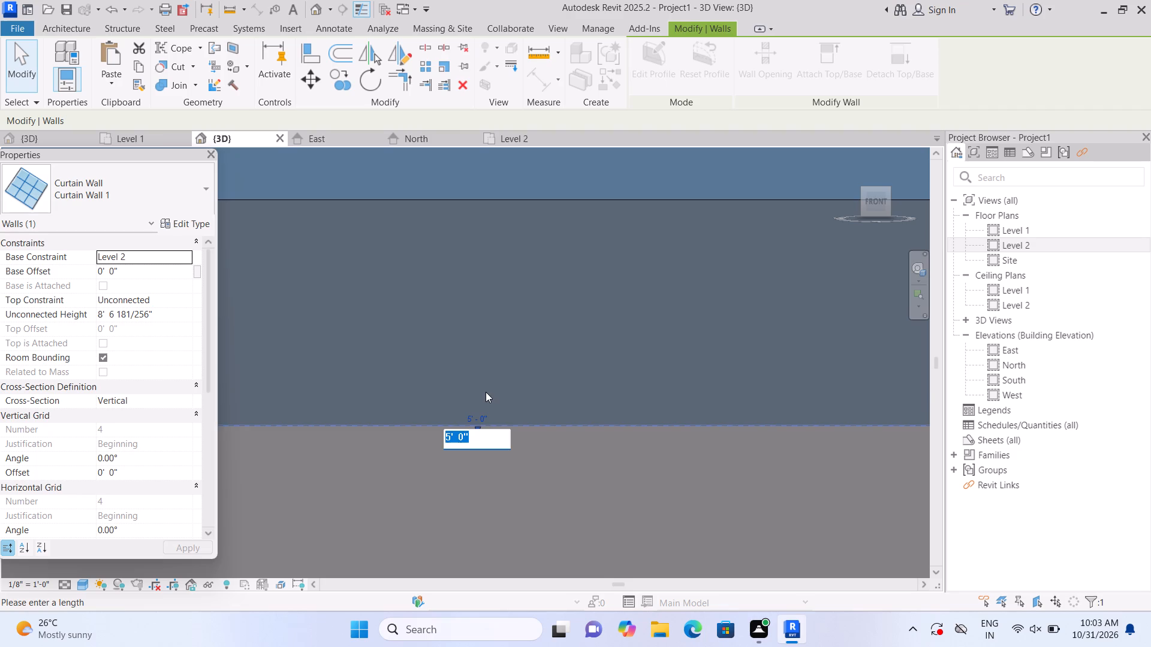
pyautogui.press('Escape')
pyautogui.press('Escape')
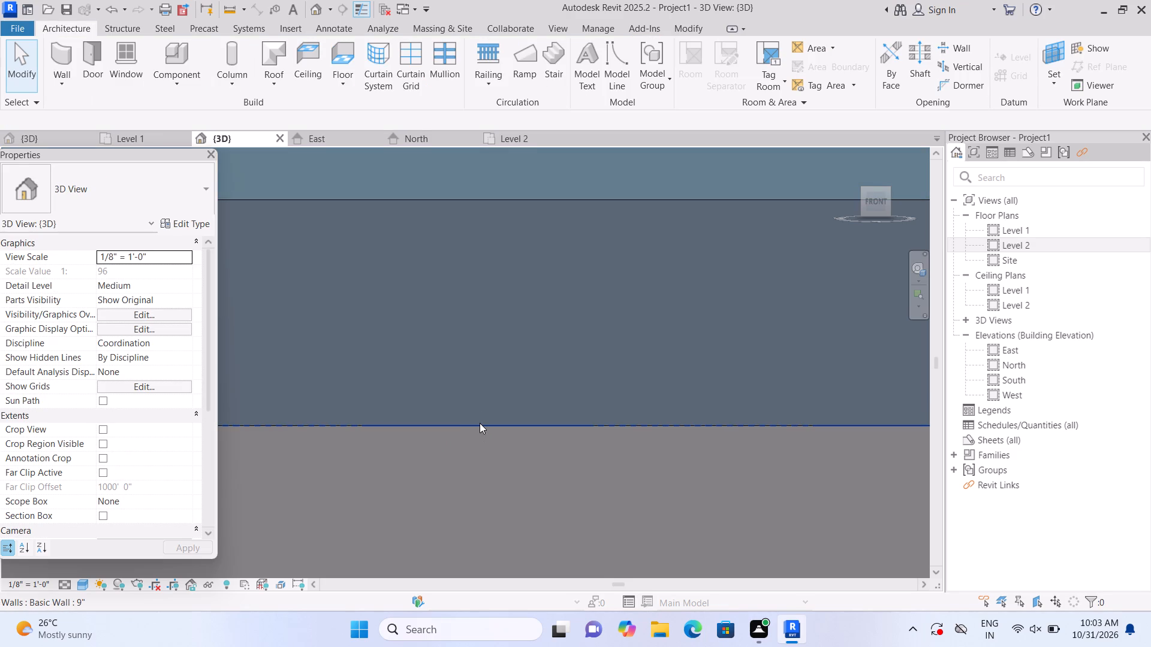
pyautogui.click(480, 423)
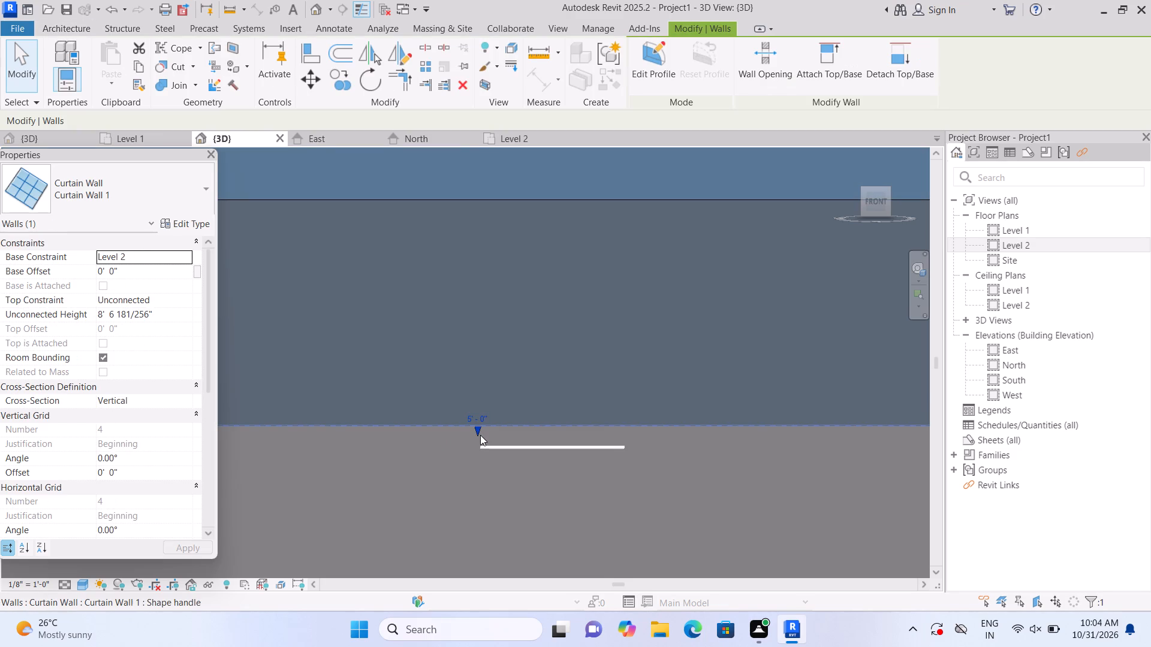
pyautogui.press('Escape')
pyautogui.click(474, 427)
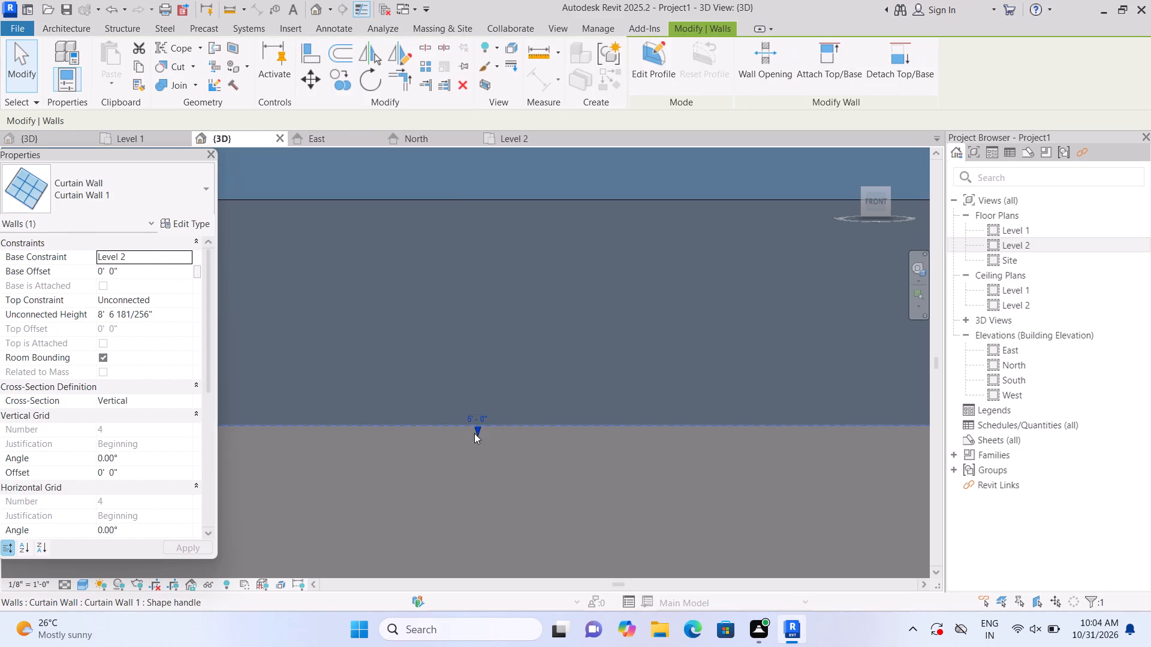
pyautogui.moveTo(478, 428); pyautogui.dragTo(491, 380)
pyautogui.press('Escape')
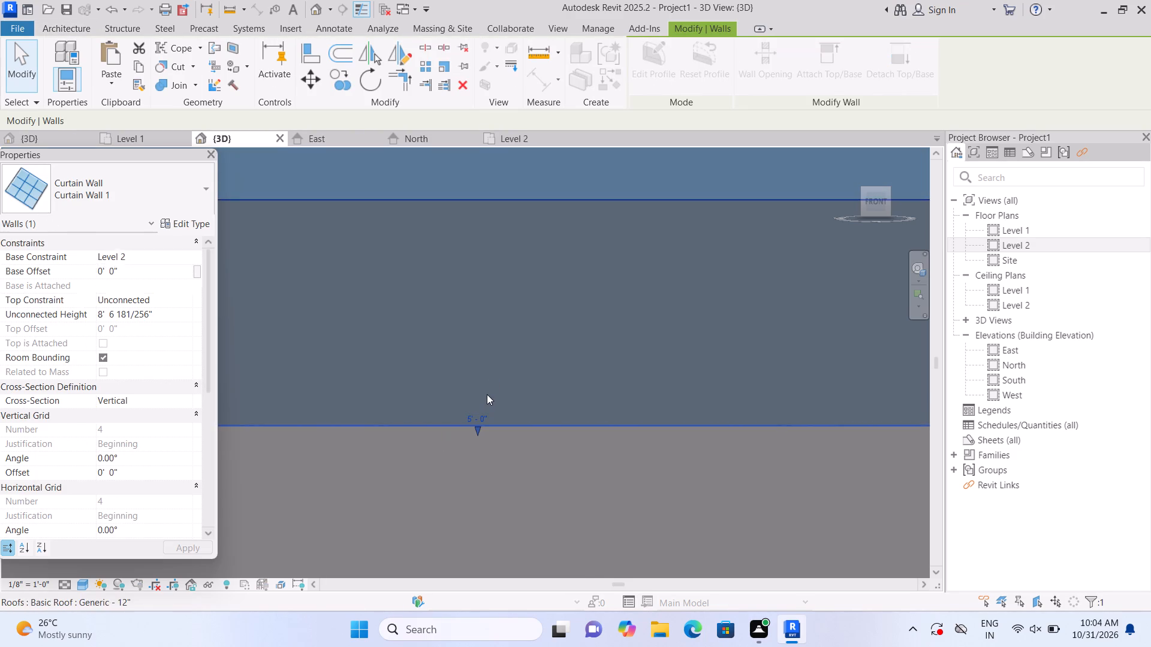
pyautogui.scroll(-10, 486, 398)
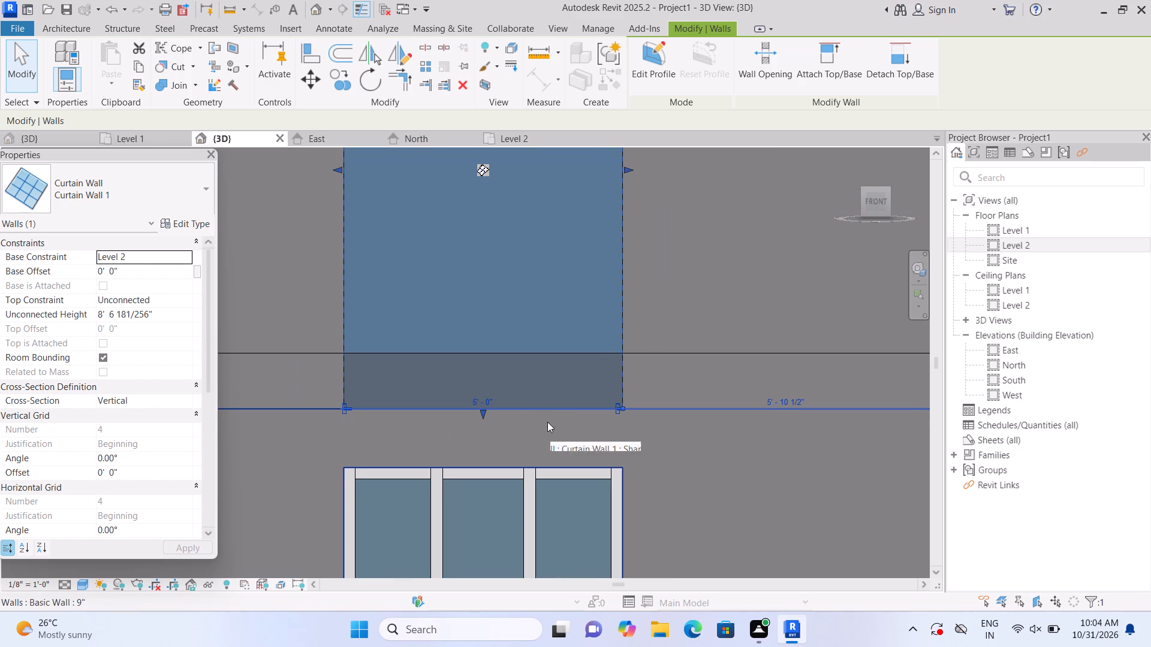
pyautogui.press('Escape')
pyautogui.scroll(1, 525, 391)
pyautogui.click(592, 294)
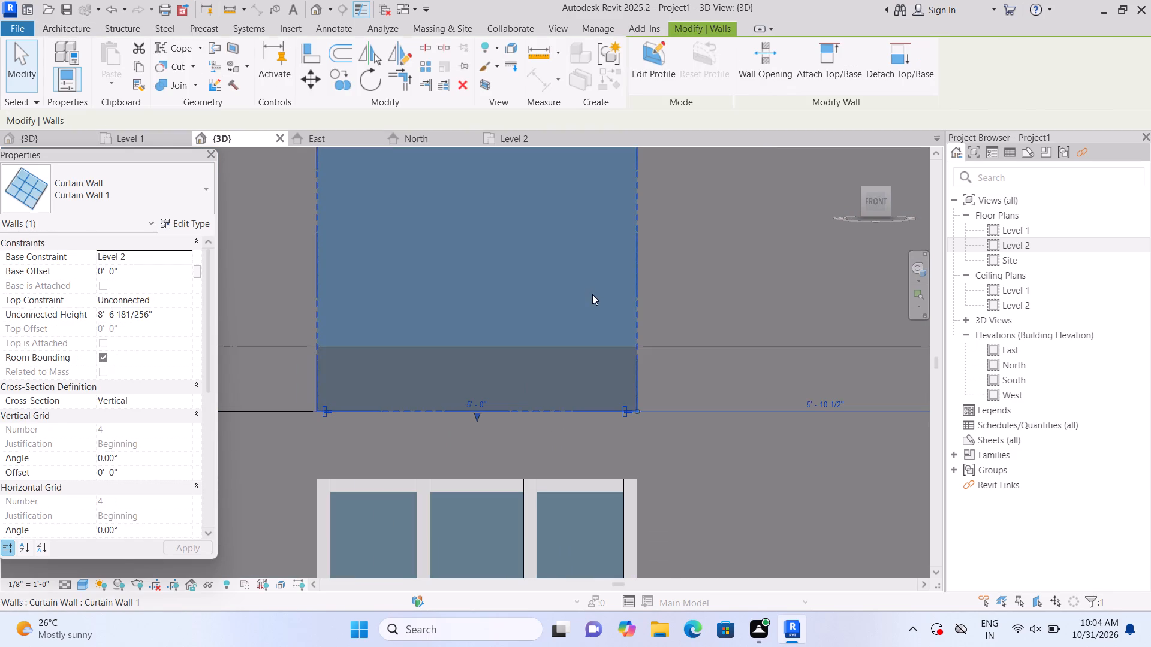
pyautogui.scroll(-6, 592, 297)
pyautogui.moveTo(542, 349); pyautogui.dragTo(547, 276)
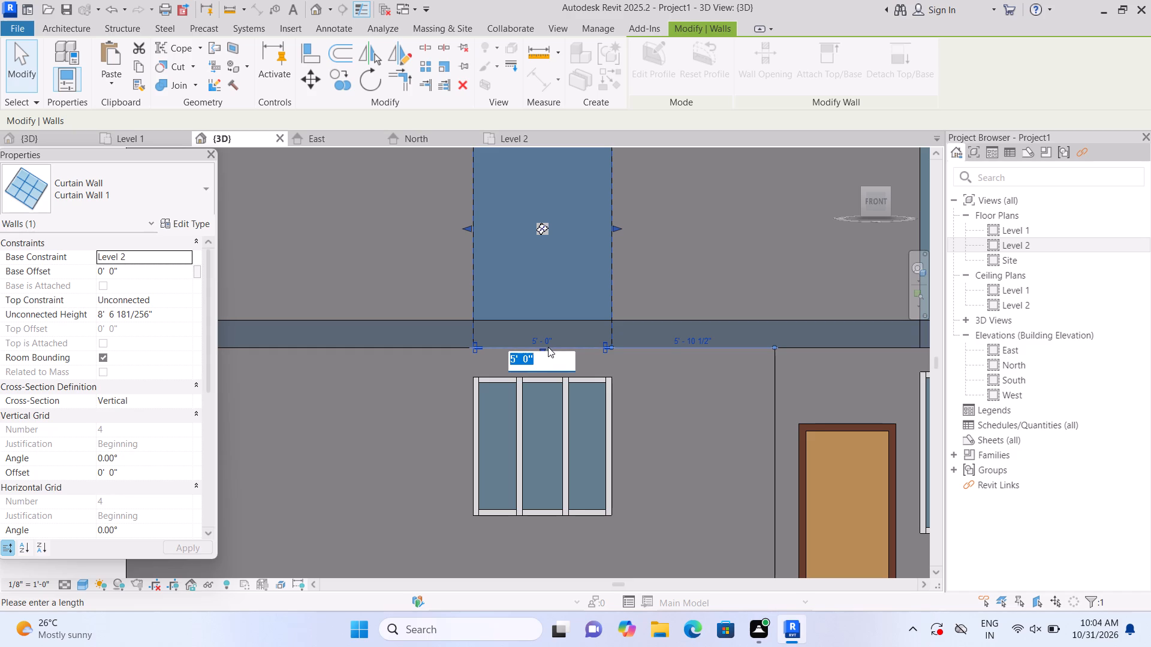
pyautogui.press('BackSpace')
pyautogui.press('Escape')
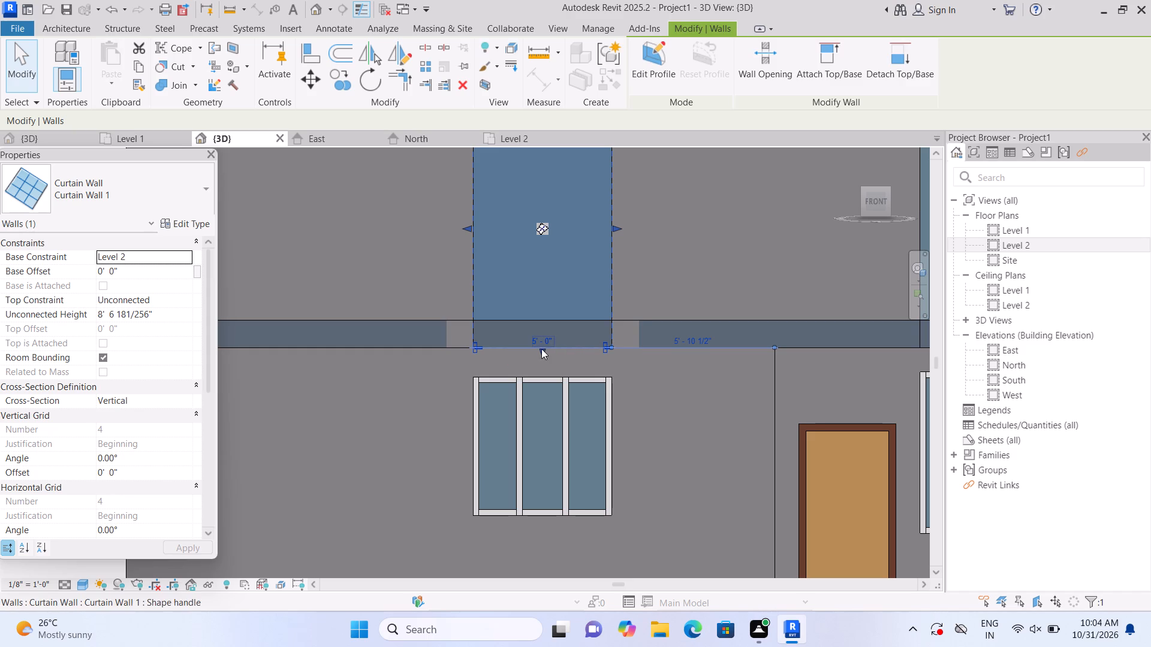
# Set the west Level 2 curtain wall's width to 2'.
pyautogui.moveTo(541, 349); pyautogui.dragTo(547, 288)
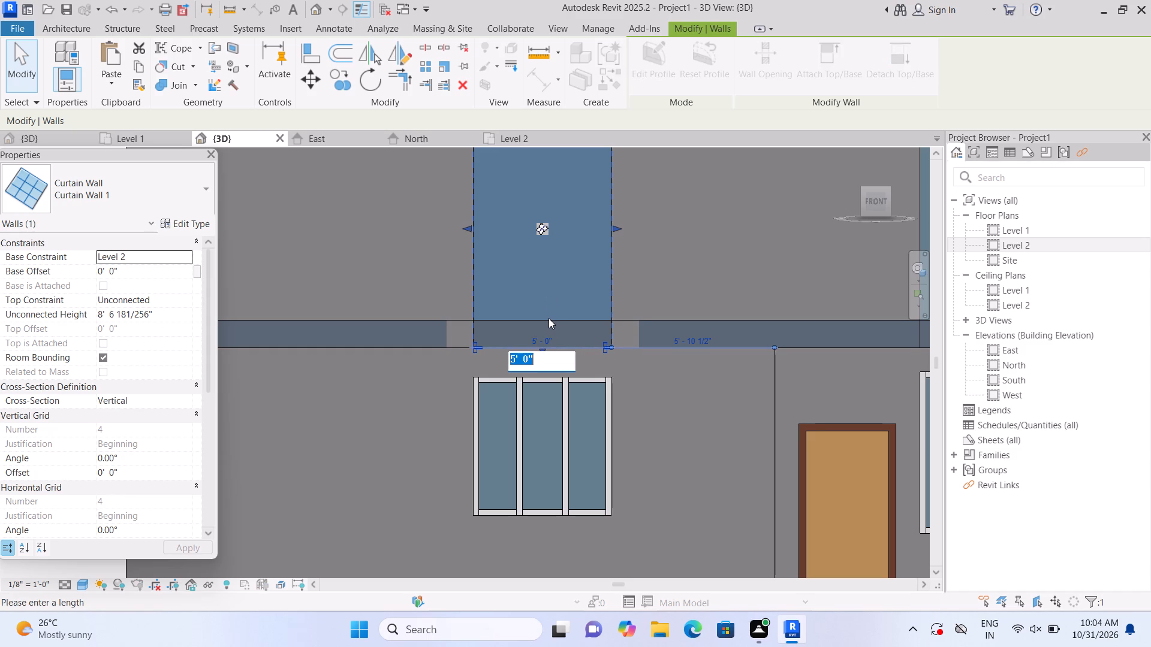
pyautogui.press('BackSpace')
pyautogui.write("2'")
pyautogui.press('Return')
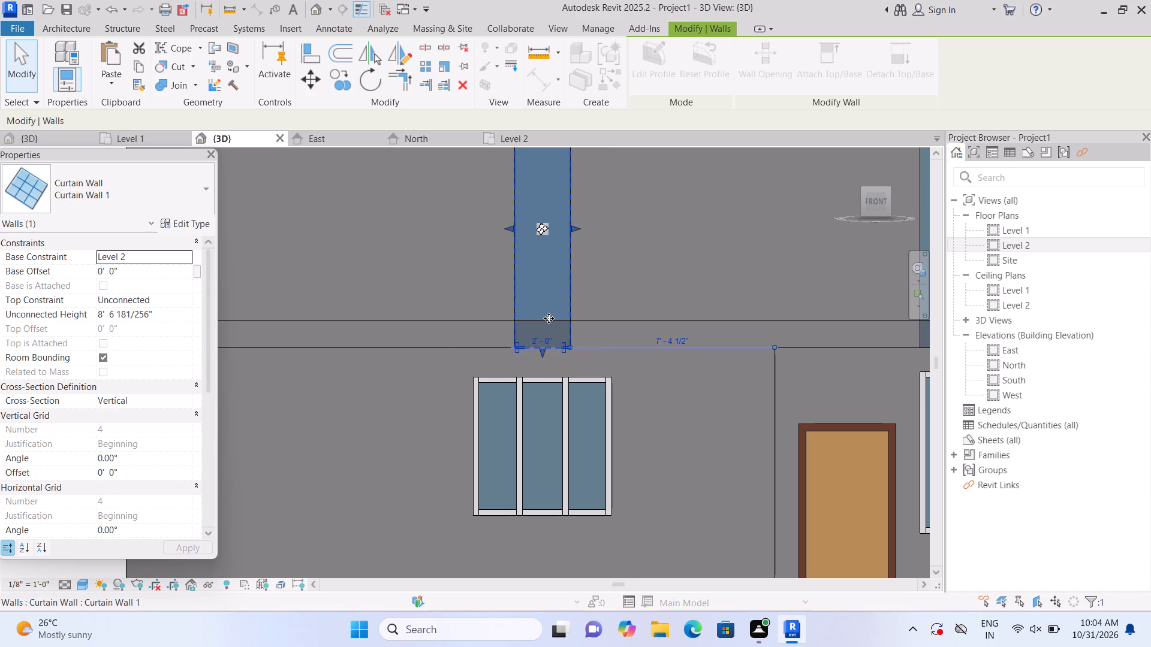
# Set the west Level 2 curtain wall's width to 5' to match the window below.
pyautogui.scroll(2, 545, 281)
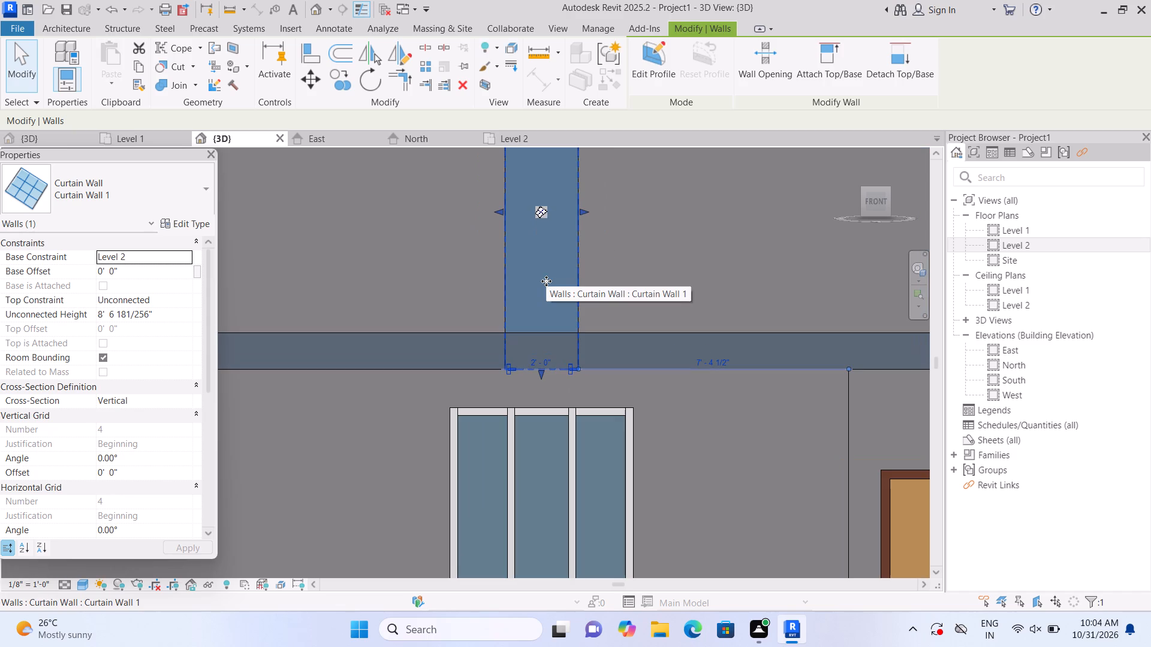
pyautogui.click(546, 360)
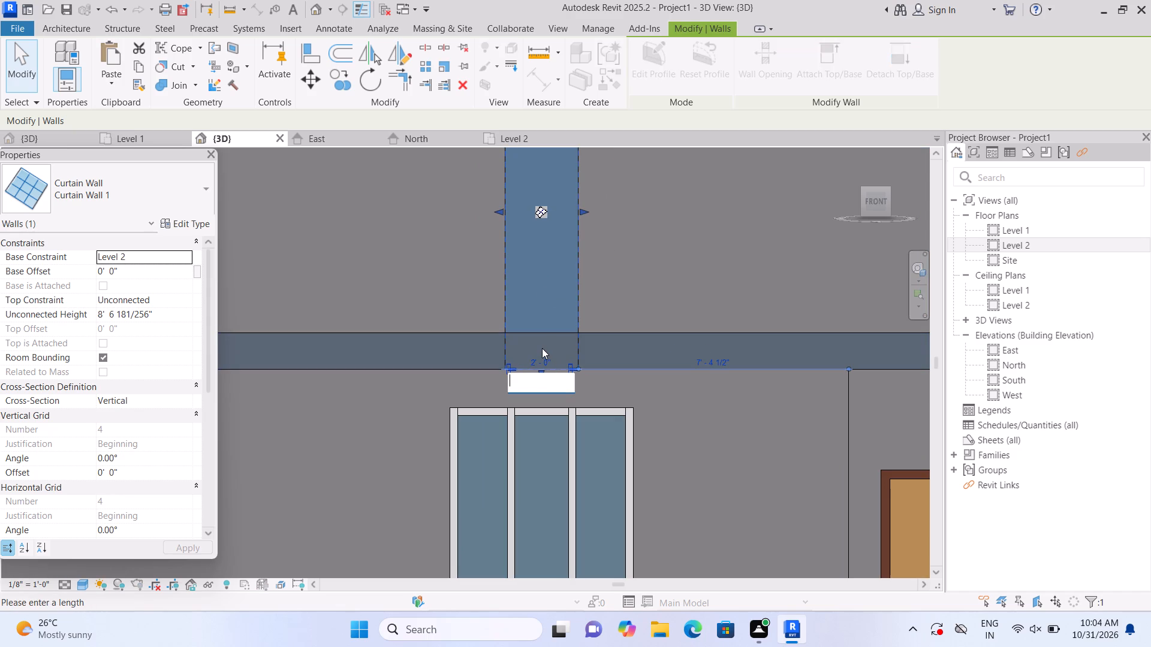
pyautogui.press('BackSpace')
pyautogui.write("5'")
pyautogui.press('Return')
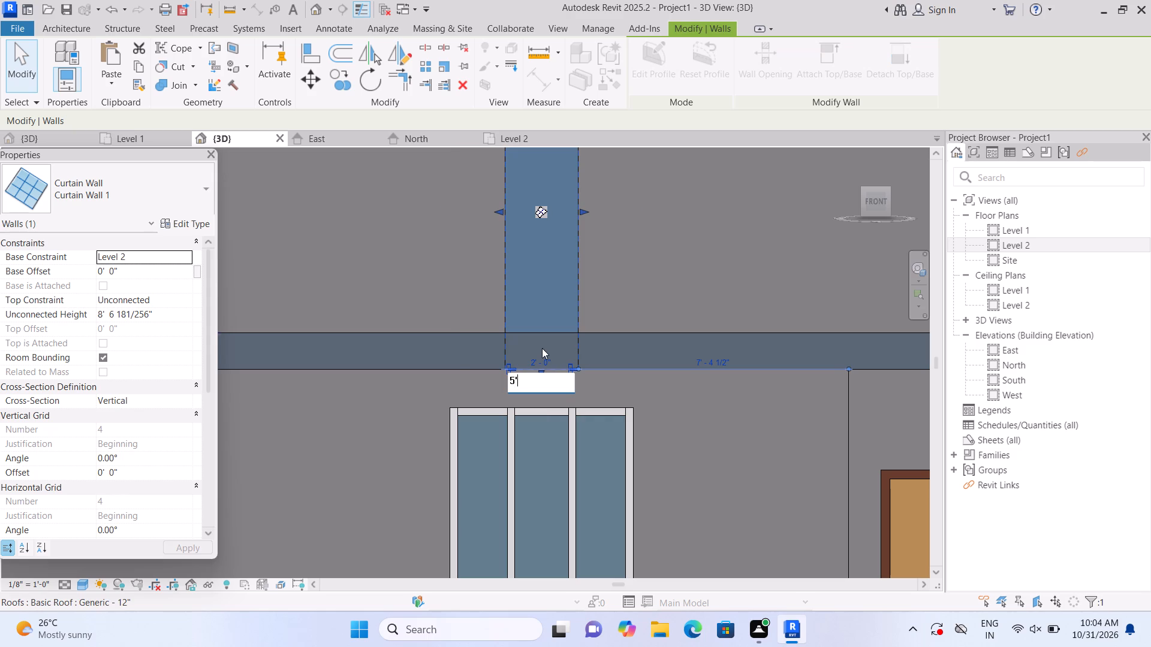
pyautogui.press('Escape')
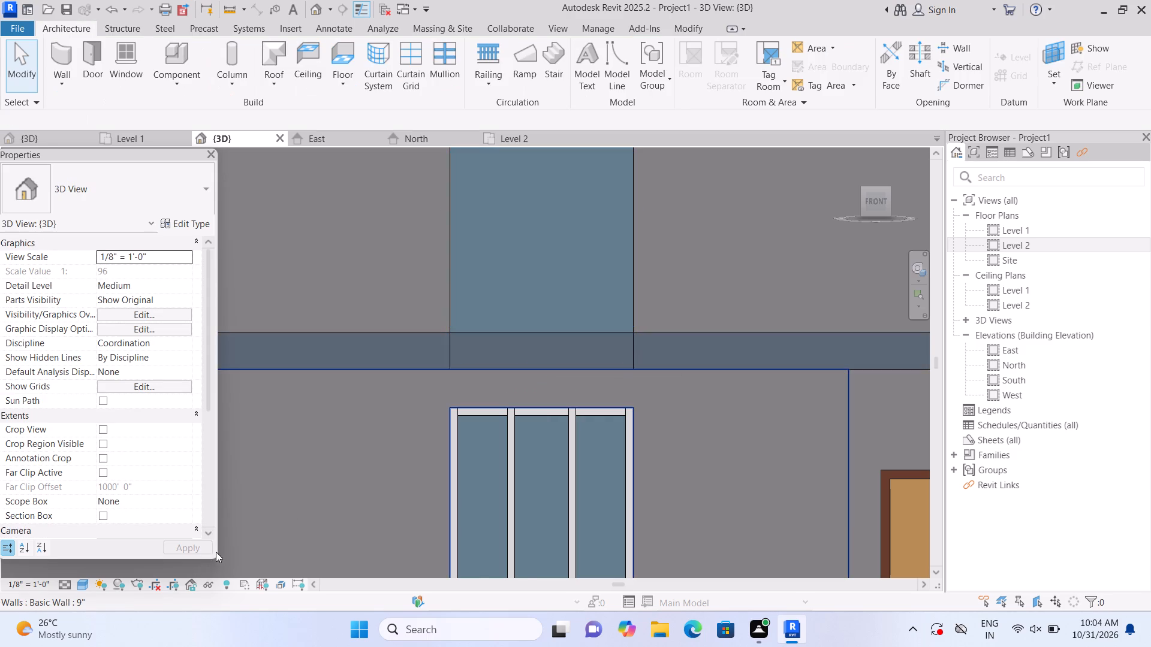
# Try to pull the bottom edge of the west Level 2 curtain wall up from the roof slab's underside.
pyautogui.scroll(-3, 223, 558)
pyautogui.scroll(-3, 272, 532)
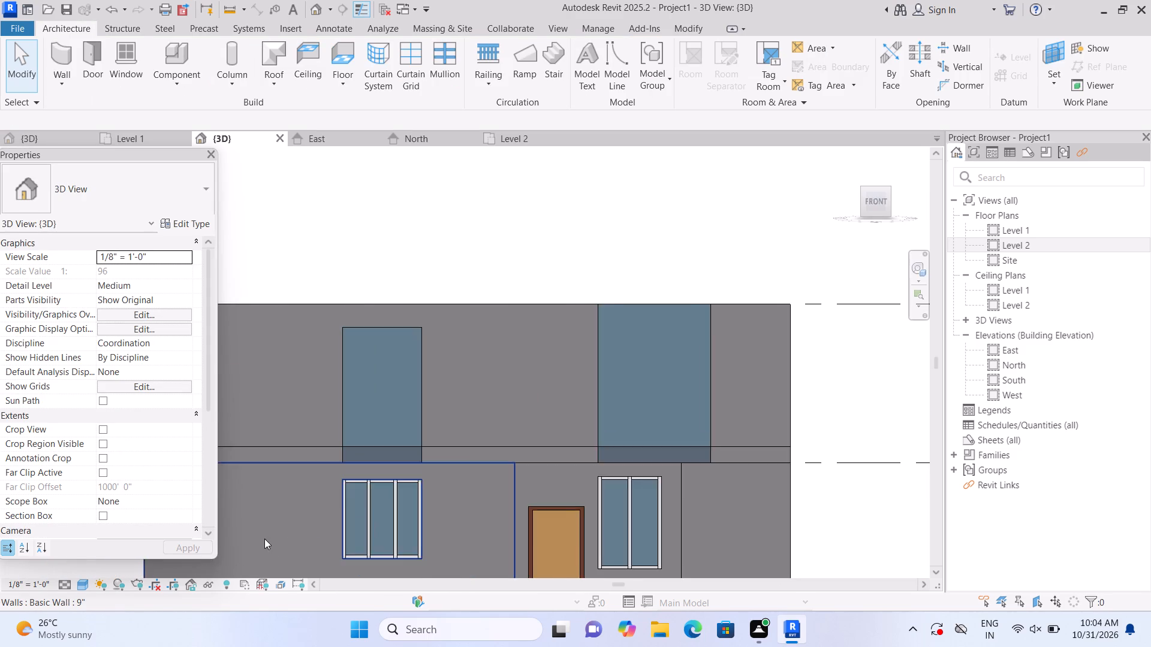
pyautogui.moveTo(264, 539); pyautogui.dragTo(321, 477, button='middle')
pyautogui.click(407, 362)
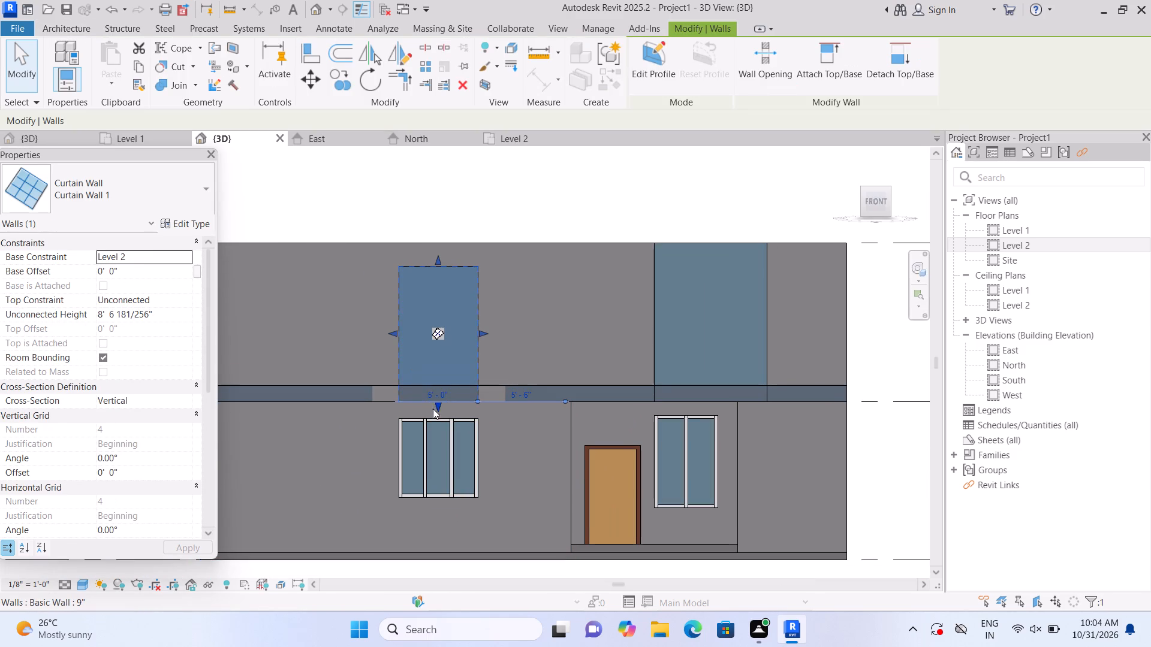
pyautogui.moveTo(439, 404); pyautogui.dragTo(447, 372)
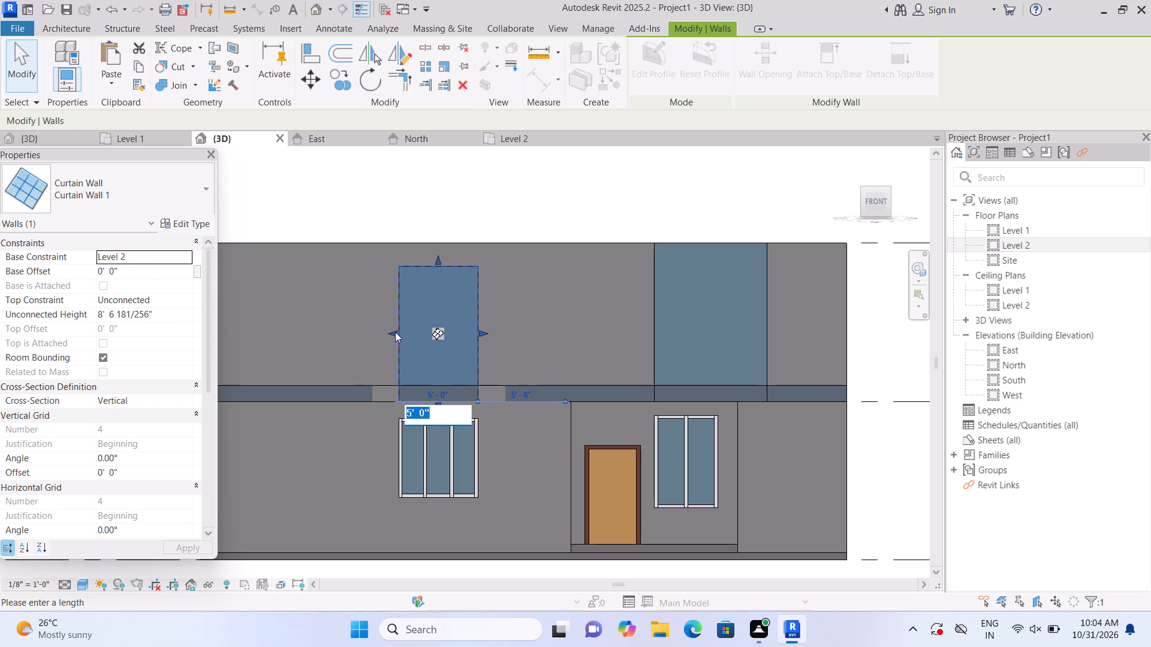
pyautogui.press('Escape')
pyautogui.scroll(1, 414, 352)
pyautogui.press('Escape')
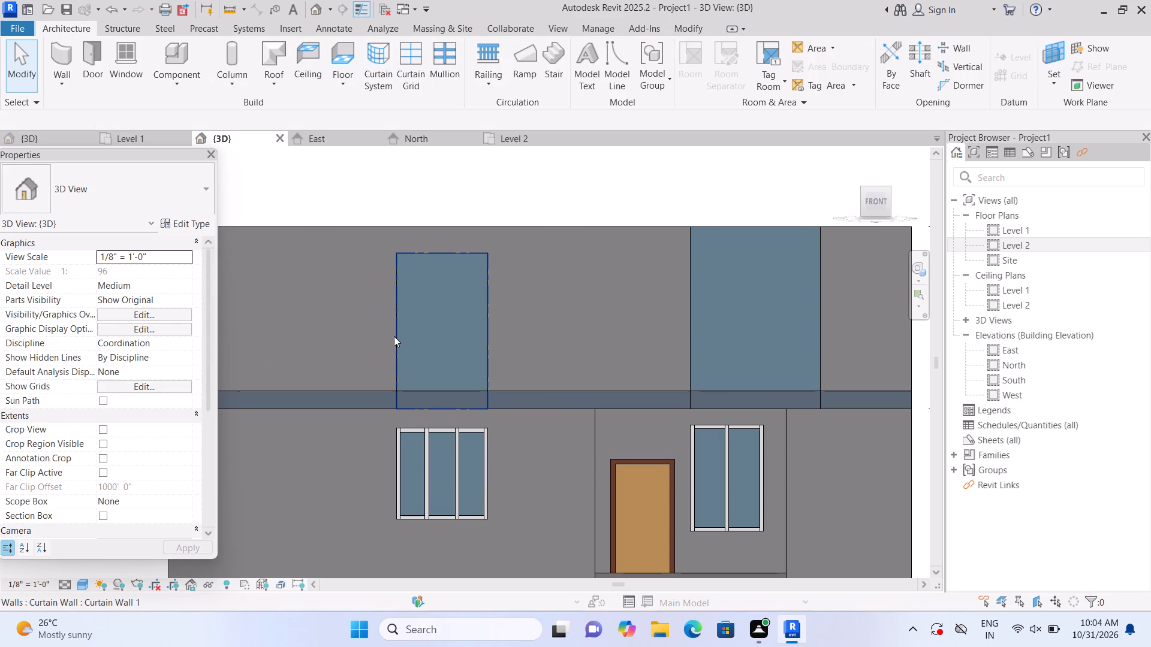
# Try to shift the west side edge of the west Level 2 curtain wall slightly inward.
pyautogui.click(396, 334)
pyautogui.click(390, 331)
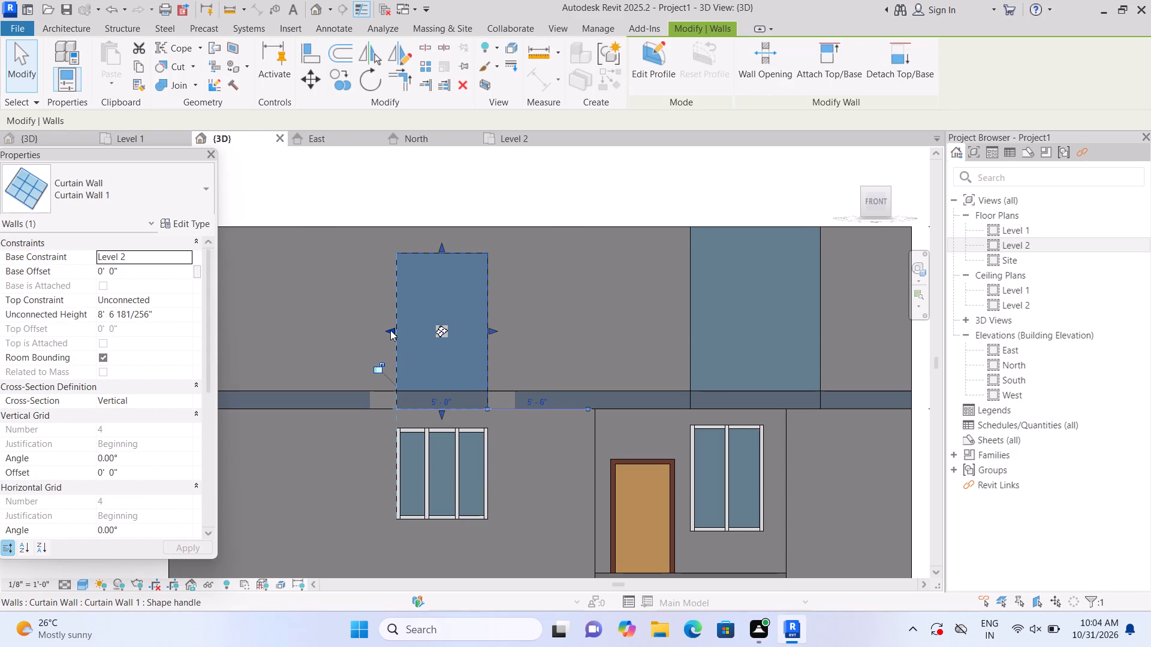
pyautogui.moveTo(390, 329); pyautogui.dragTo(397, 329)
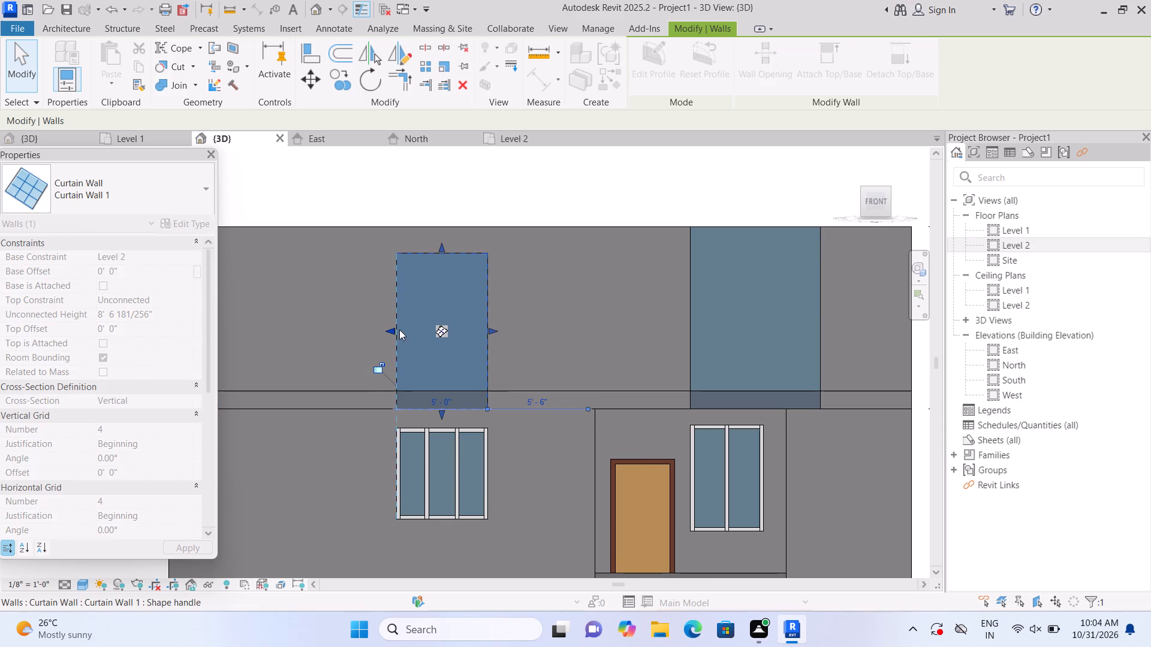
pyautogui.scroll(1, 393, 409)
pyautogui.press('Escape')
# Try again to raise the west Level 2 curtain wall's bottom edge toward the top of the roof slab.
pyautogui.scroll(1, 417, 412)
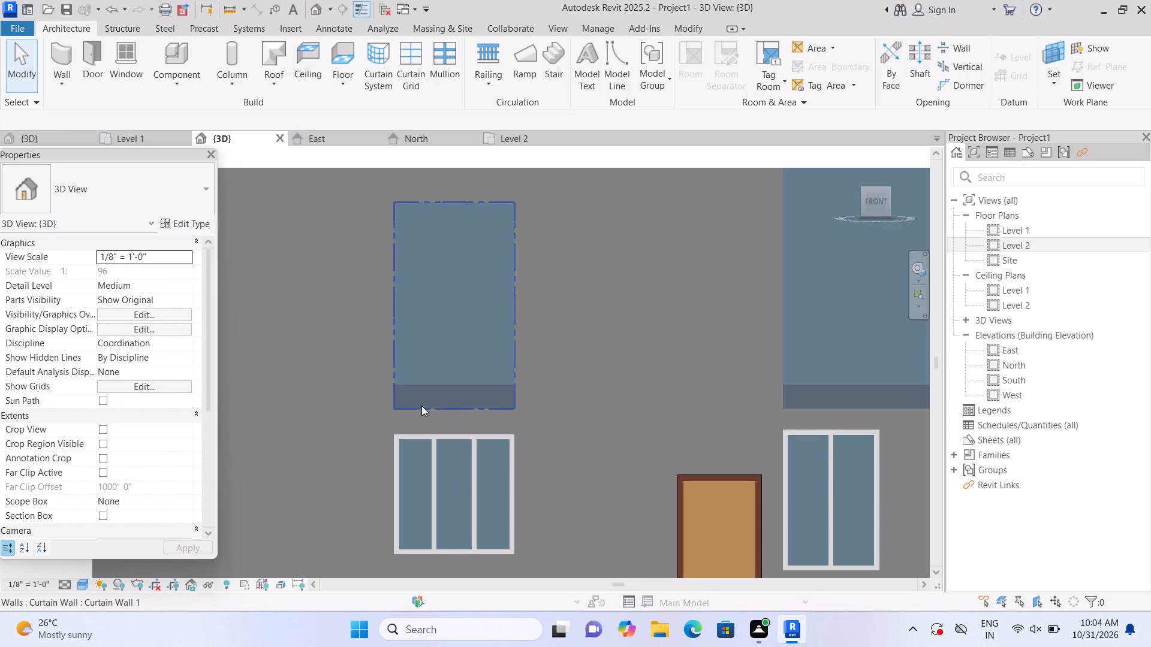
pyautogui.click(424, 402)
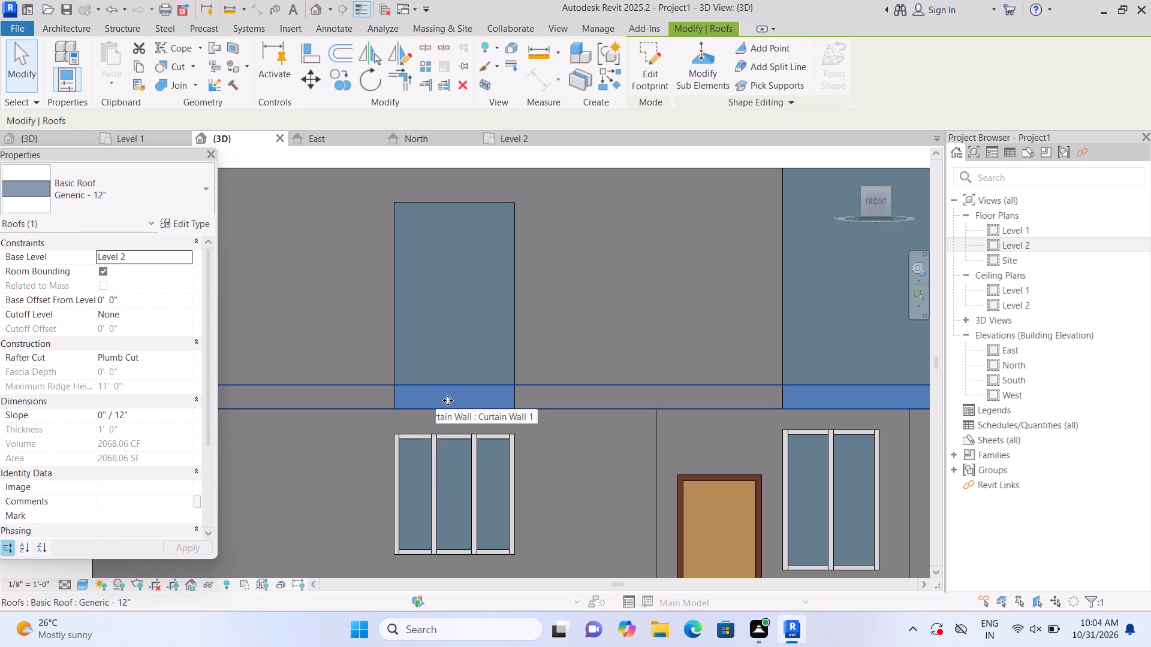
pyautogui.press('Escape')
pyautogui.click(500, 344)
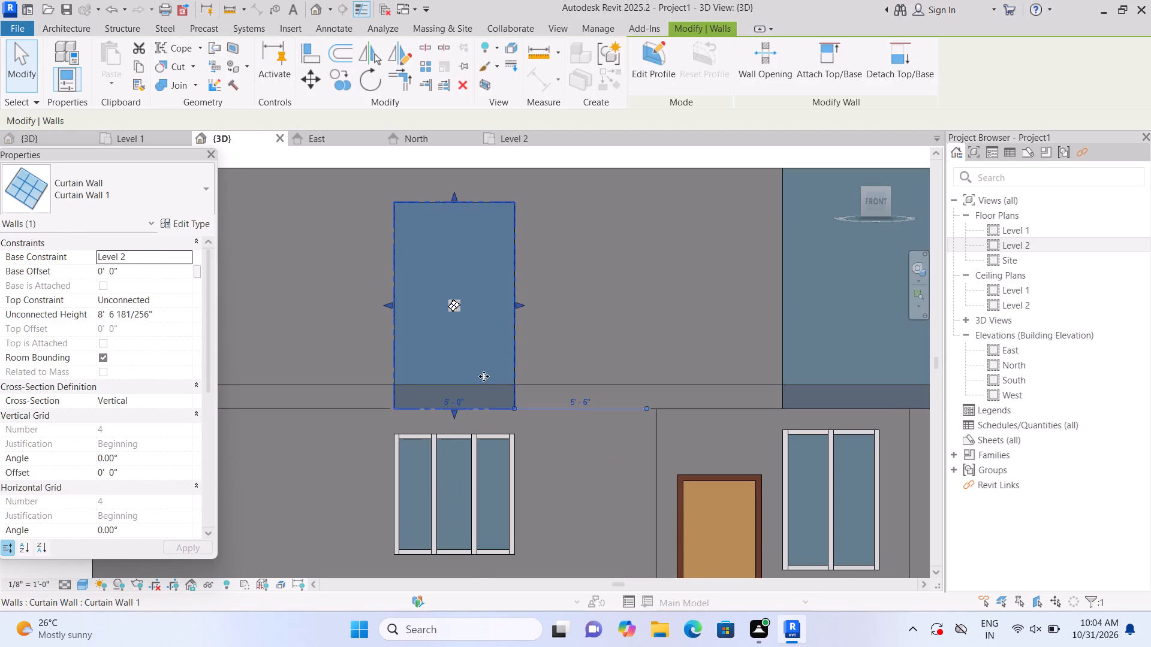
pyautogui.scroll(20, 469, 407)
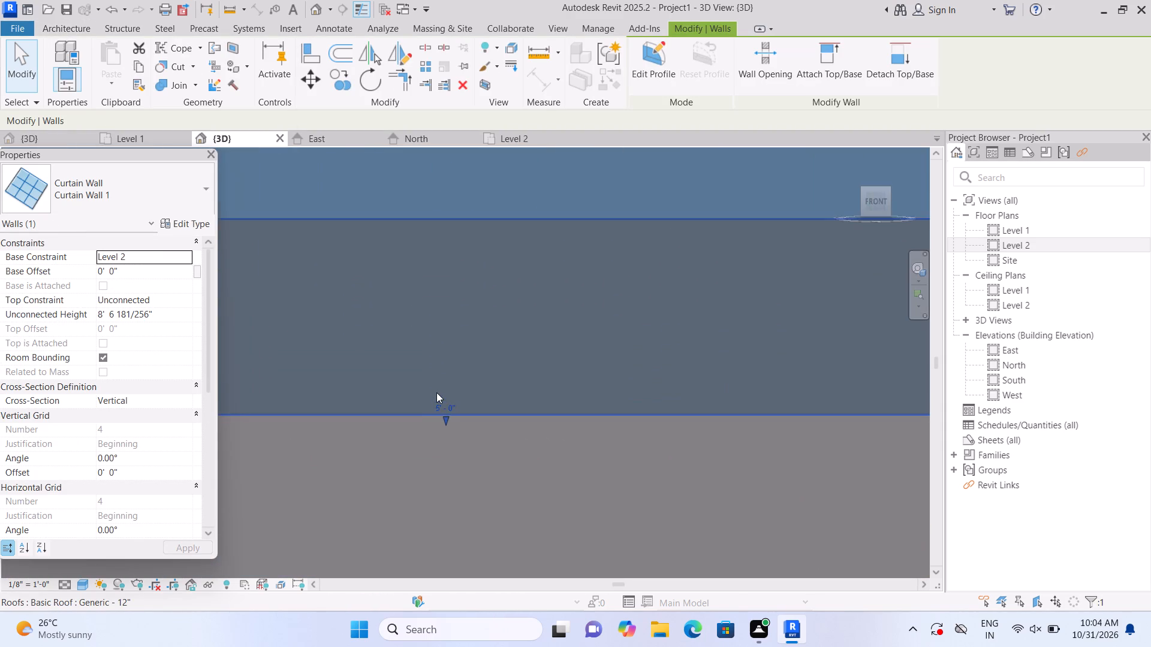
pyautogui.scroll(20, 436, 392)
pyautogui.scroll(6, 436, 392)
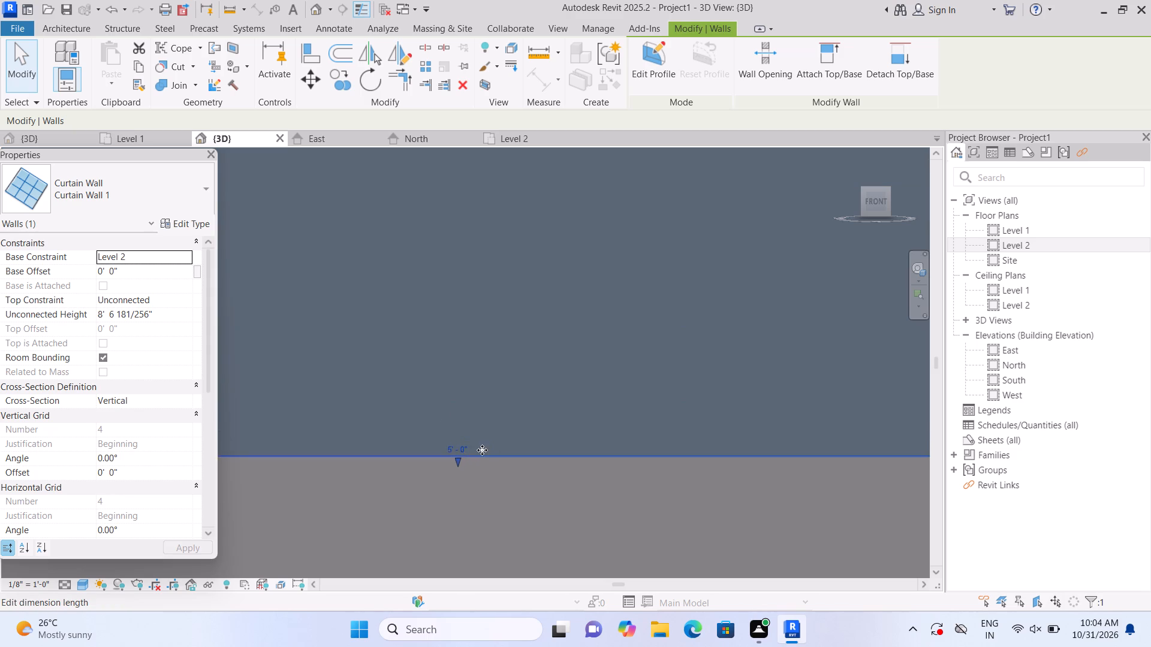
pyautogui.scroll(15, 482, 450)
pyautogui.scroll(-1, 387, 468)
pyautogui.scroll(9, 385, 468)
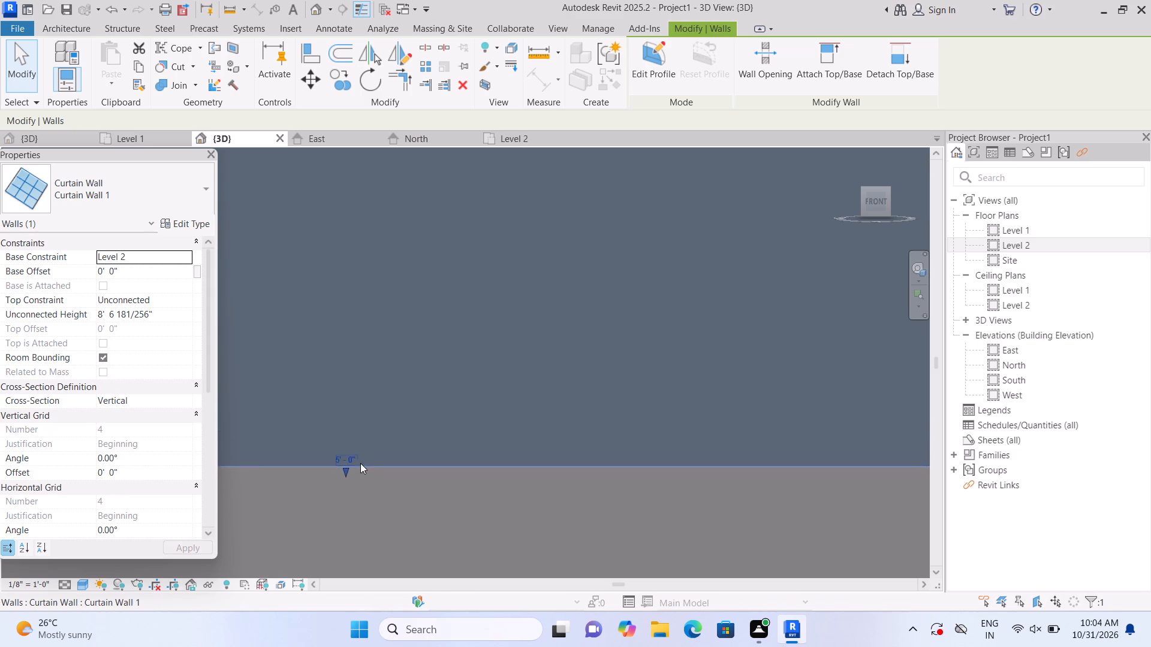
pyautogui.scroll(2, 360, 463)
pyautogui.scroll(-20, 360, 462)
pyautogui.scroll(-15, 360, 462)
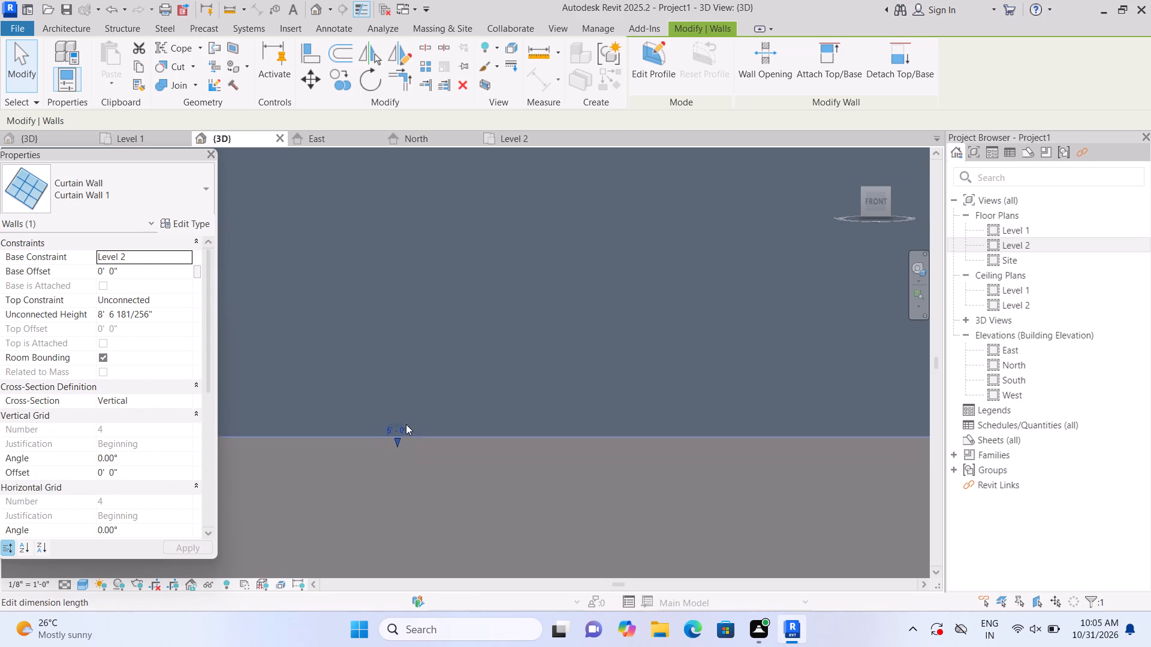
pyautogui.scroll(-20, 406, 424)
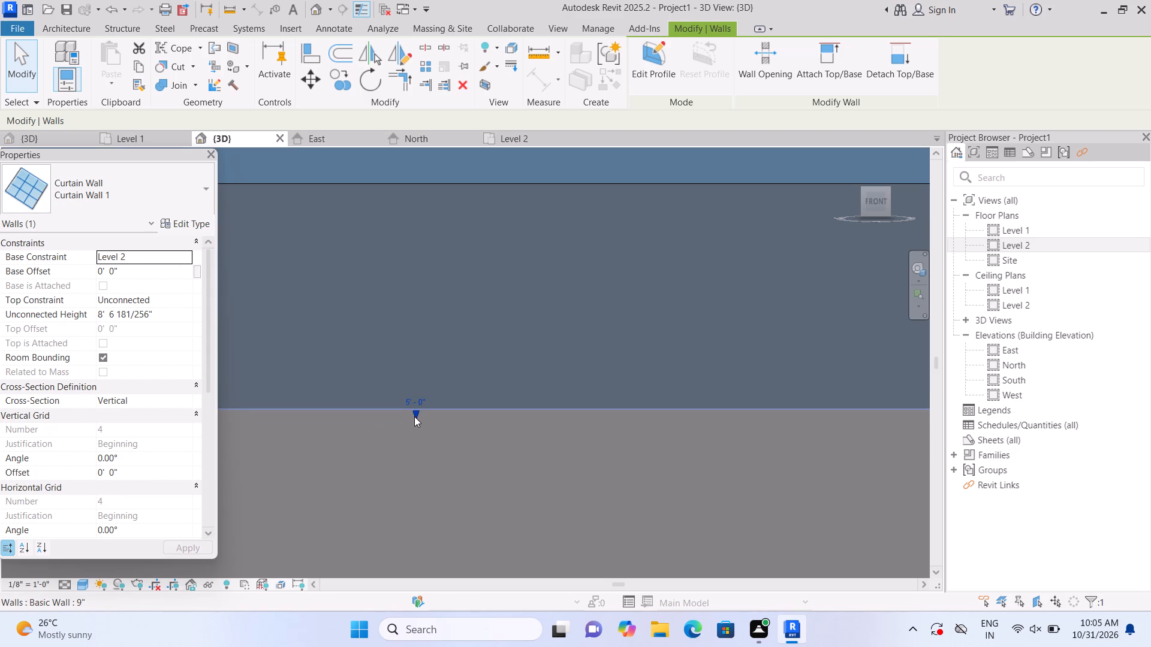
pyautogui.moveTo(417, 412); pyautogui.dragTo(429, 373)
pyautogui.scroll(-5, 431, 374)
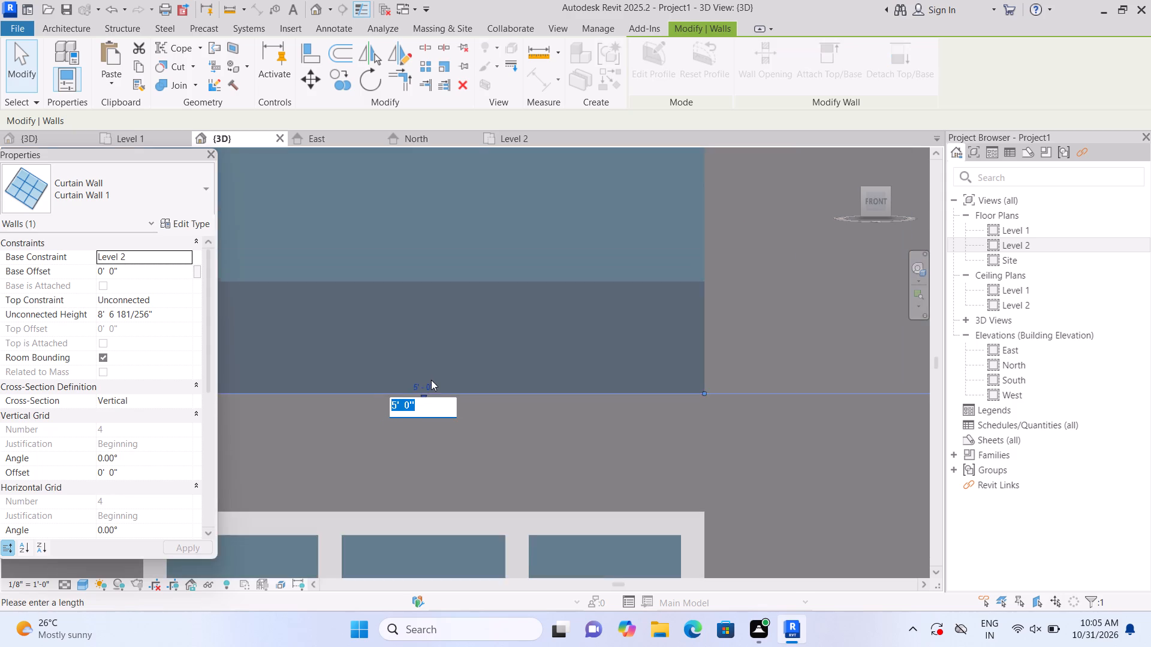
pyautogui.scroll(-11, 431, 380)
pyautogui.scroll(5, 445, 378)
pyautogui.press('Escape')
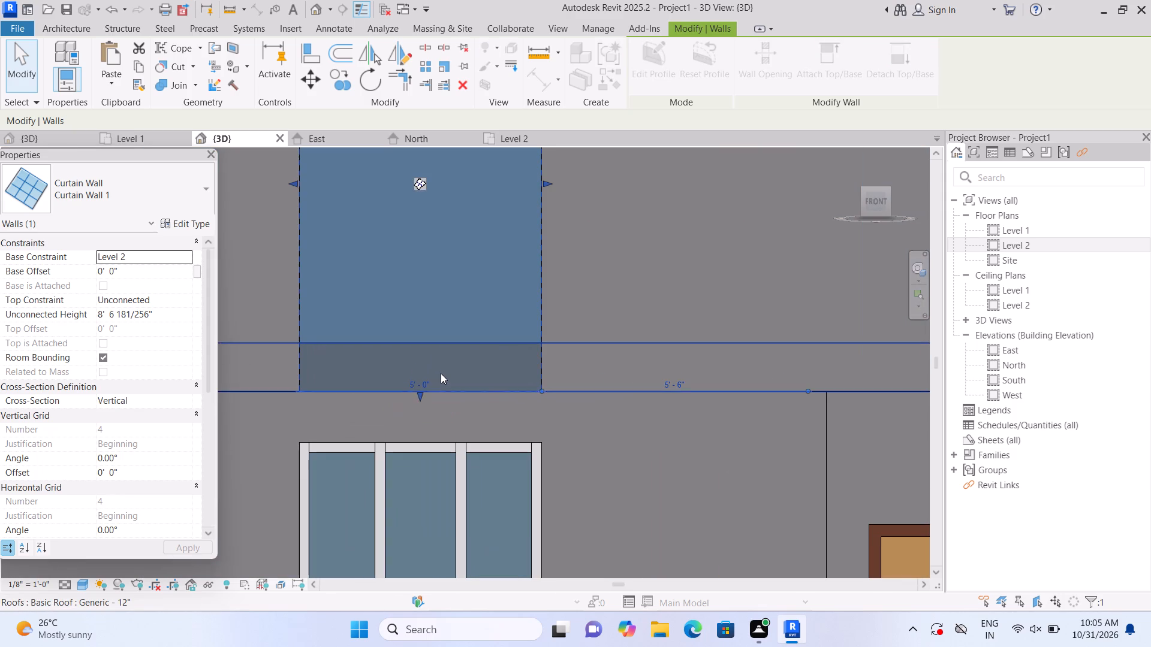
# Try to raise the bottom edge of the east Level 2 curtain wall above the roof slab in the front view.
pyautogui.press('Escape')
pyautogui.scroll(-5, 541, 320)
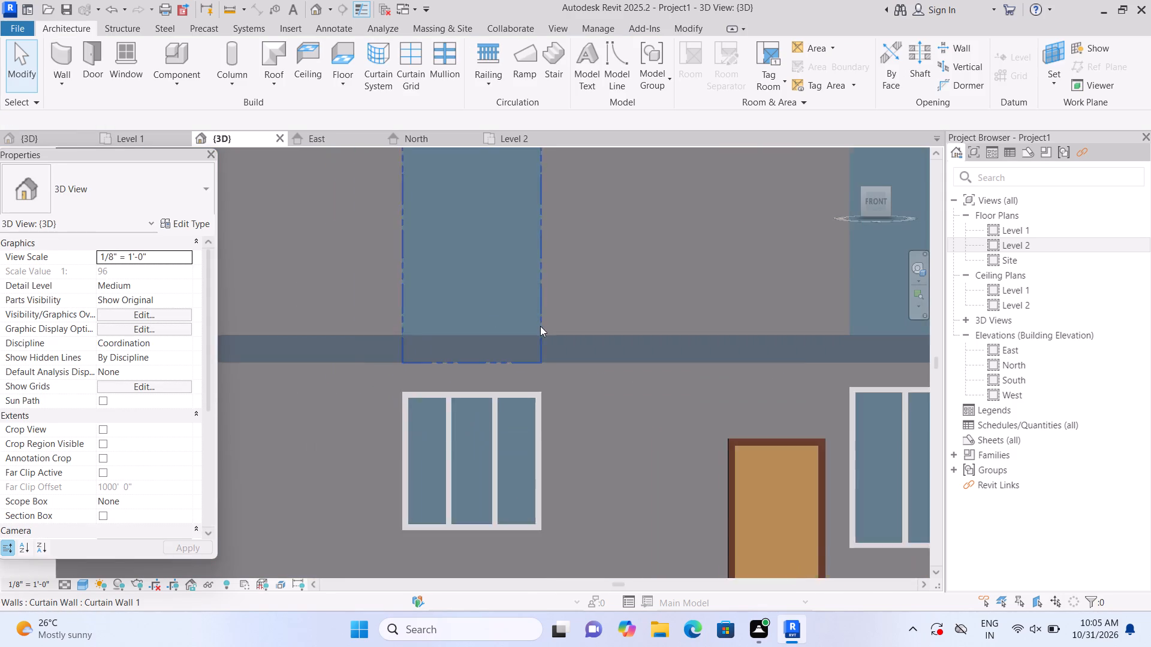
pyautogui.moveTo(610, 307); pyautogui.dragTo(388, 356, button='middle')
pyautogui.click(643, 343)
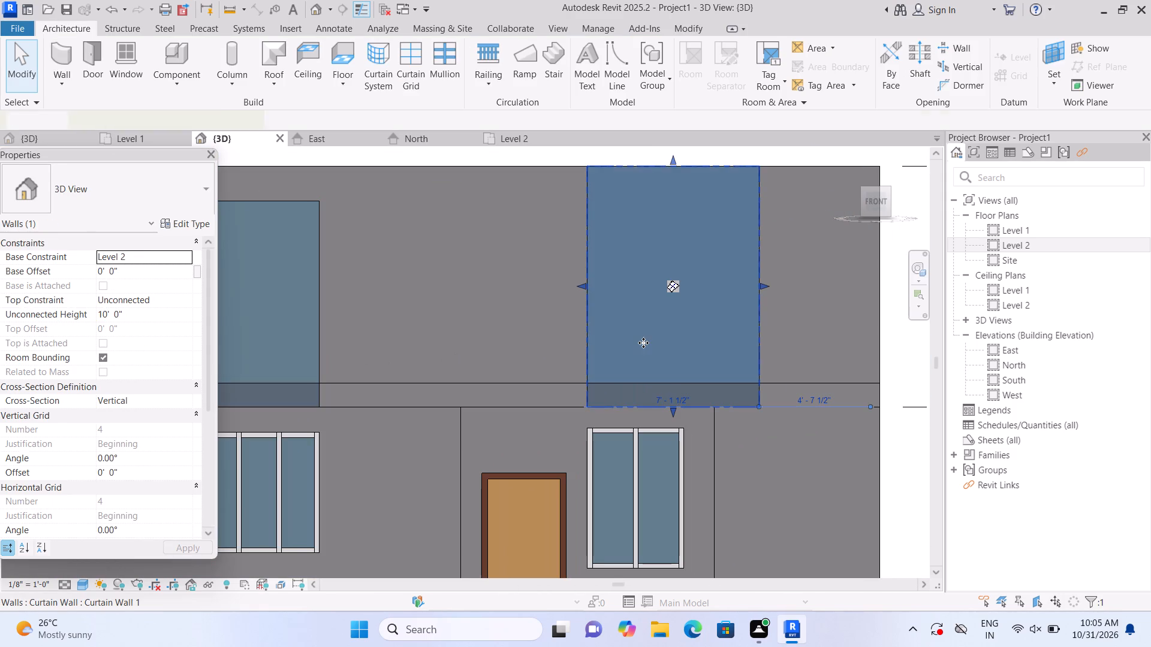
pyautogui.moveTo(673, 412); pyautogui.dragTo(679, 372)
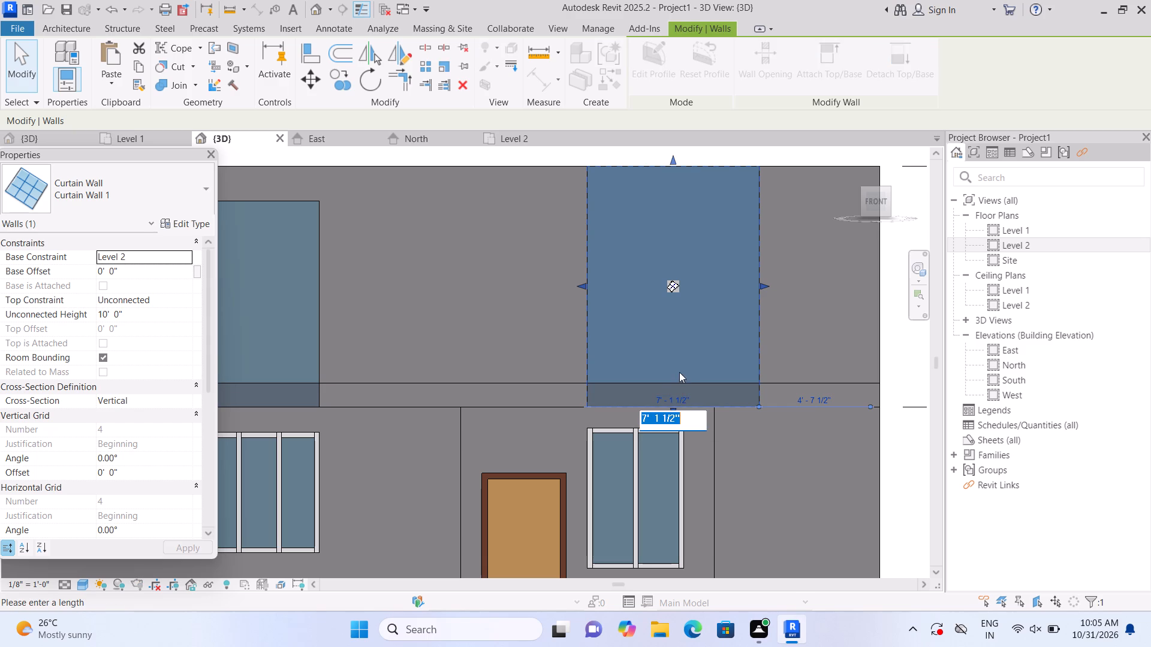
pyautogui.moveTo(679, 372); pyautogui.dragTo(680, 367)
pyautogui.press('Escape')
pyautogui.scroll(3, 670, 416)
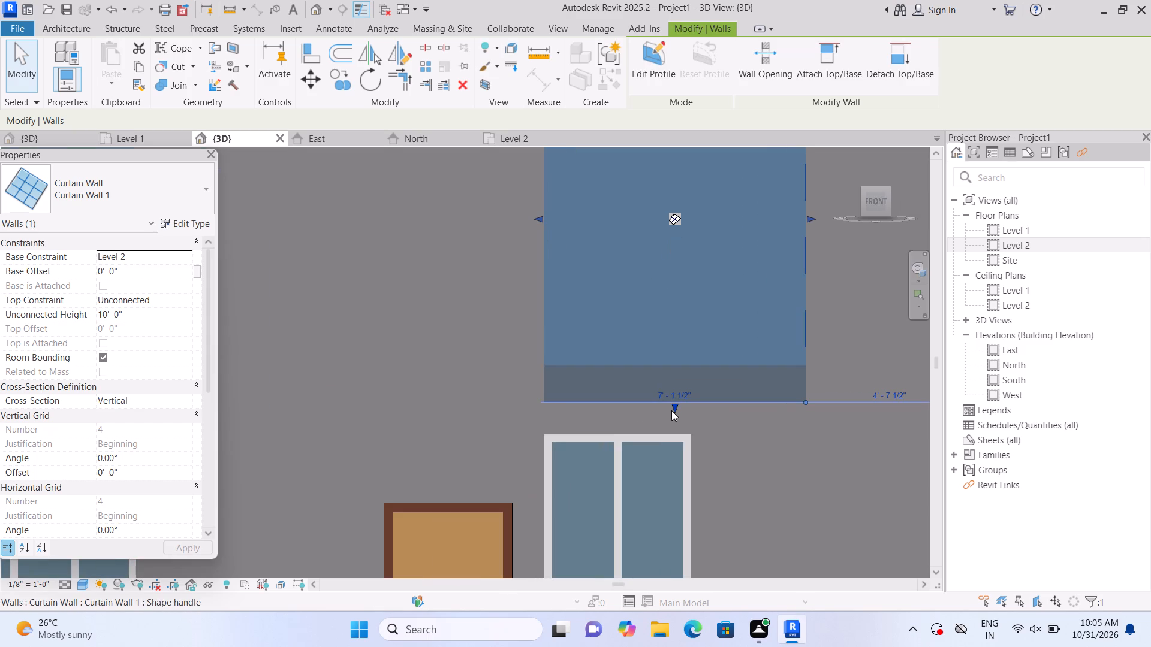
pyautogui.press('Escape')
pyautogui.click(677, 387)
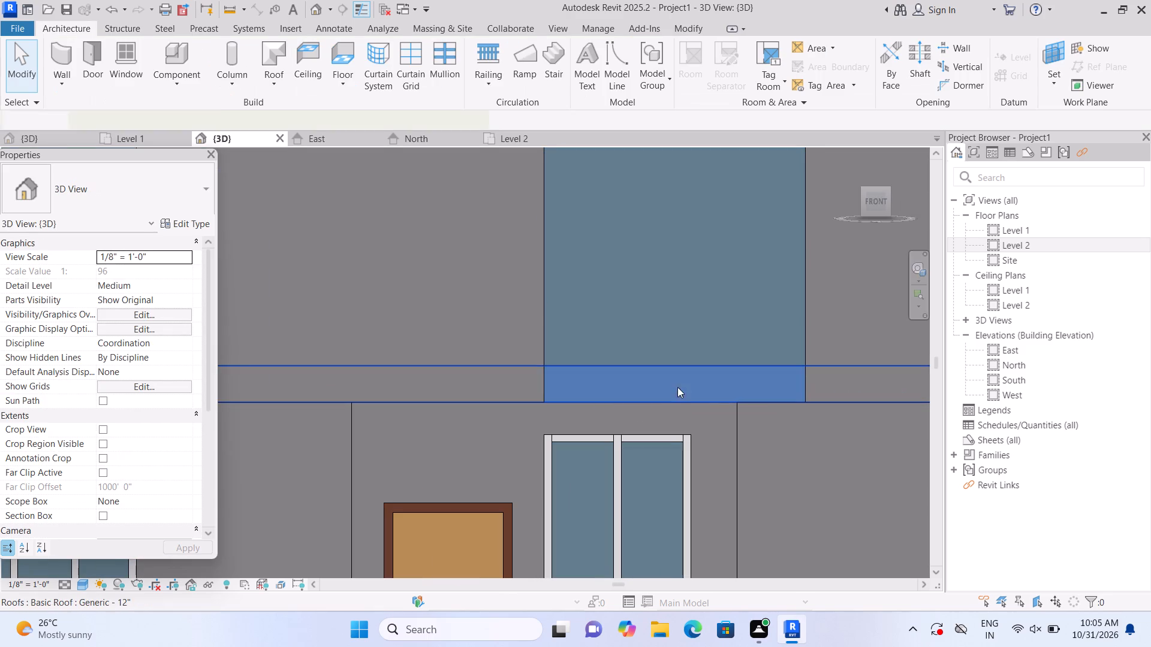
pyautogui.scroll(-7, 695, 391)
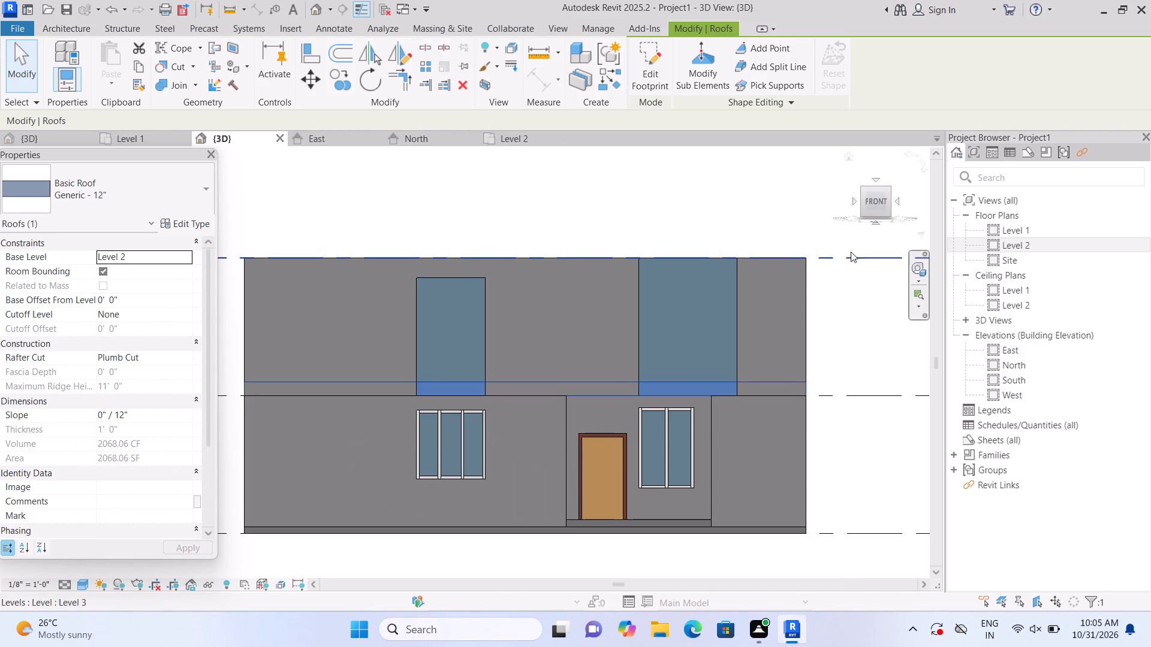
# From the 3D home view, raise the west Level 2 curtain wall's bottom edge above the slab to a base offset of about 2' 8".
pyautogui.click(849, 159)
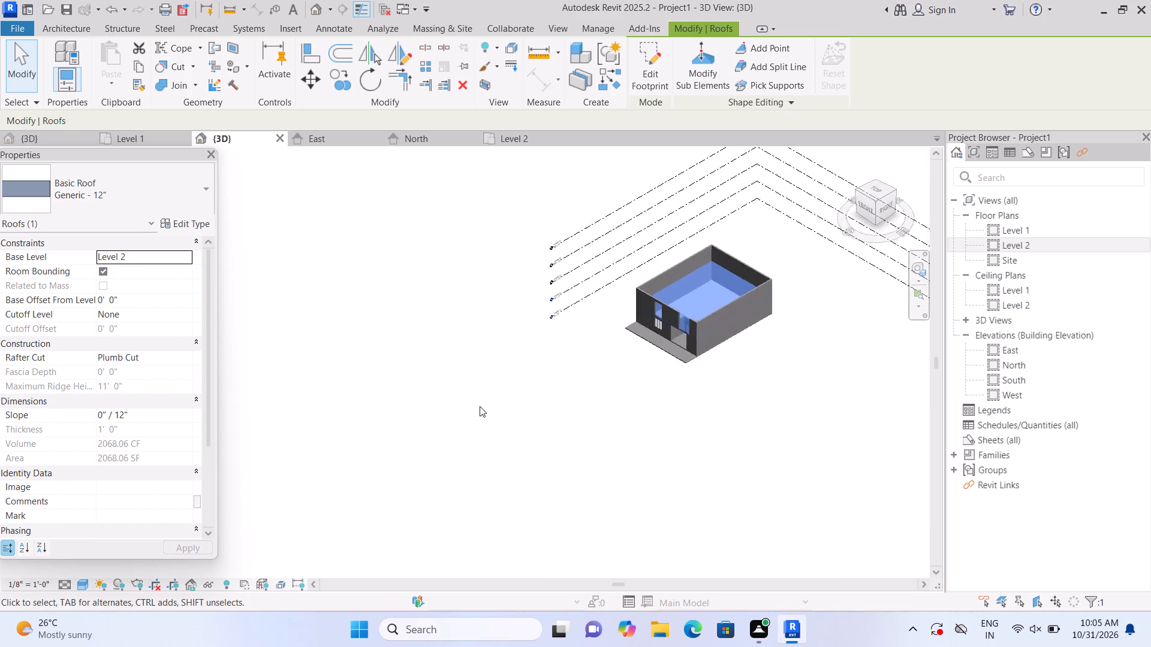
pyautogui.scroll(8, 252, 427)
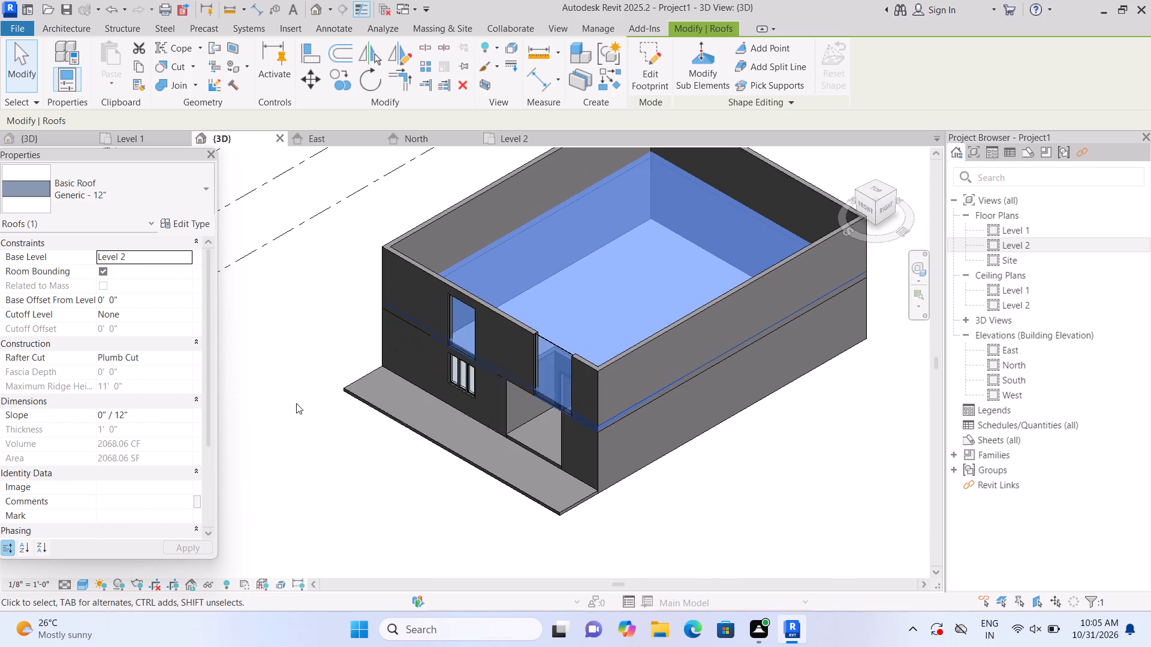
pyautogui.press('Escape')
pyautogui.scroll(3, 482, 346)
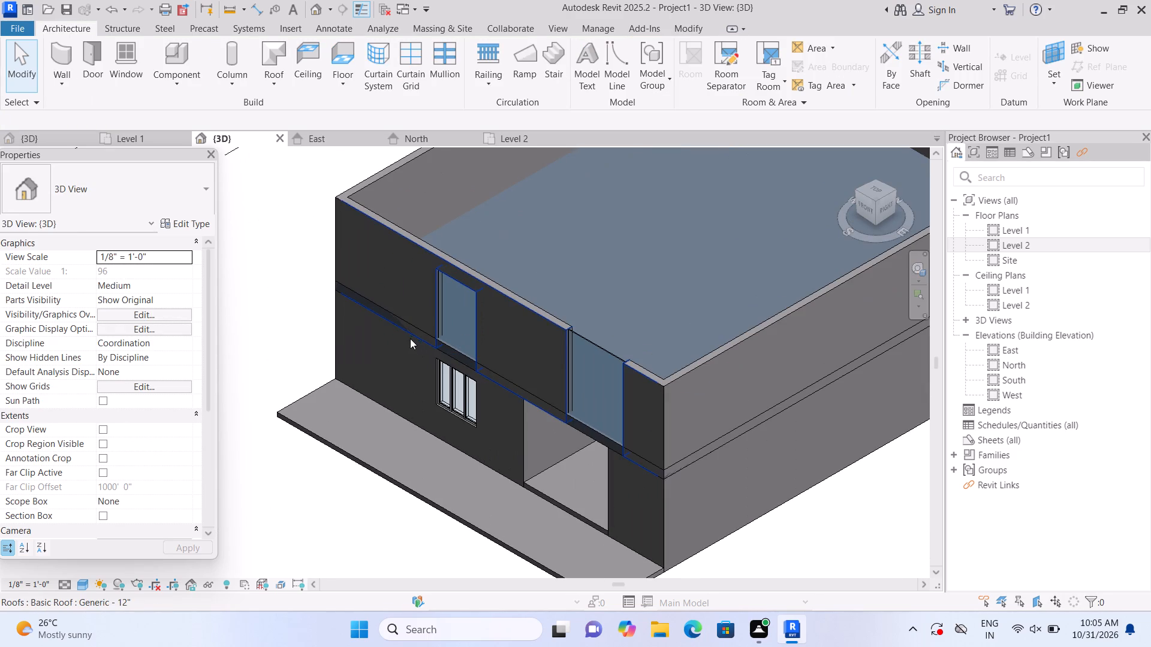
pyautogui.scroll(2, 452, 320)
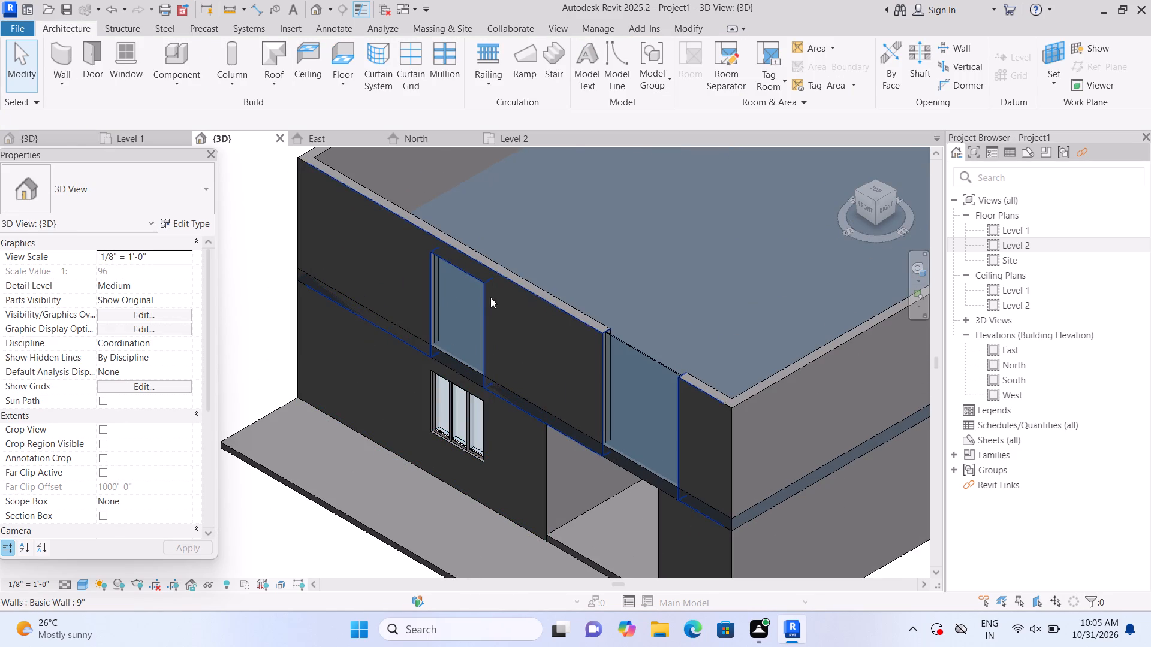
pyautogui.scroll(6, 465, 304)
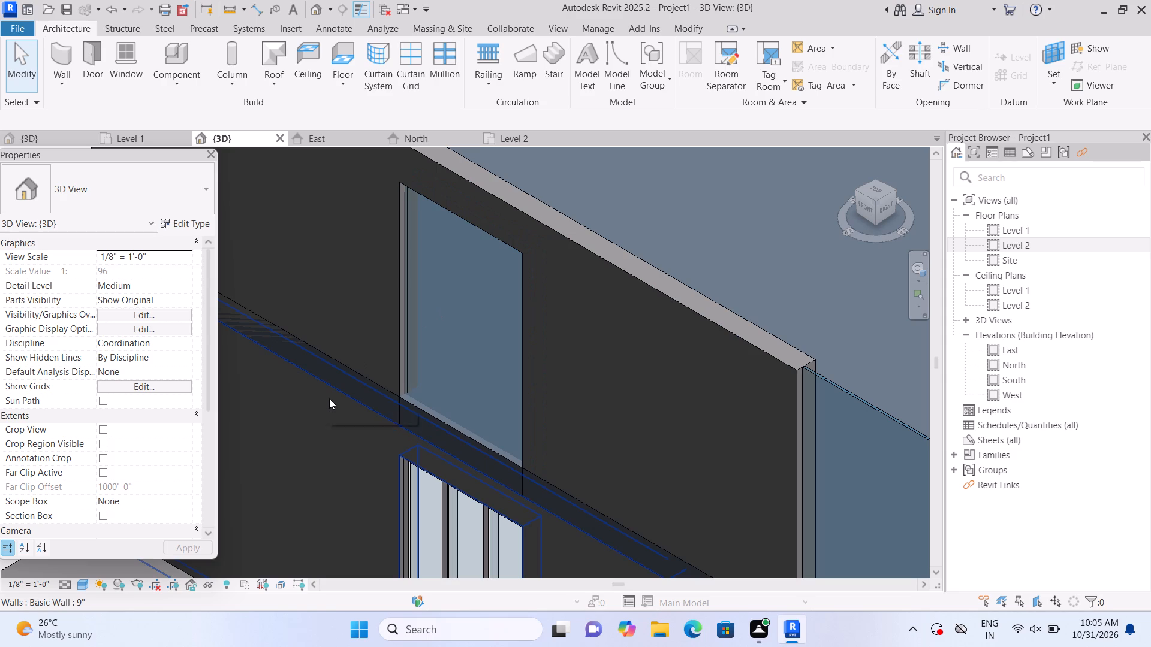
pyautogui.click(407, 347)
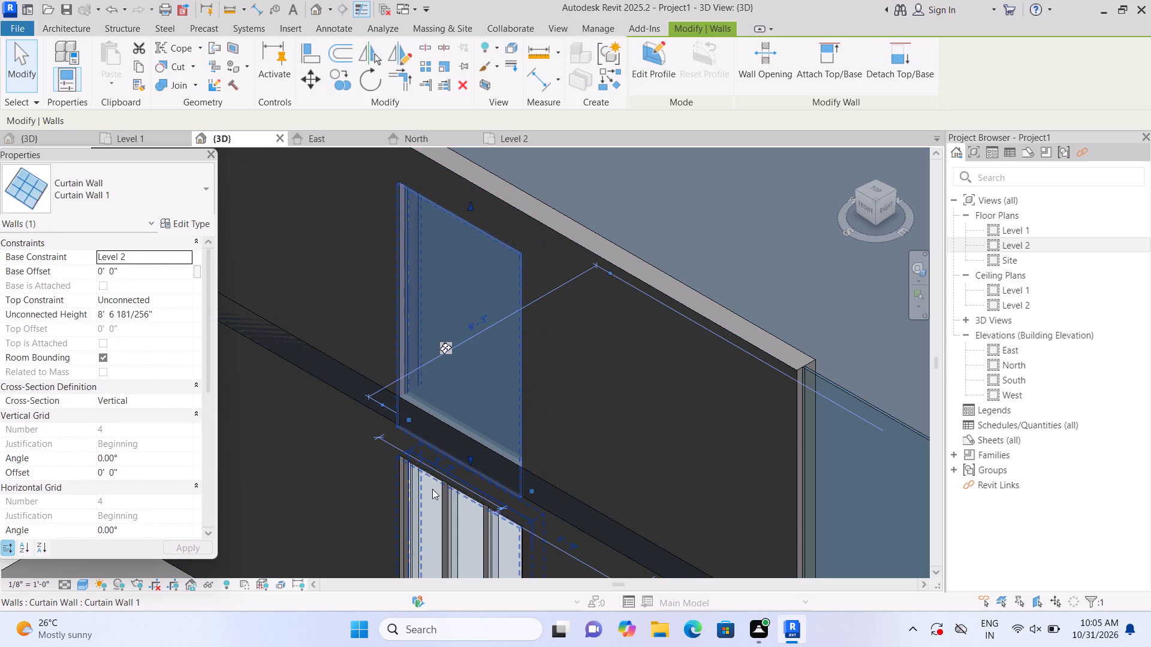
pyautogui.moveTo(471, 458); pyautogui.dragTo(477, 405)
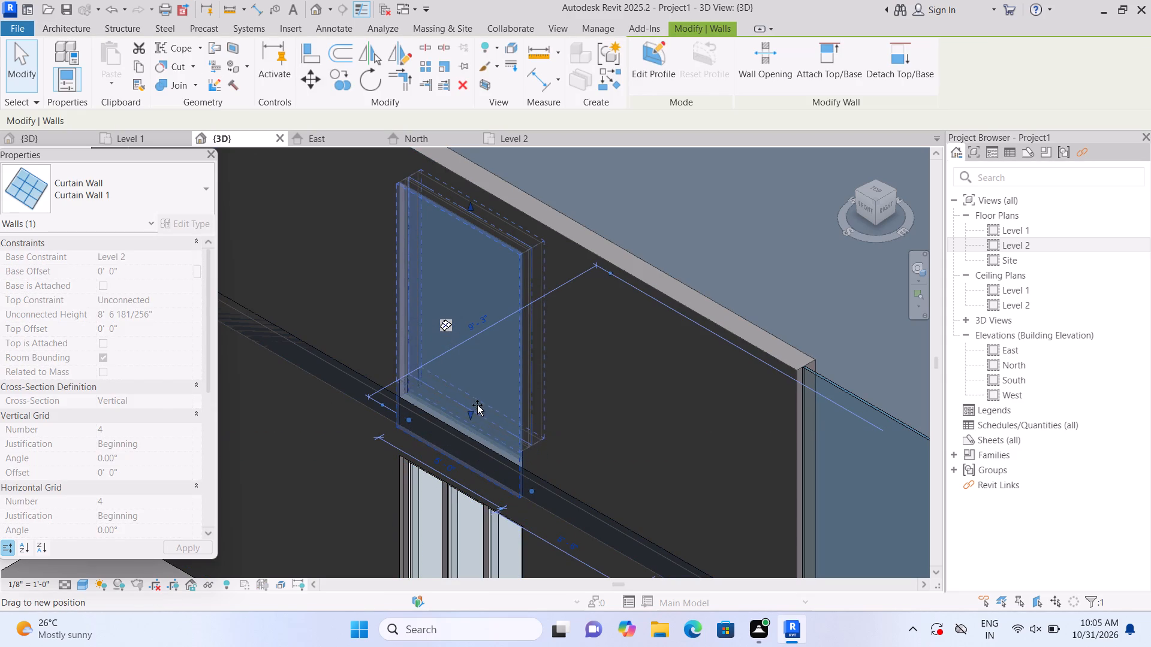
pyautogui.moveTo(477, 405); pyautogui.dragTo(484, 380)
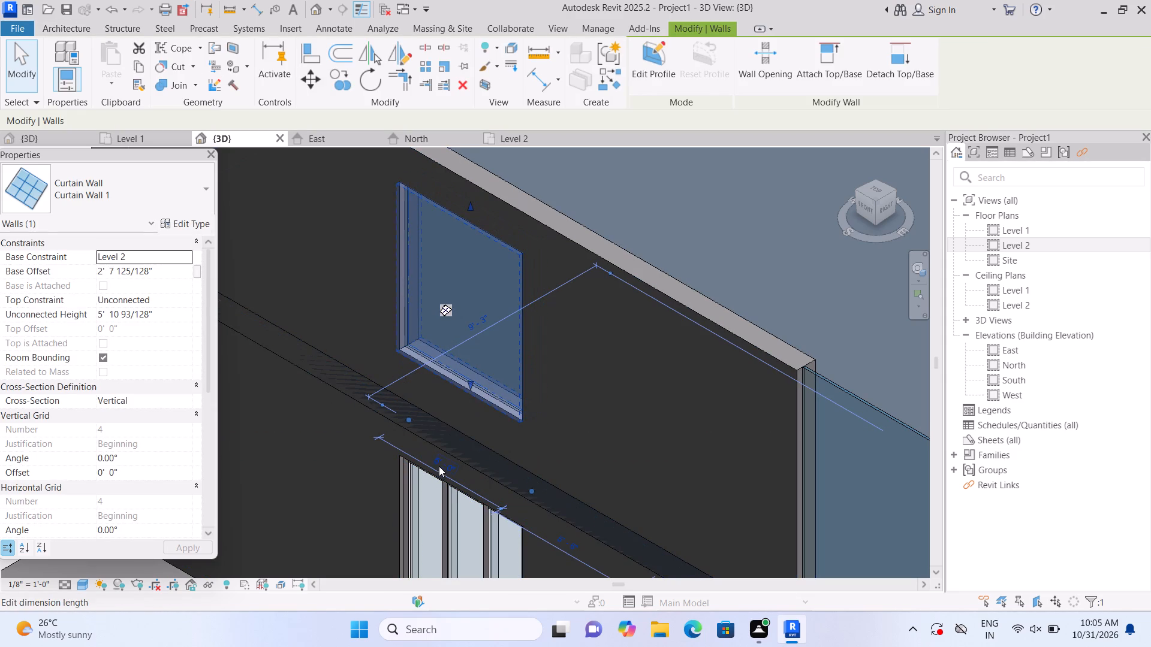
pyautogui.press('Escape')
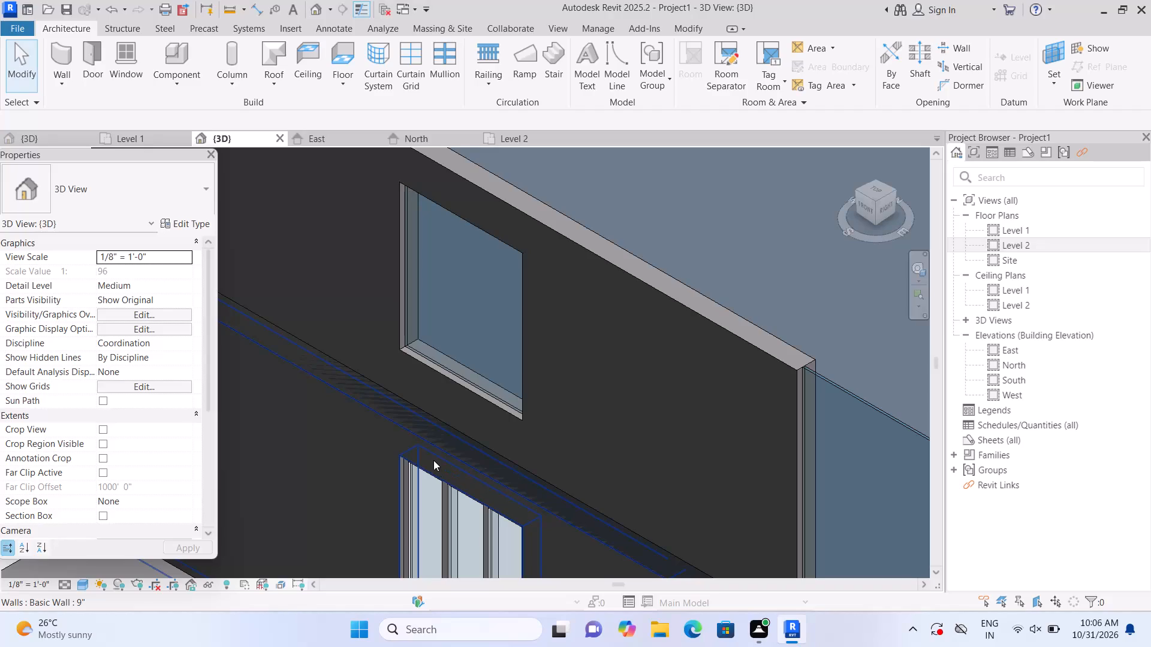
# In the front view, divide the west Level 2 curtain wall into three equal panels with two vertical curtain grid lines.
pyautogui.scroll(-2, 640, 477)
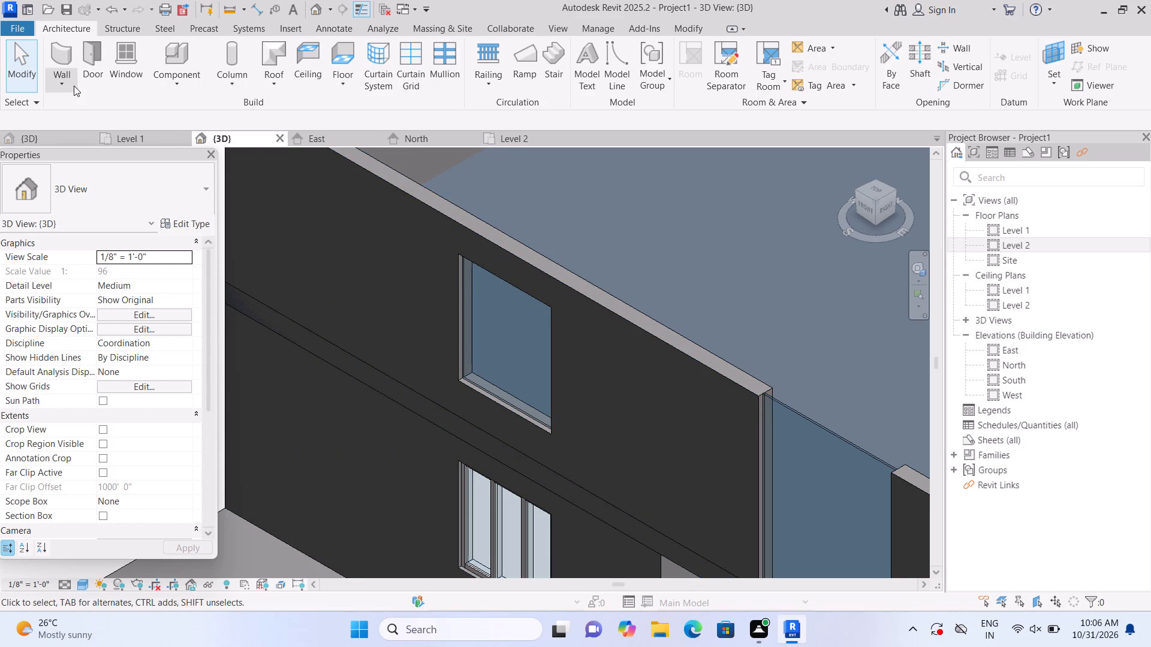
pyautogui.click(866, 205)
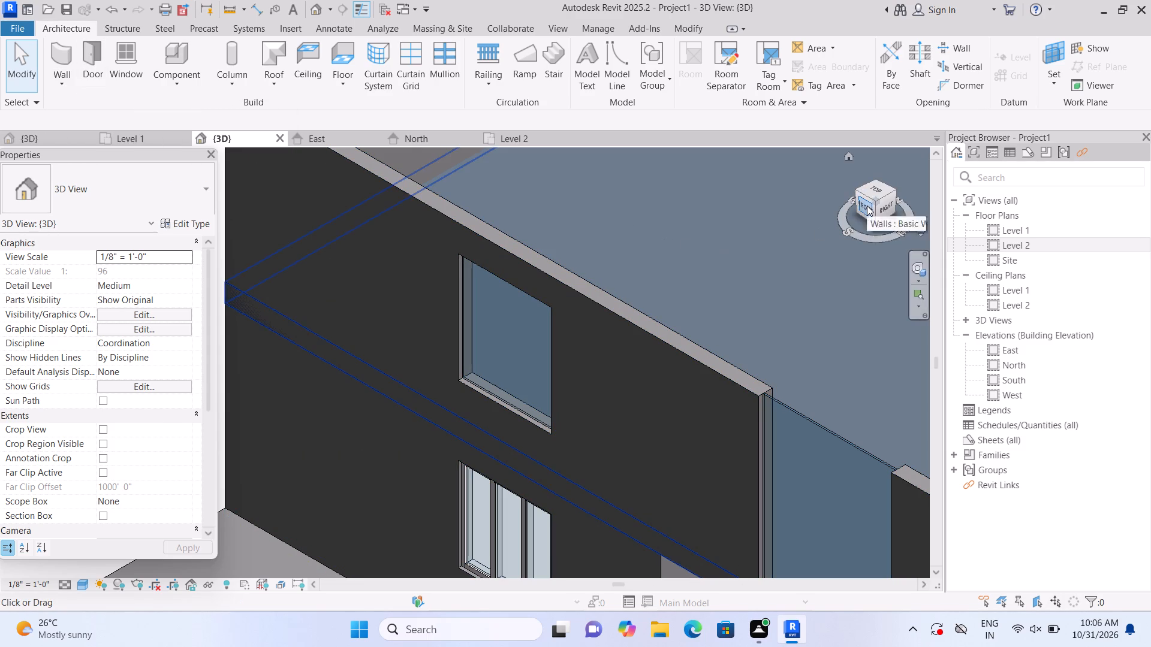
pyautogui.scroll(3, 354, 384)
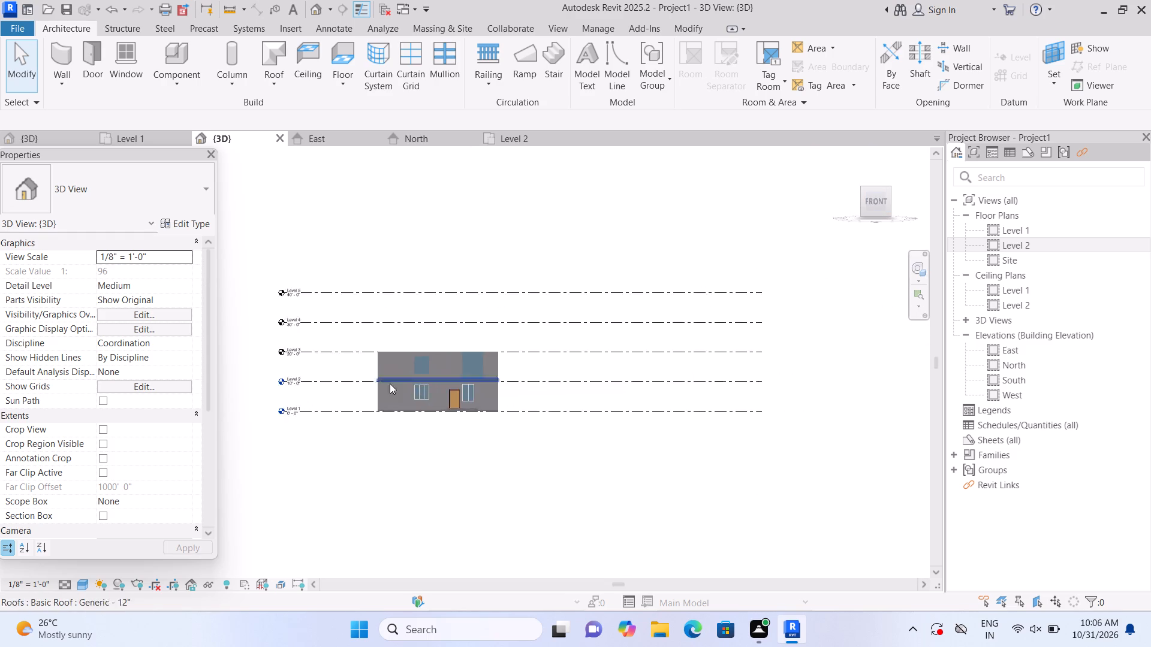
pyautogui.scroll(10, 390, 383)
pyautogui.moveTo(390, 413); pyautogui.dragTo(441, 459, button='middle')
pyautogui.scroll(1, 441, 504)
pyautogui.moveTo(441, 504); pyautogui.dragTo(429, 502, button='middle')
pyautogui.scroll(2, 474, 430)
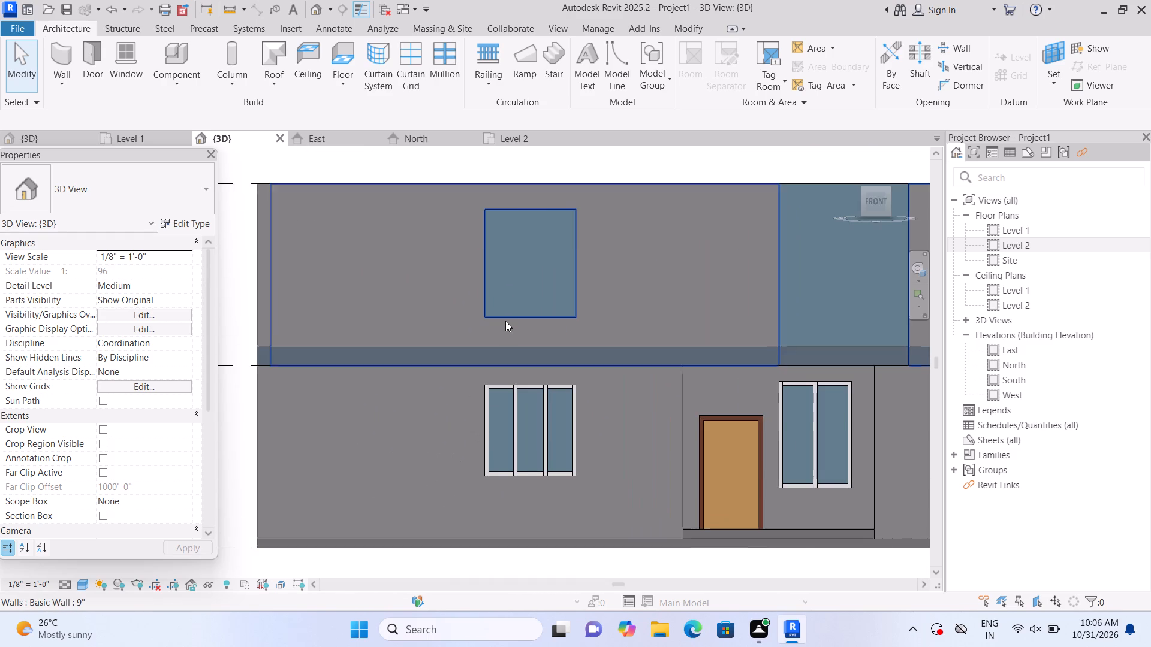
pyautogui.click(502, 319)
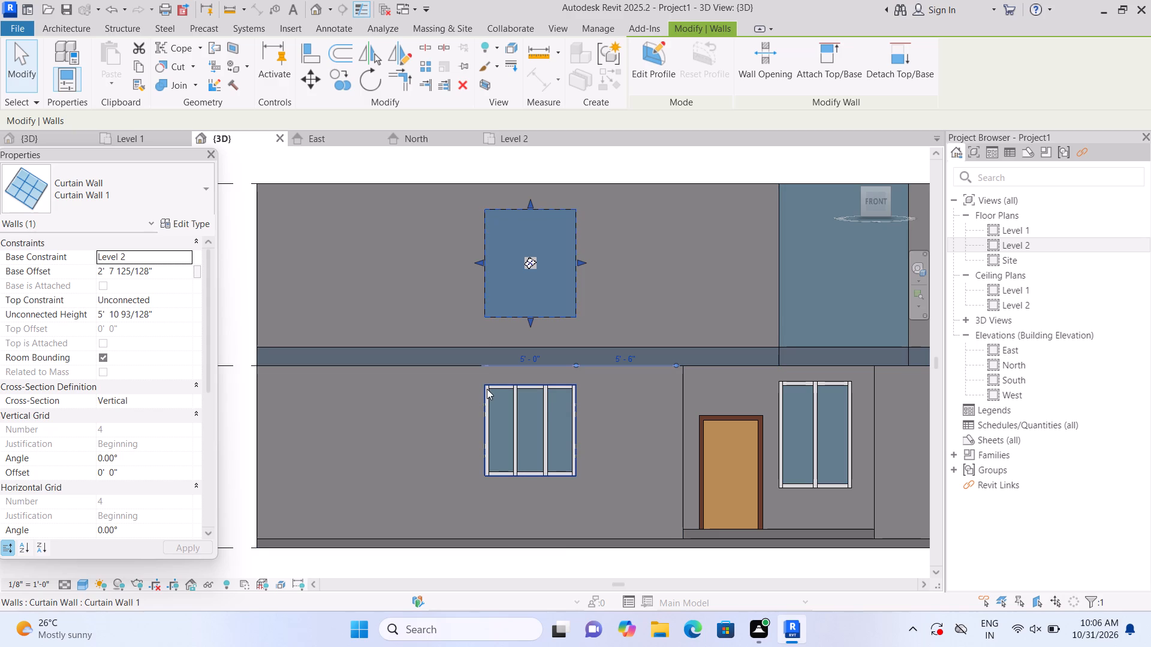
pyautogui.scroll(-2, 487, 387)
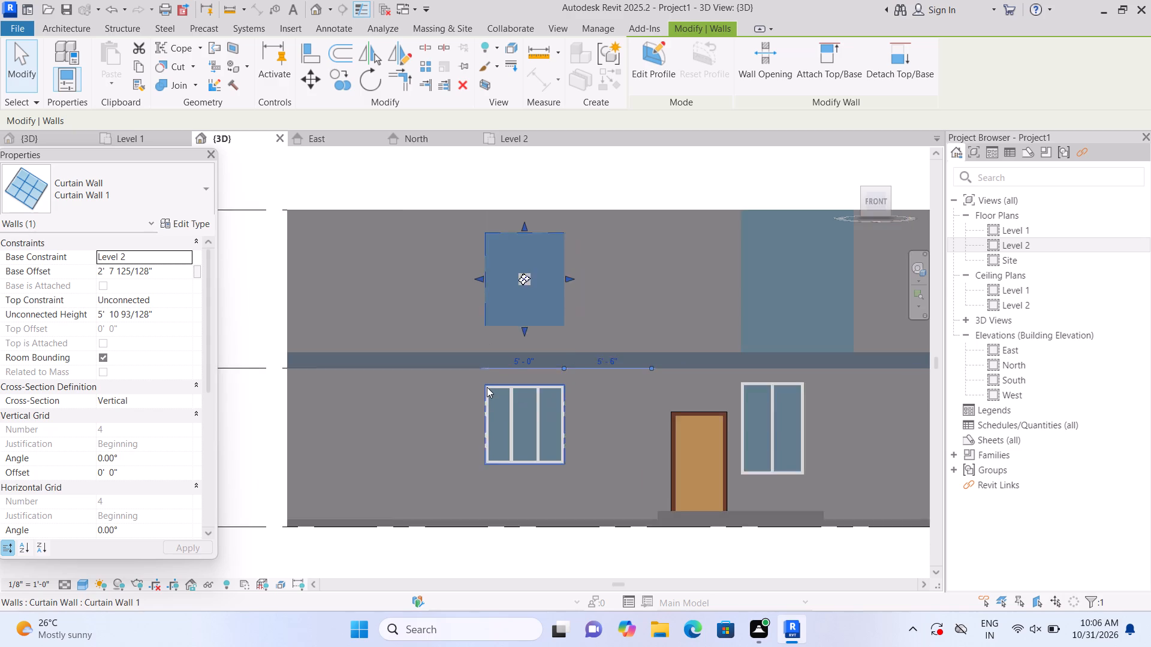
pyautogui.press('Escape')
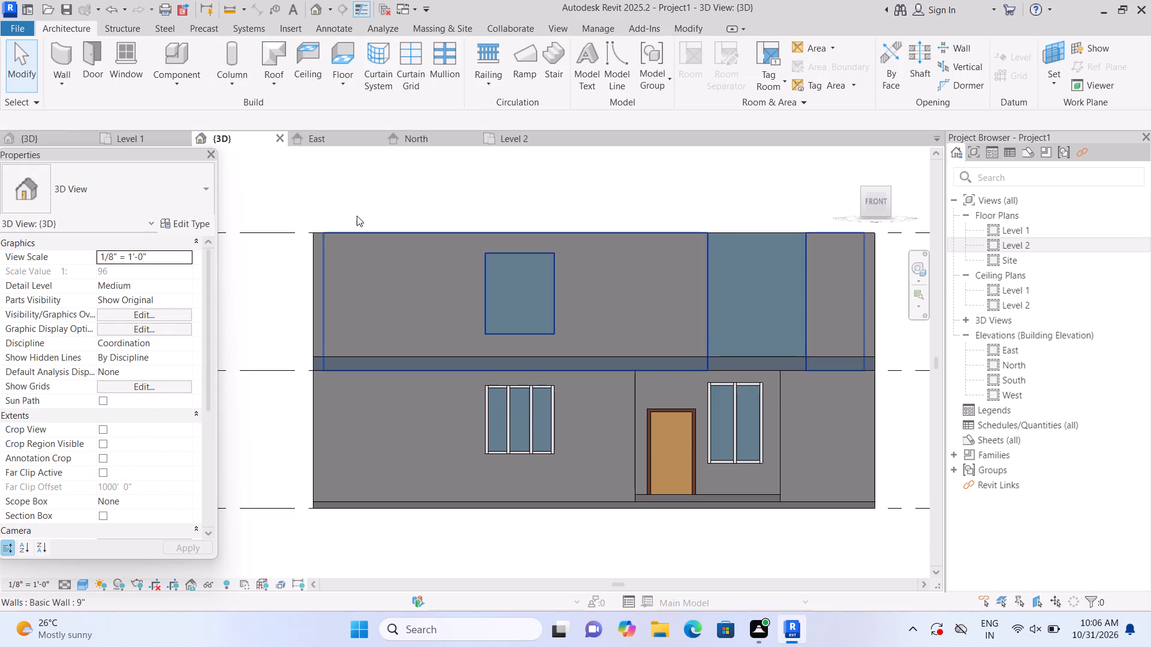
pyautogui.click(421, 71)
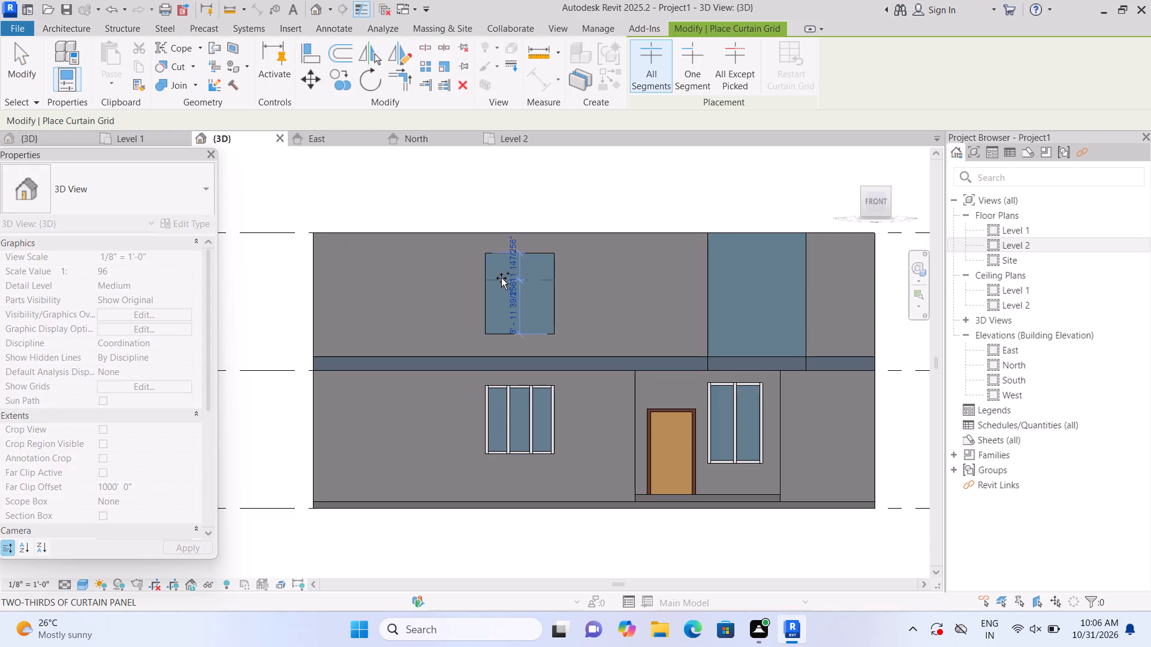
pyautogui.scroll(4, 501, 280)
pyautogui.scroll(-3, 499, 292)
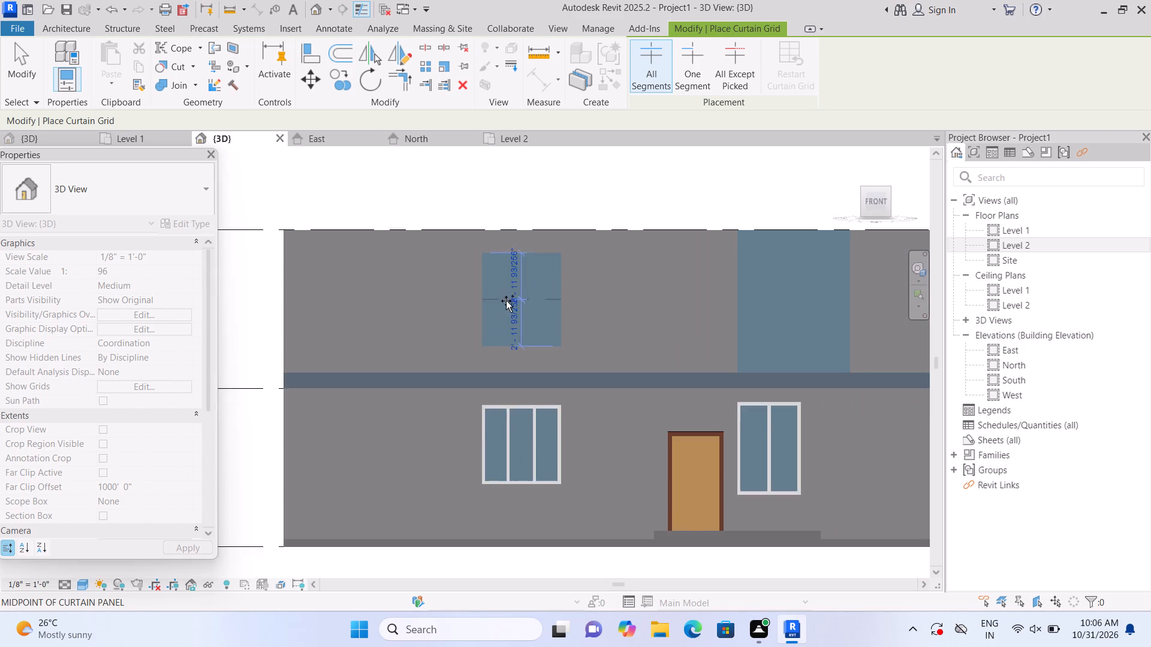
pyautogui.scroll(-1, 508, 305)
pyautogui.click(503, 271)
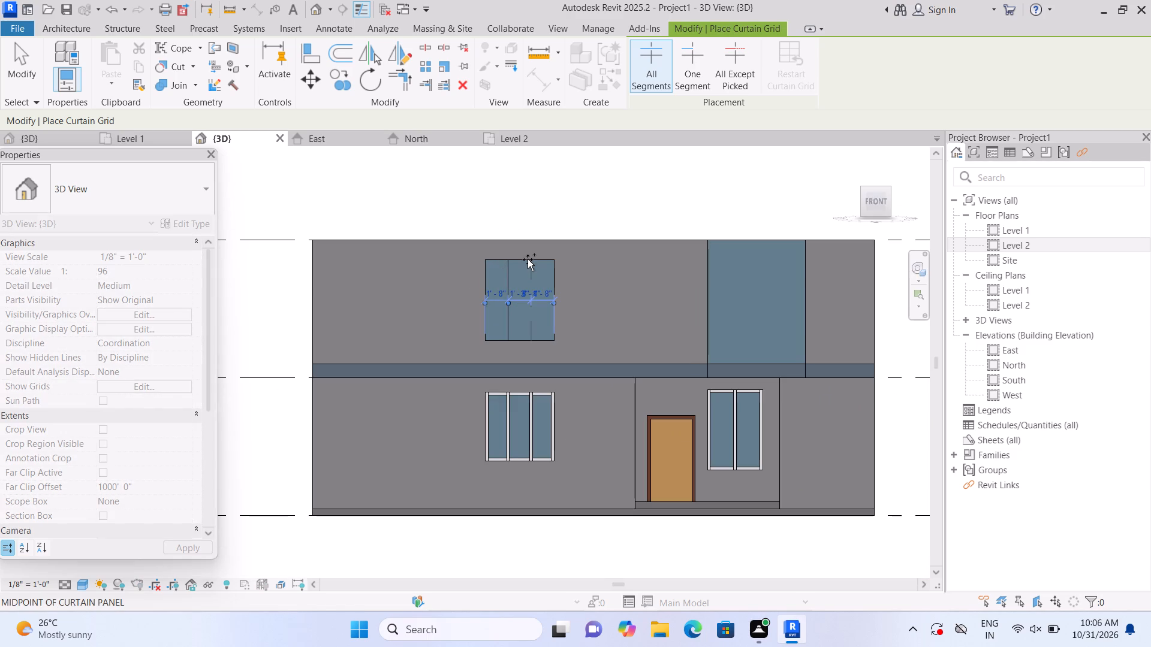
pyautogui.click(528, 259)
pyautogui.press('Escape')
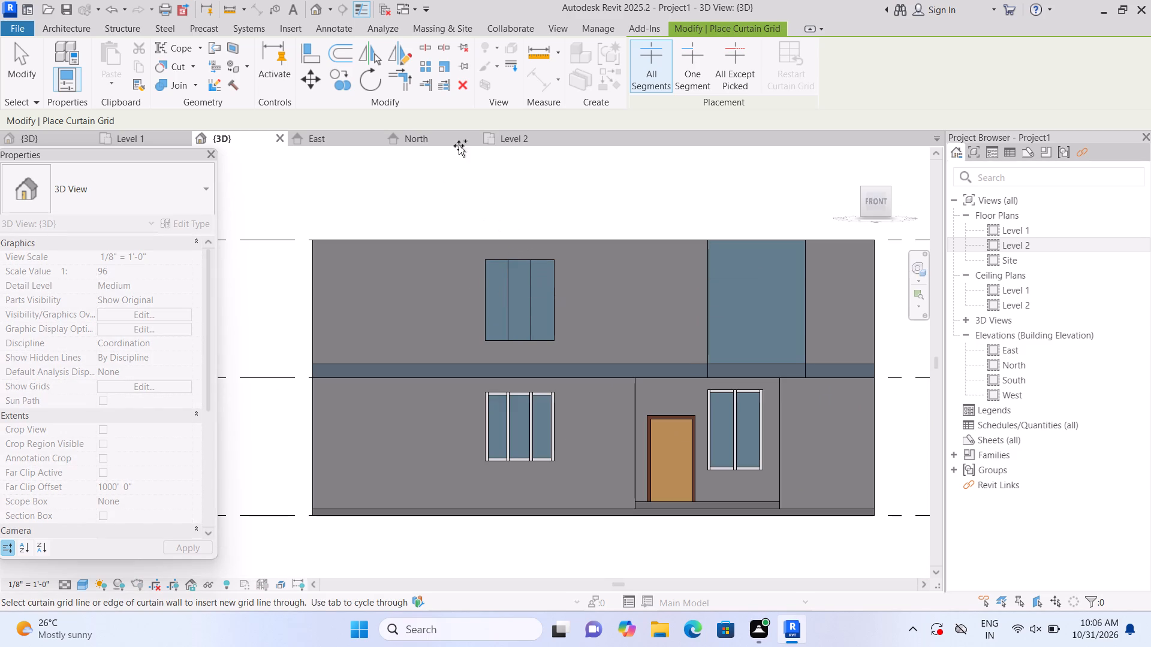
# Place 2.5" x 5" rectangular mullions on both grid lines and all four edges of the west Level 2 curtain wall.
pyautogui.click(64, 25)
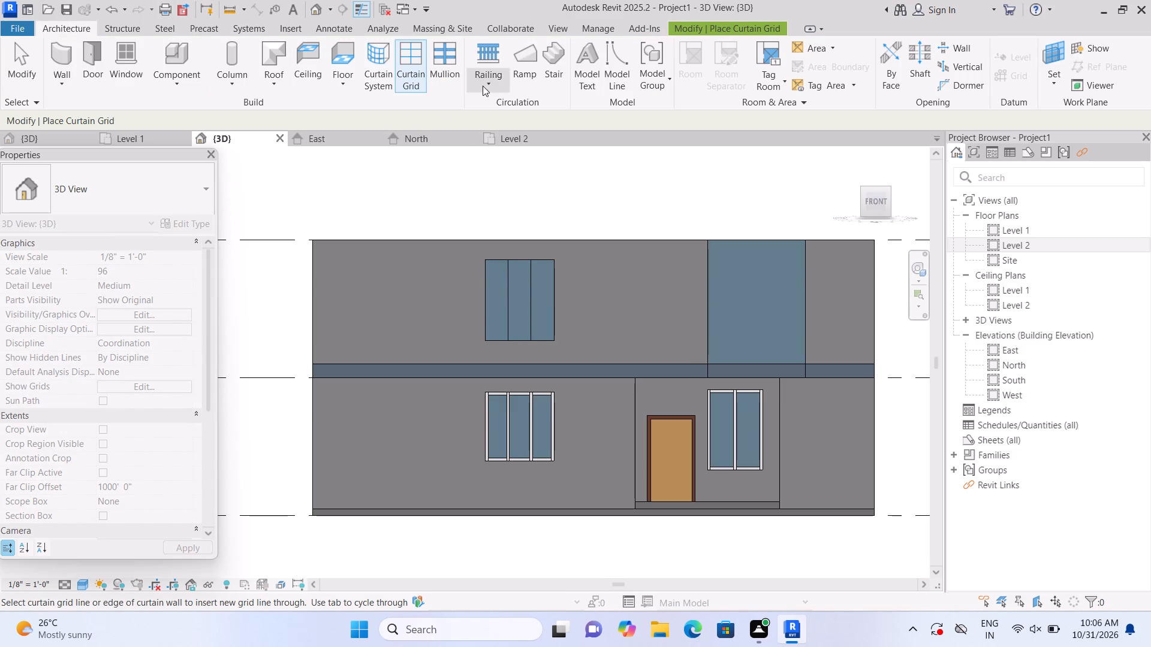
pyautogui.click(455, 76)
pyautogui.click(513, 274)
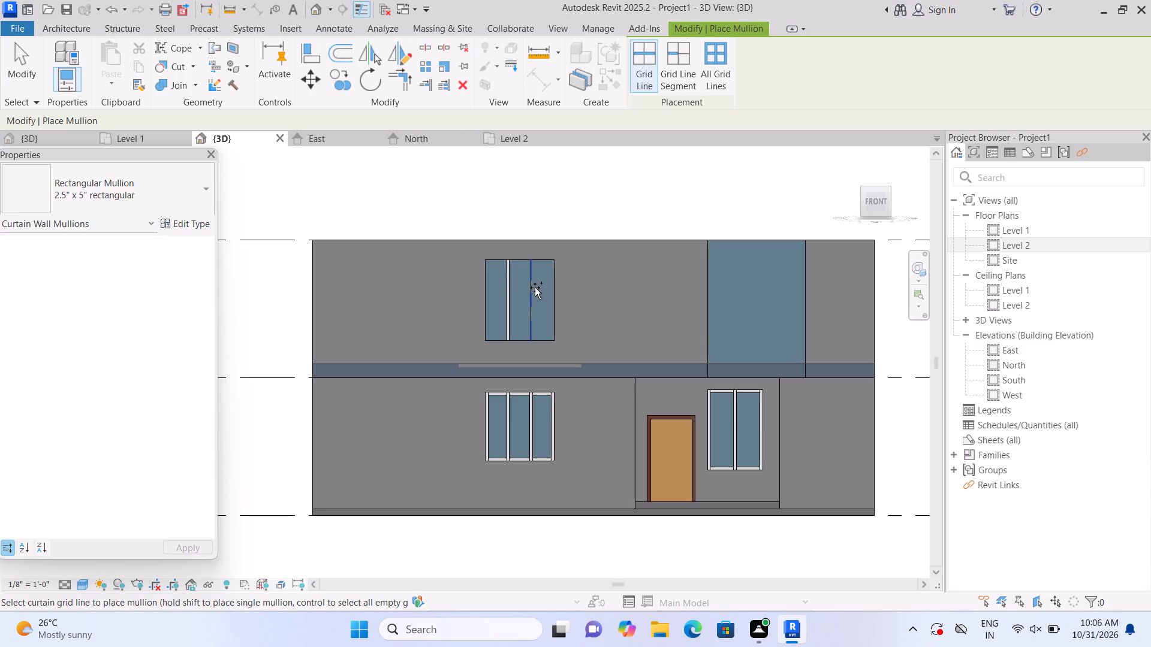
pyautogui.click(535, 288)
pyautogui.click(537, 259)
pyautogui.click(486, 288)
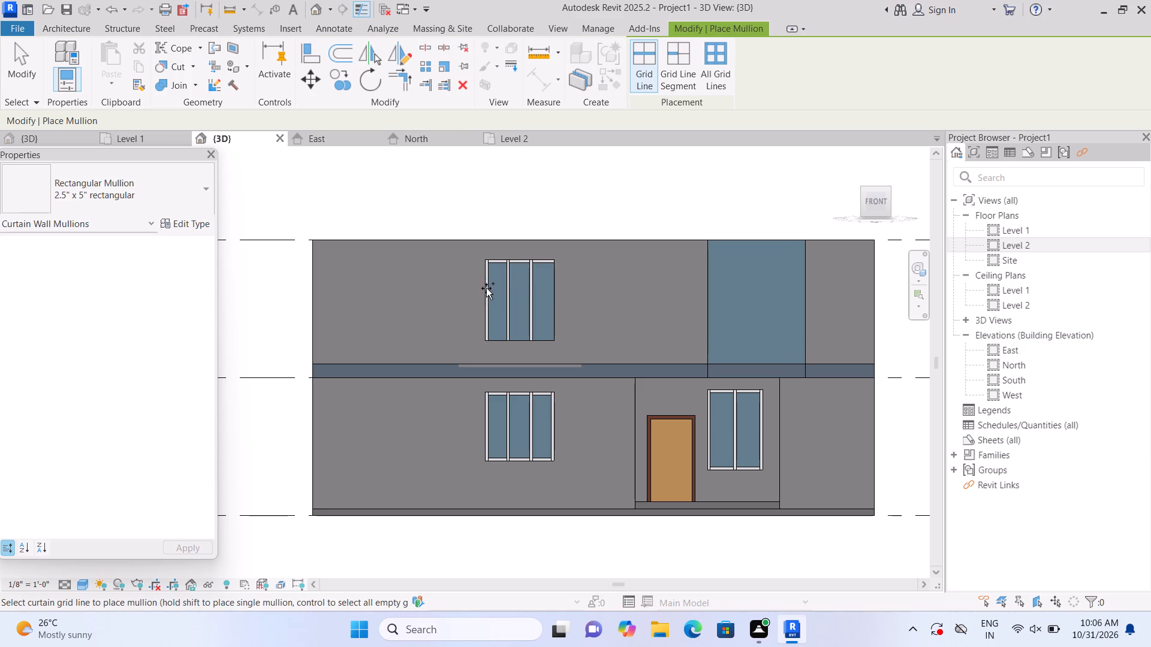
pyautogui.click(505, 338)
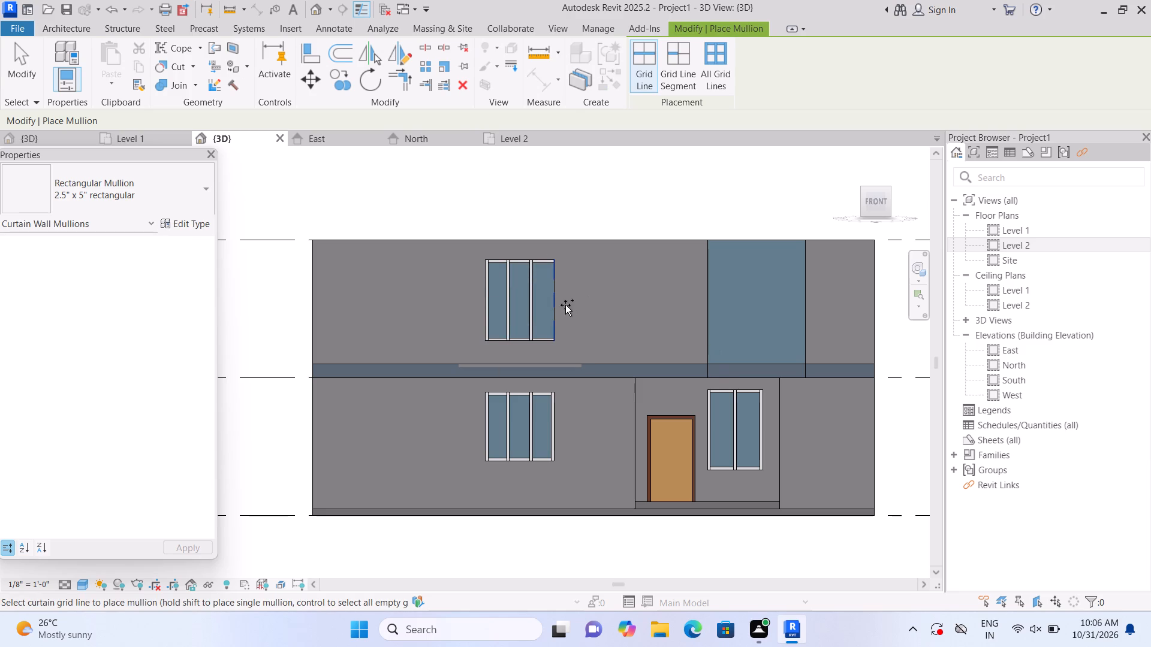
pyautogui.click(553, 307)
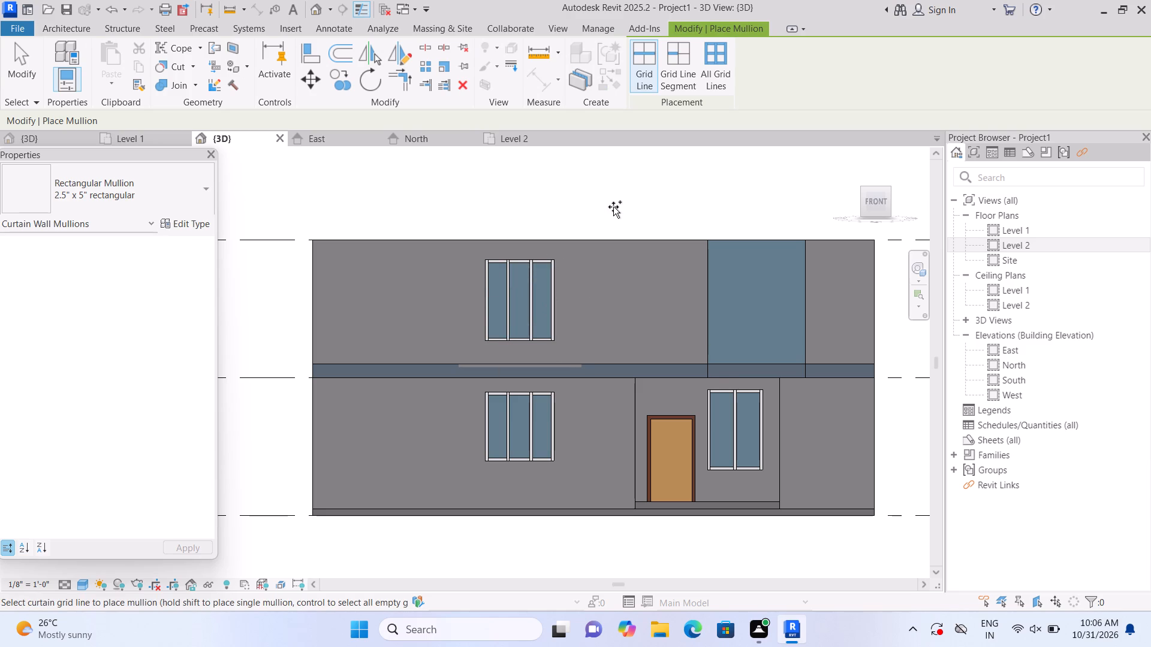
pyautogui.press('Escape')
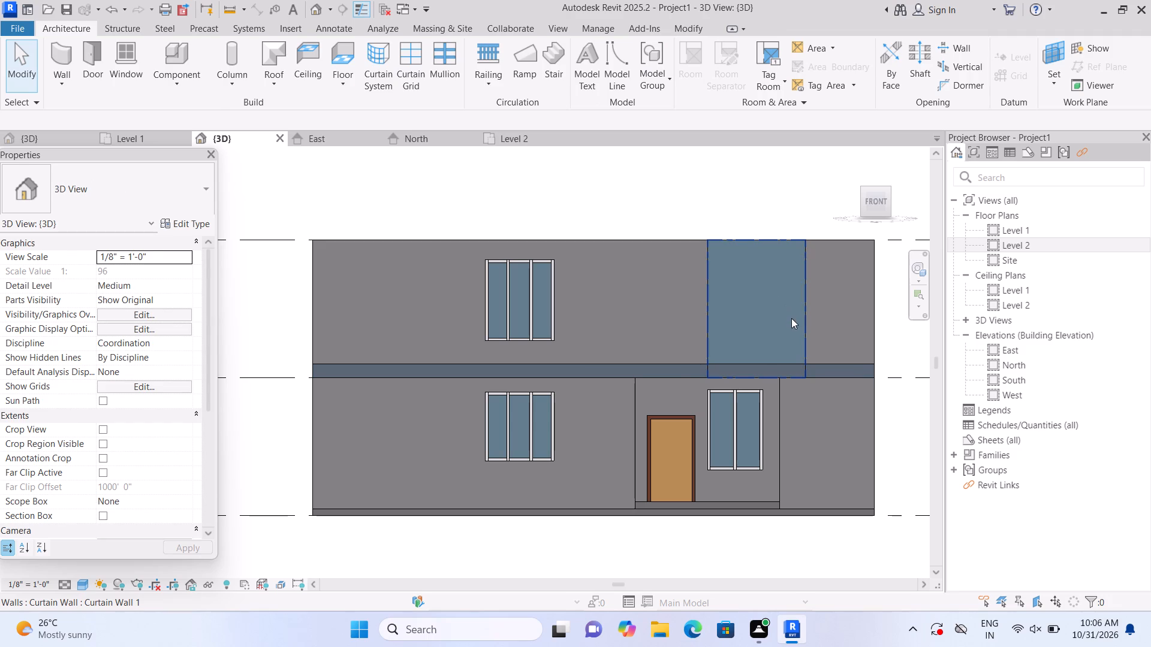
# Raise the east Level 2 curtain wall's bottom edge to a 1' base offset and lower its top edge for a height of about 8' 9".
pyautogui.click(791, 318)
pyautogui.scroll(1, 781, 370)
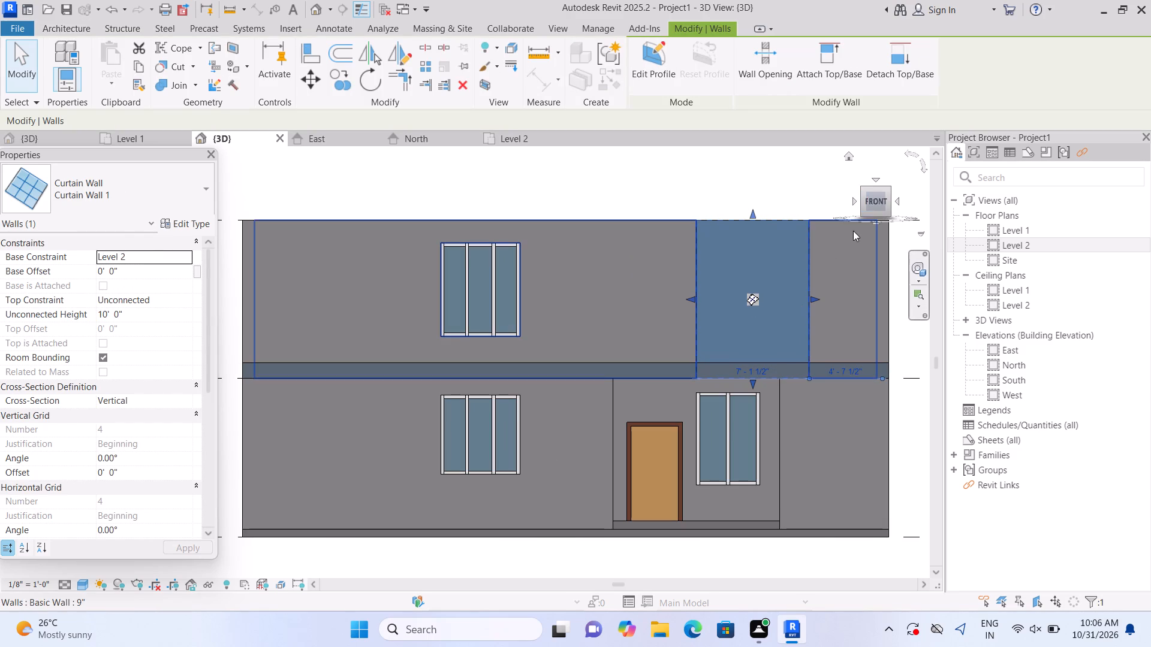
pyautogui.click(848, 150)
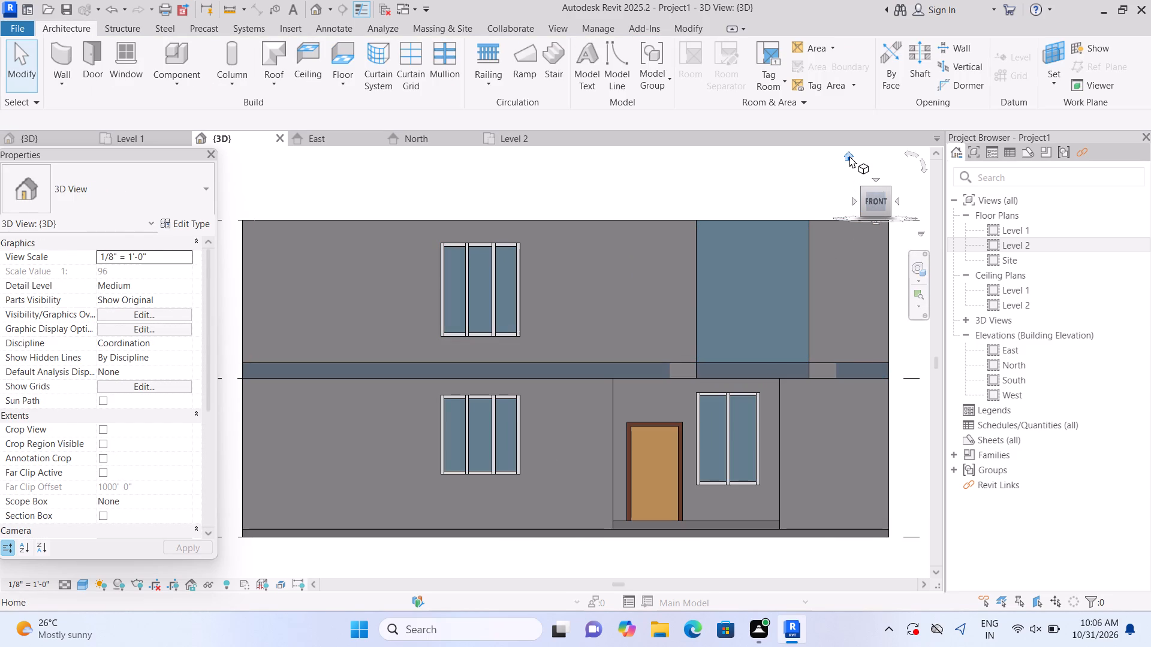
pyautogui.click(849, 156)
pyautogui.scroll(3, 355, 399)
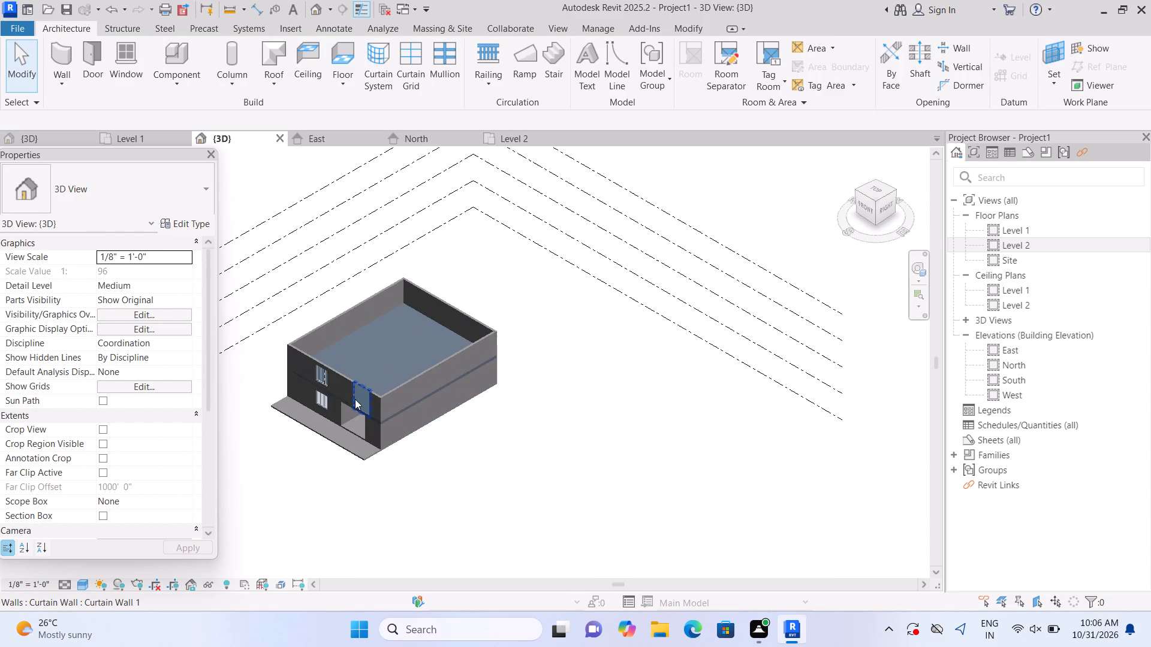
pyautogui.scroll(14, 355, 399)
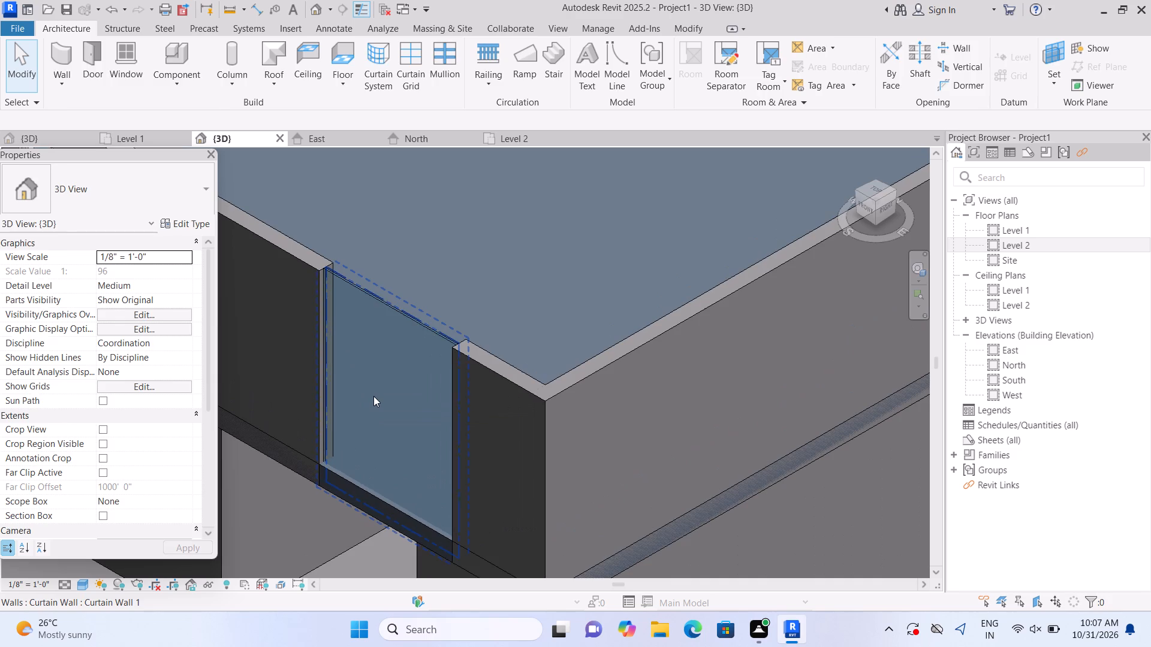
pyautogui.click(373, 396)
pyautogui.moveTo(392, 519); pyautogui.dragTo(400, 494)
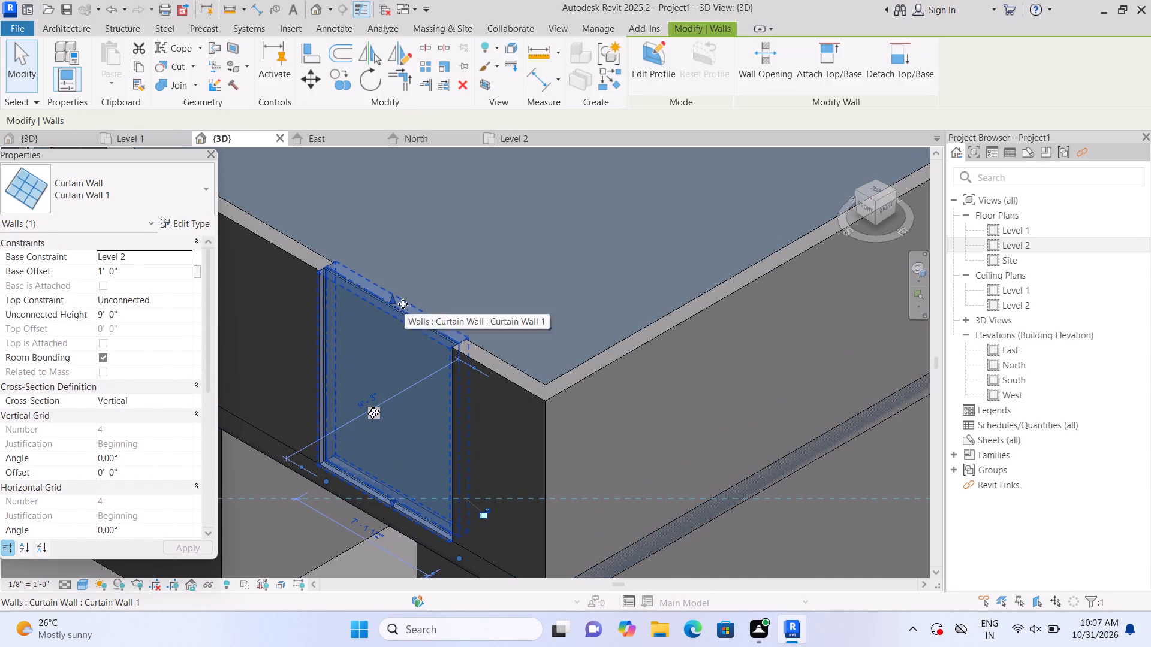
pyautogui.moveTo(391, 294); pyautogui.dragTo(388, 310)
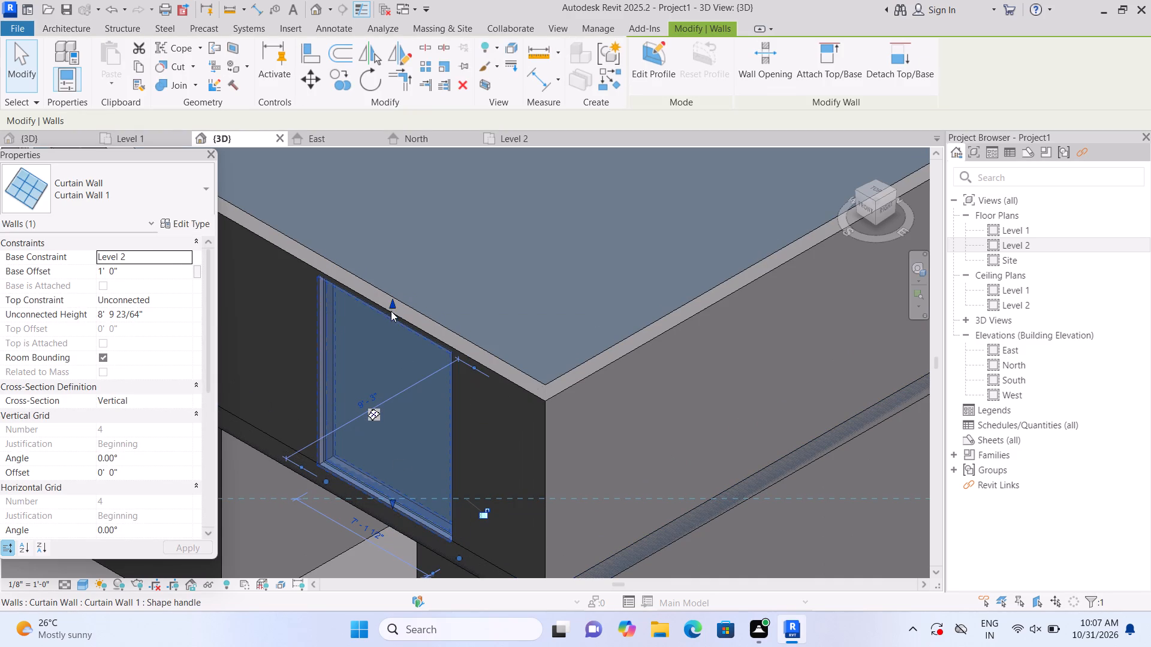
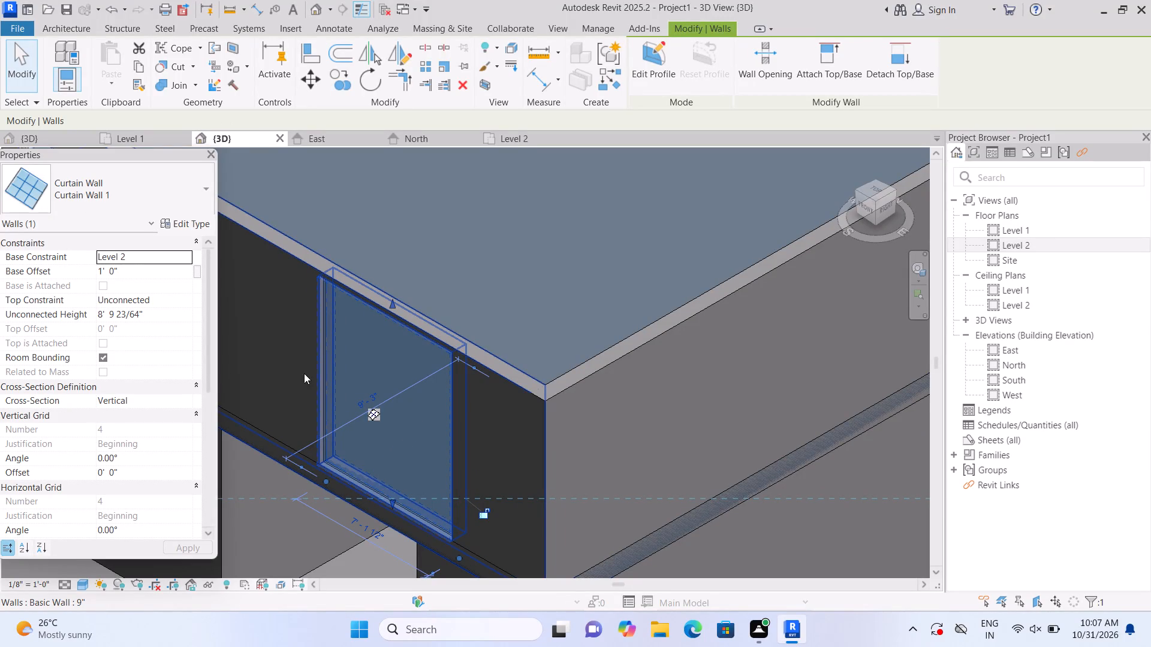
# Lower the east Level 2 curtain wall's top edge farther below the wall top, for a height of about 8' 5 5/8".
pyautogui.click(320, 355)
pyautogui.scroll(3, 345, 333)
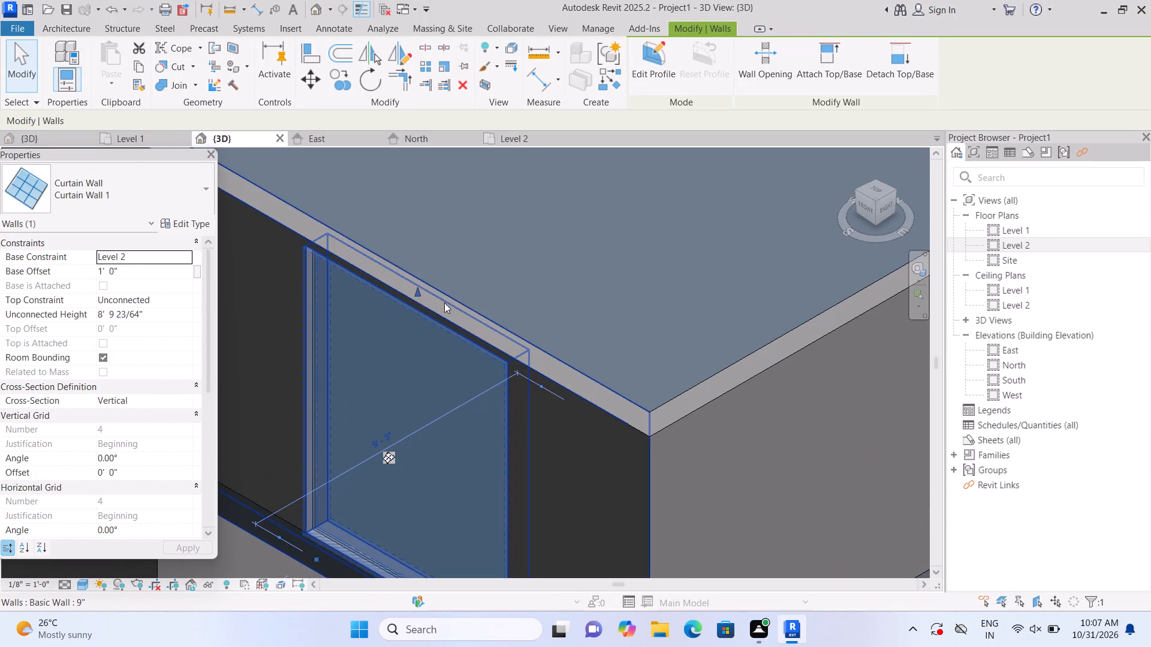
pyautogui.moveTo(415, 289); pyautogui.dragTo(415, 308)
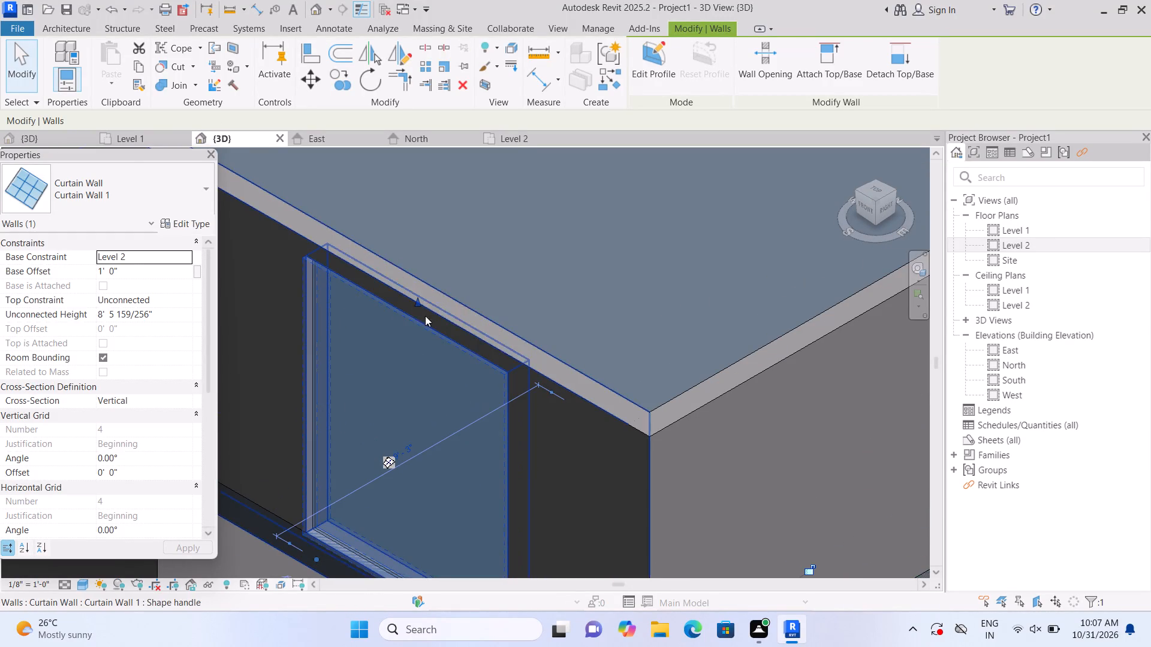
pyautogui.press('Escape')
pyautogui.scroll(-2, 402, 415)
pyautogui.moveTo(396, 485); pyautogui.dragTo(398, 427, button='middle')
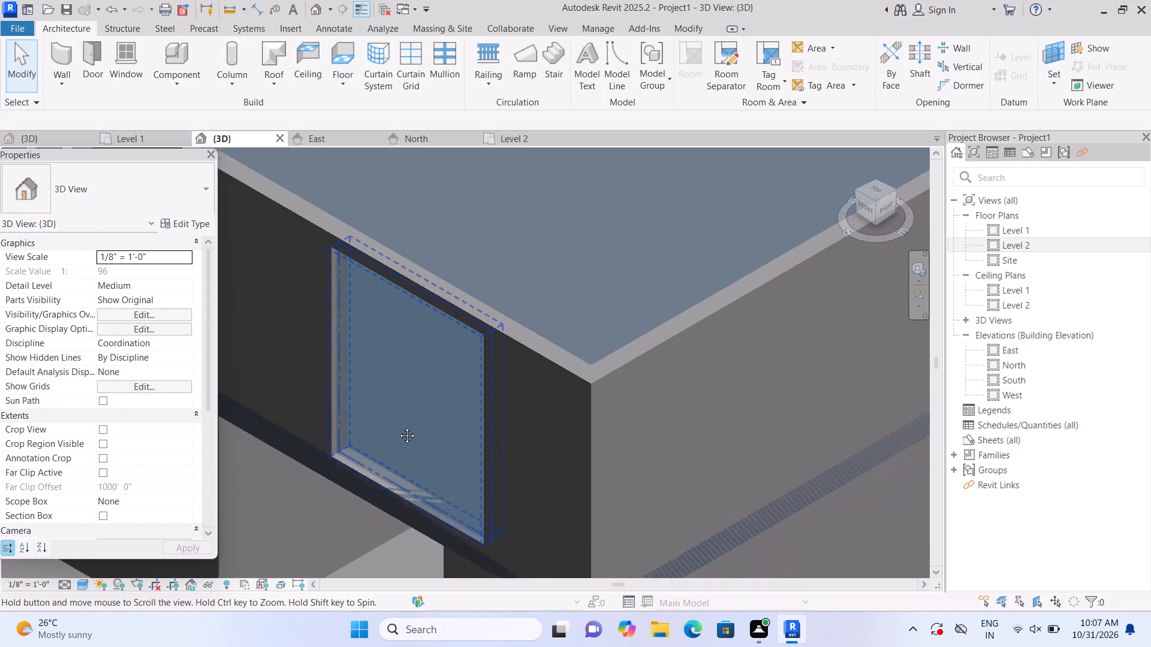
pyautogui.moveTo(398, 427); pyautogui.dragTo(400, 418, button='middle')
pyautogui.press('Escape')
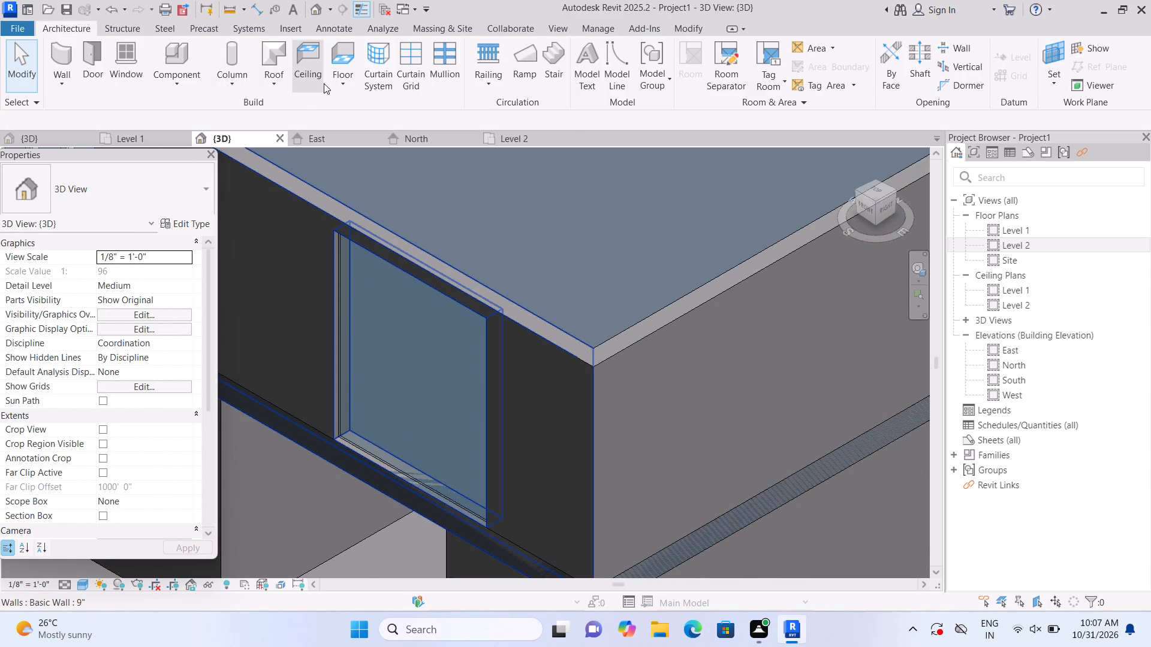
# In the front view, divide the east Level 2 curtain wall into three equal panels with two vertical curtain grid lines.
pyautogui.click(869, 207)
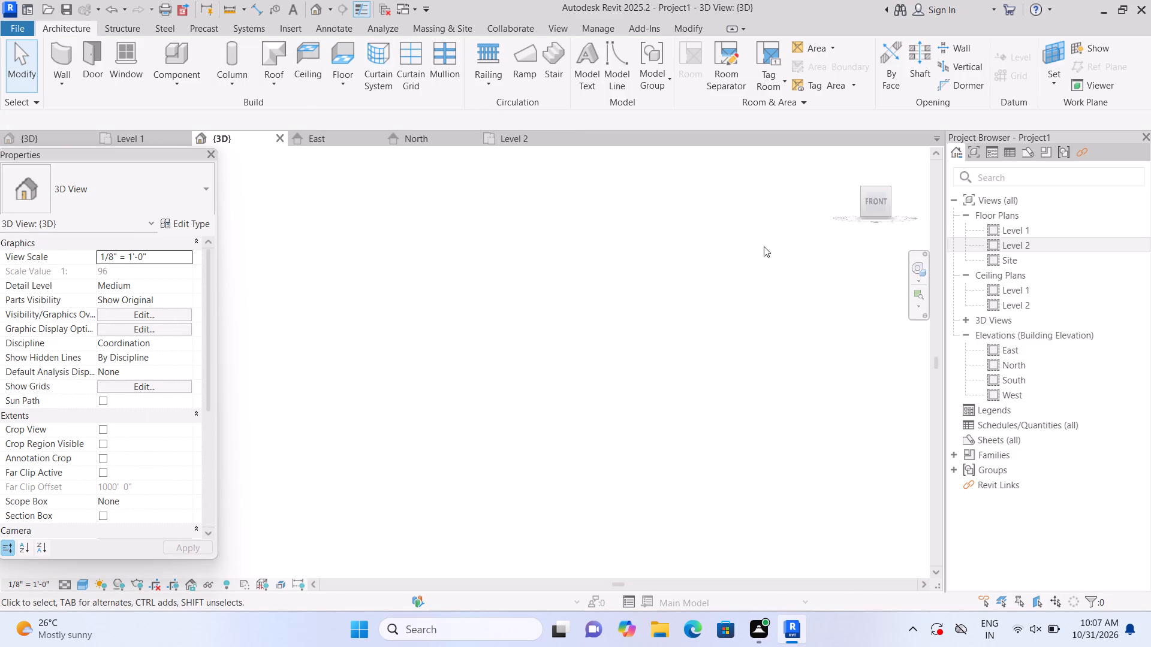
pyautogui.scroll(9, 439, 388)
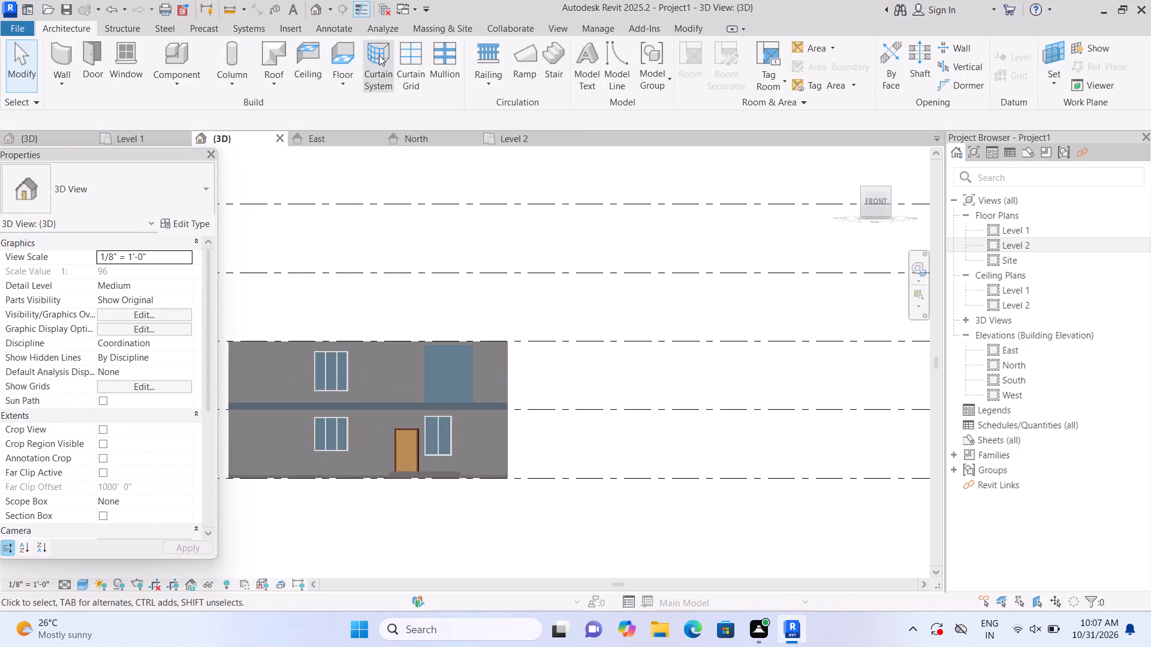
pyautogui.click(411, 70)
pyautogui.scroll(2, 445, 359)
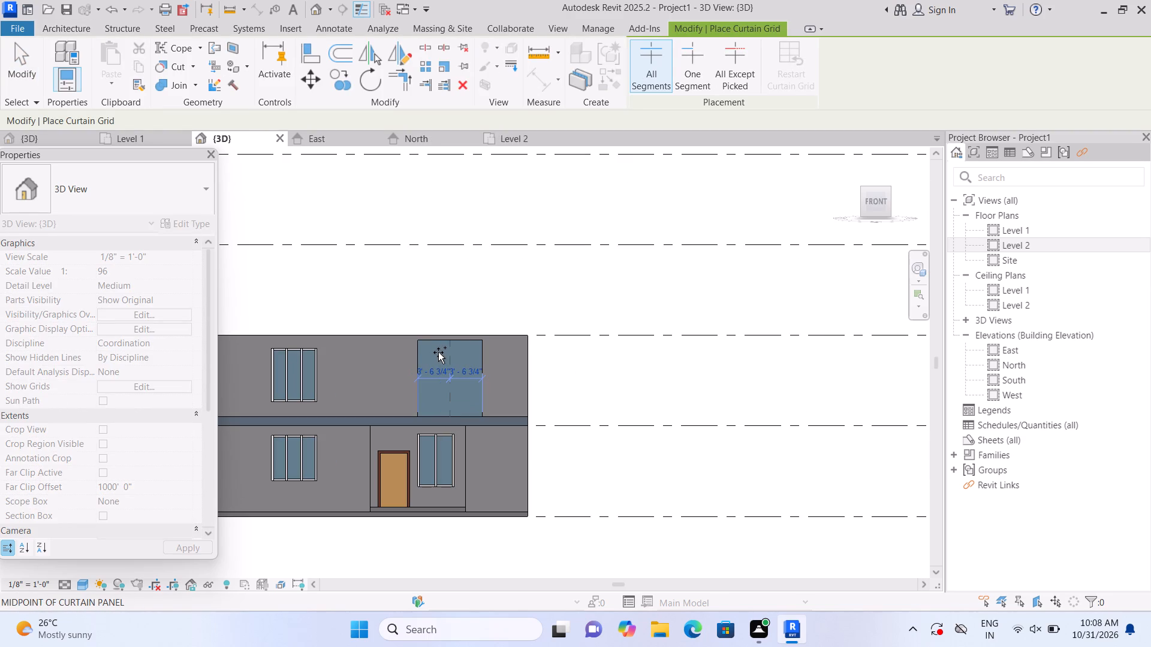
pyautogui.click(433, 352)
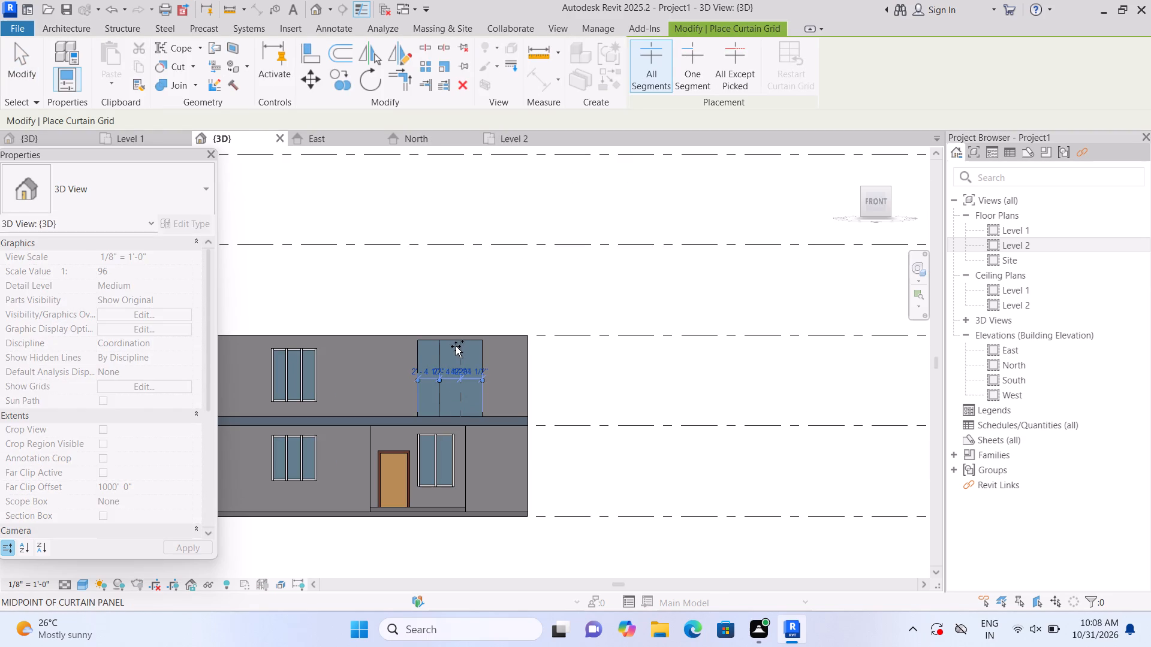
pyautogui.click(456, 346)
pyautogui.press('Escape')
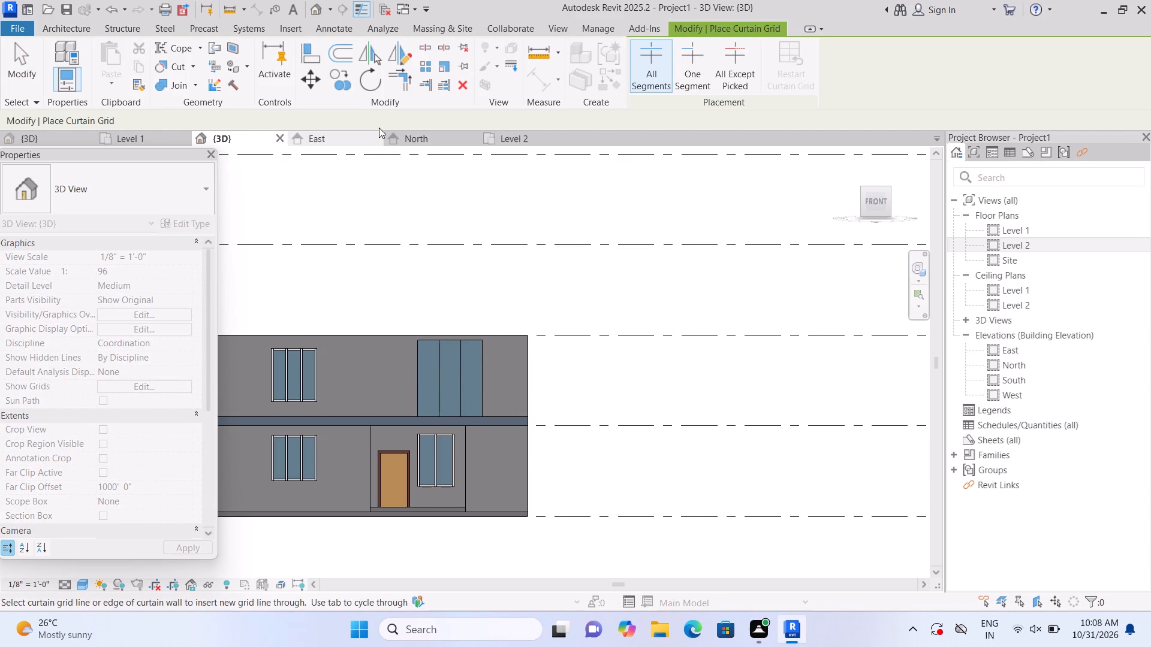
# Place 2.5" x 5" rectangular mullions on both grid lines and all four edges of the east Level 2 curtain wall.
pyautogui.click(87, 28)
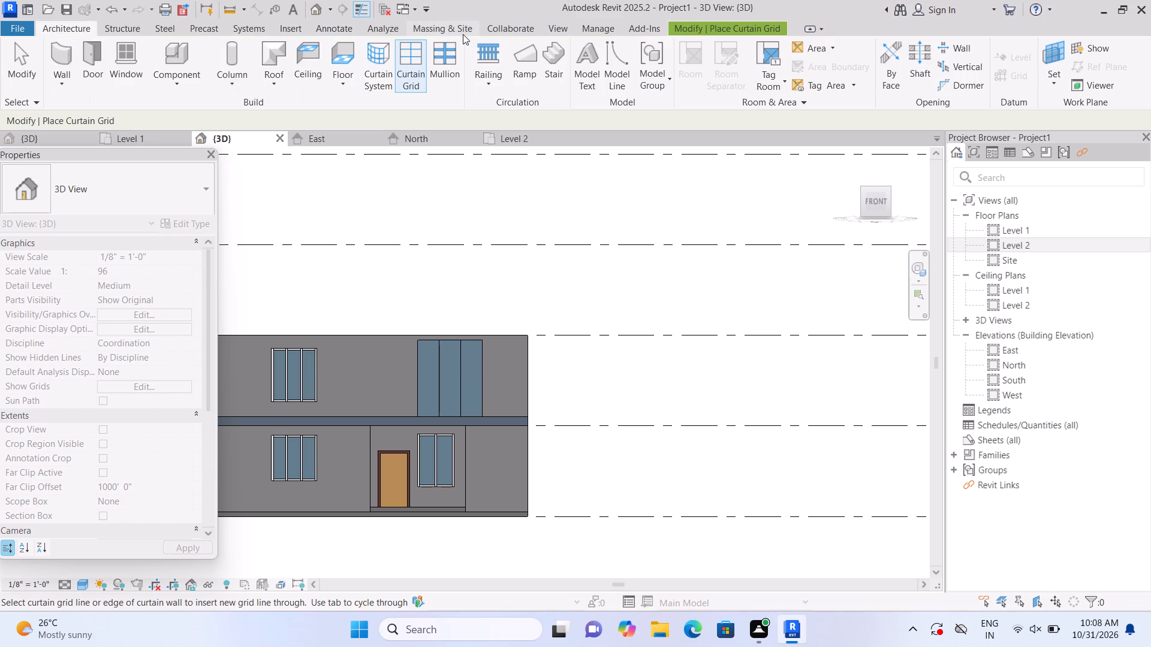
pyautogui.click(459, 61)
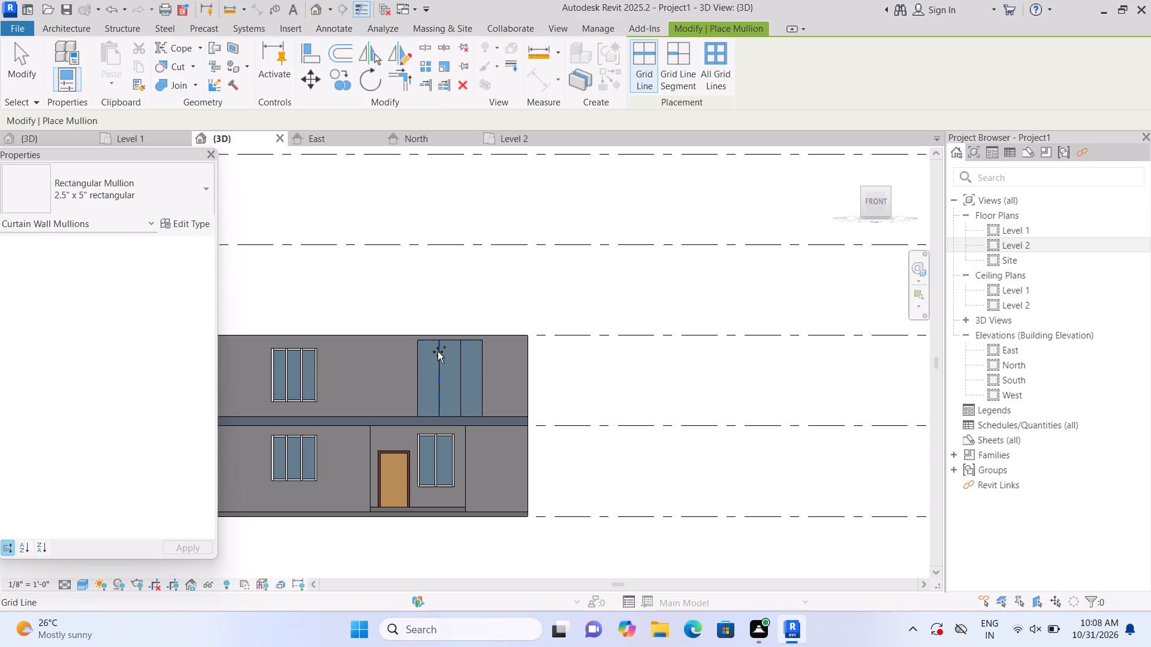
pyautogui.click(438, 356)
pyautogui.click(418, 370)
pyautogui.click(436, 340)
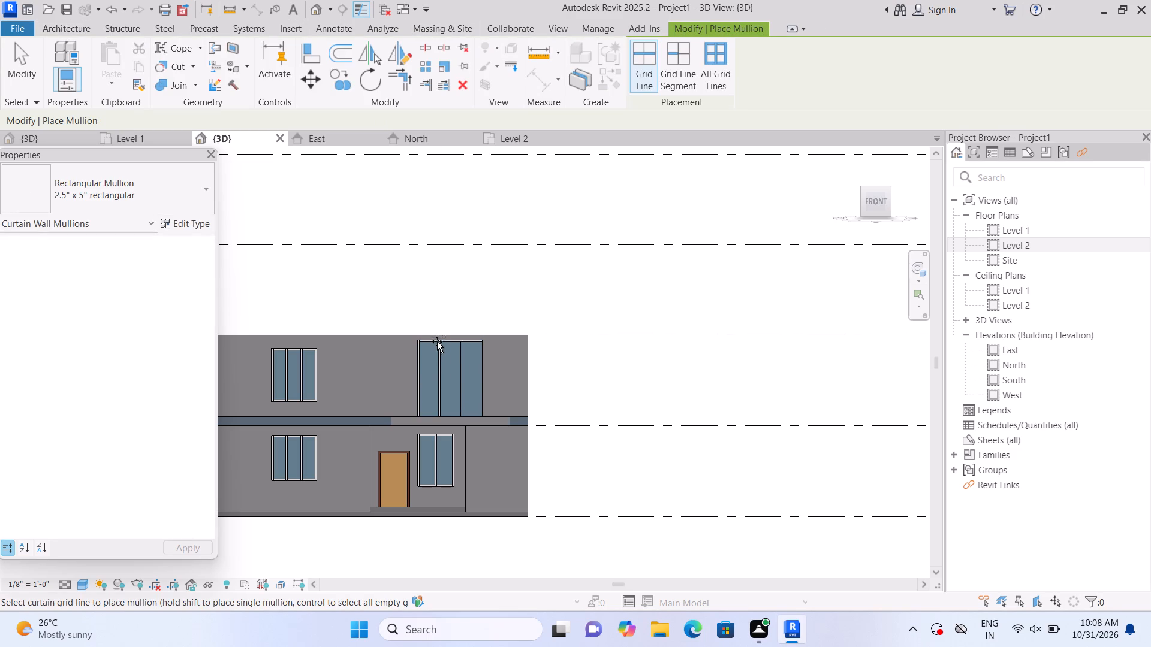
pyautogui.click(466, 382)
pyautogui.click(487, 384)
pyautogui.click(462, 413)
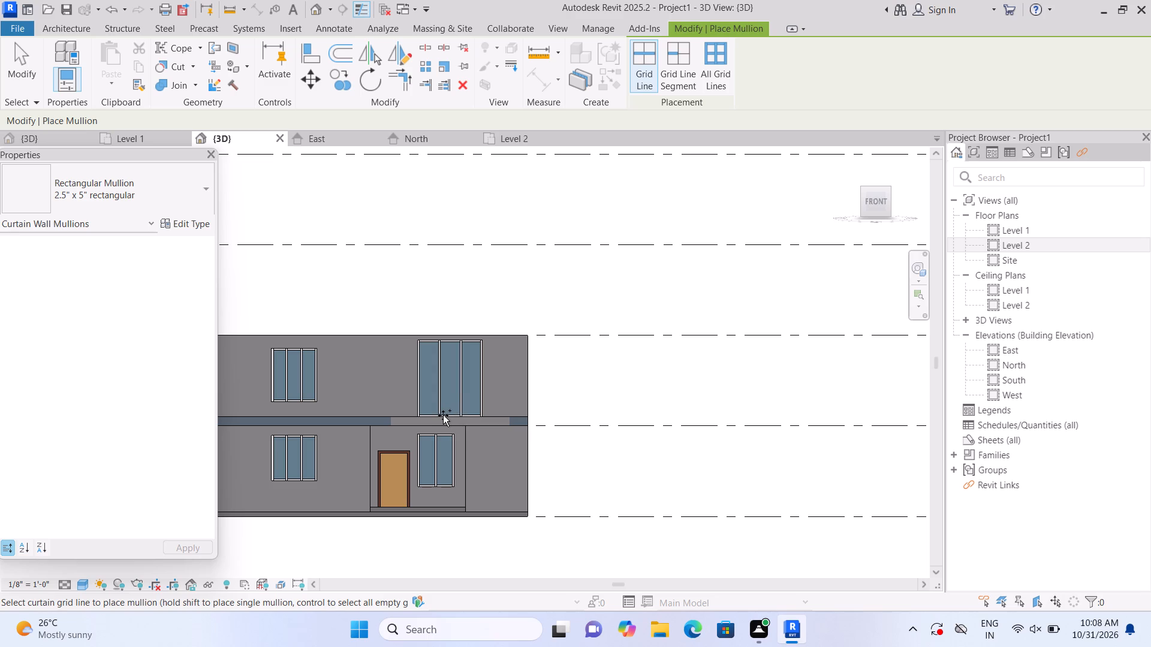
pyautogui.press('Escape')
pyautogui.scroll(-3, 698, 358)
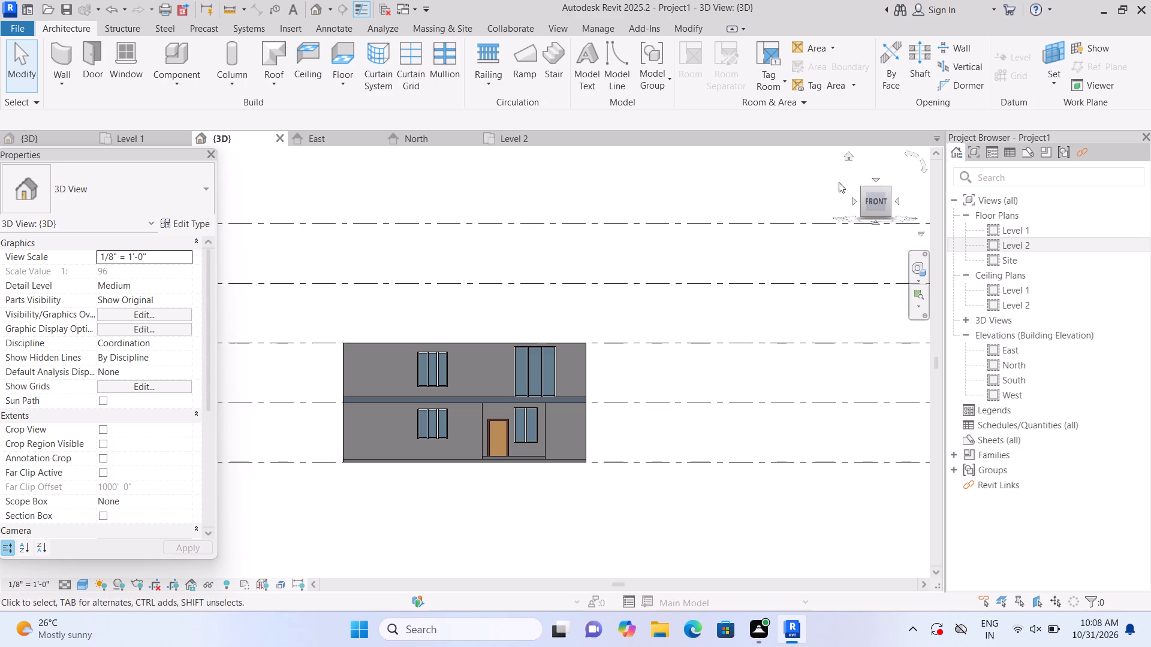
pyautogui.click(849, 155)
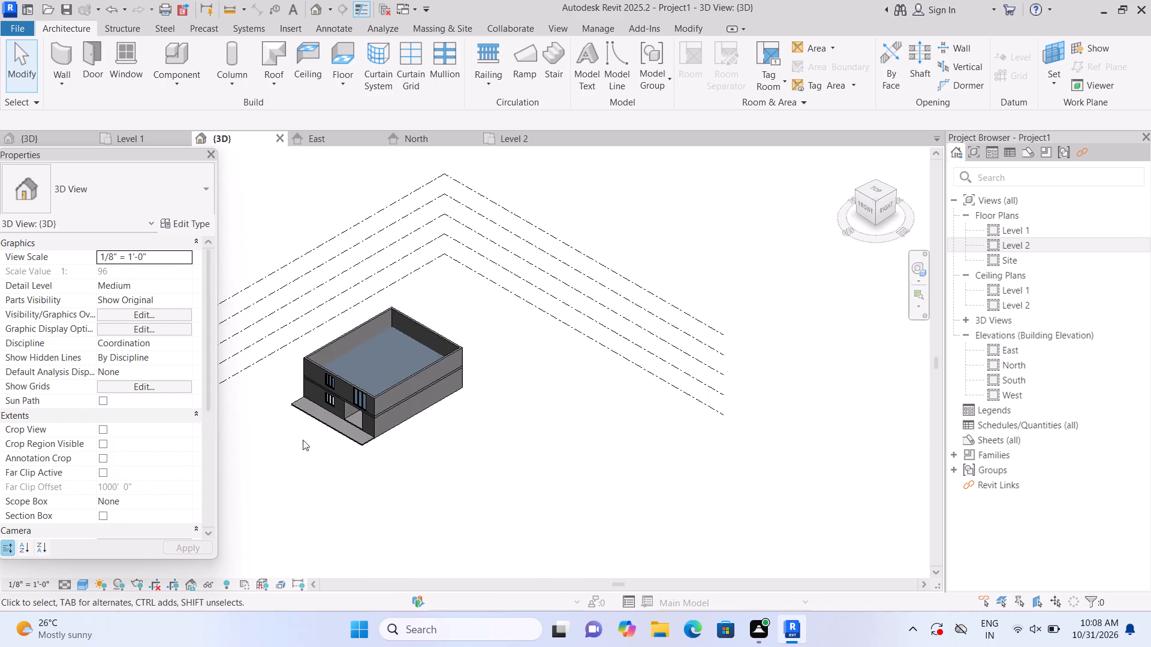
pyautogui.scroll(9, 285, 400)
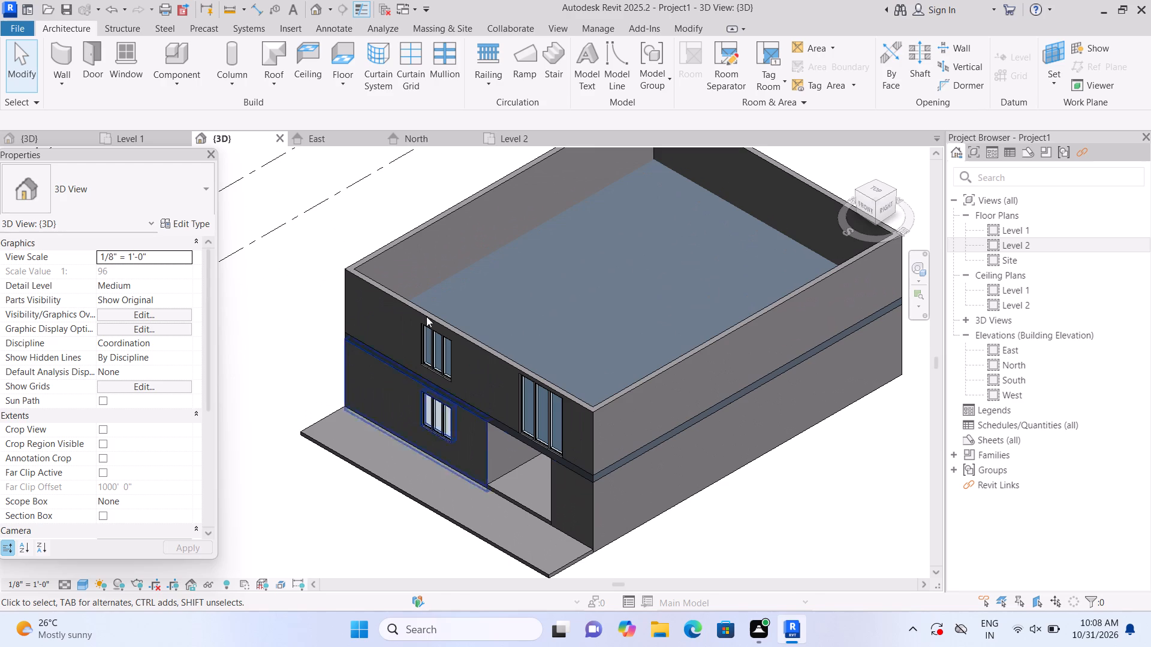
# Open the Site floor plan and set its underlay range base level to Level 2, keeping the top level Unbounded.
pyautogui.doubleClick(994, 244)
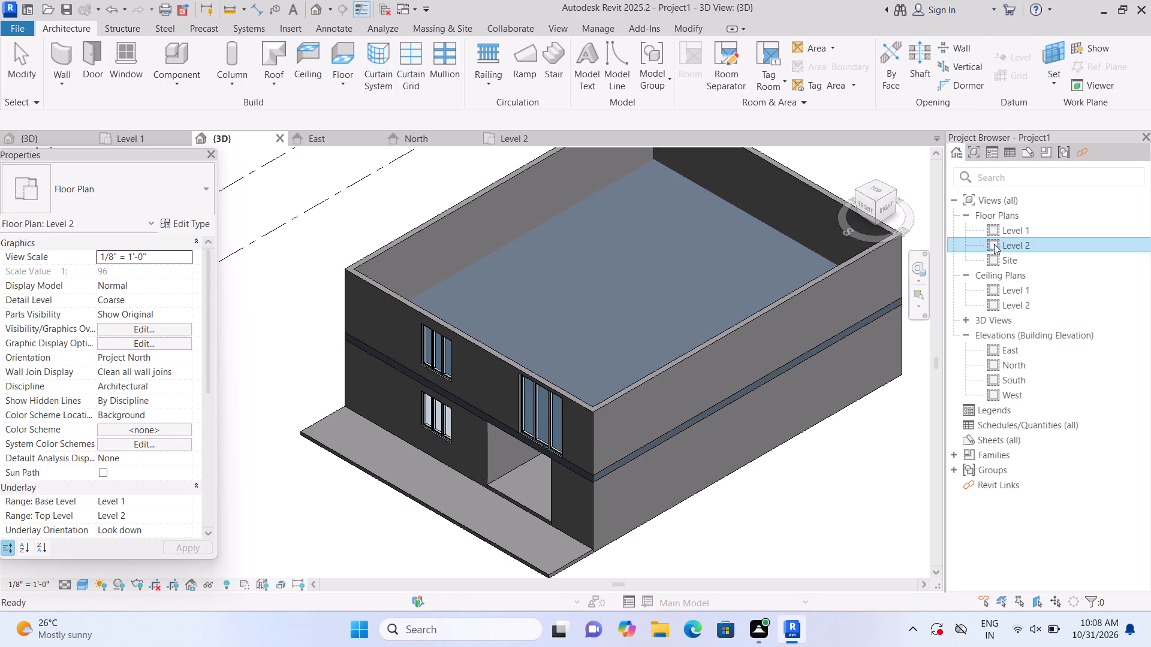
pyautogui.doubleClick(993, 259)
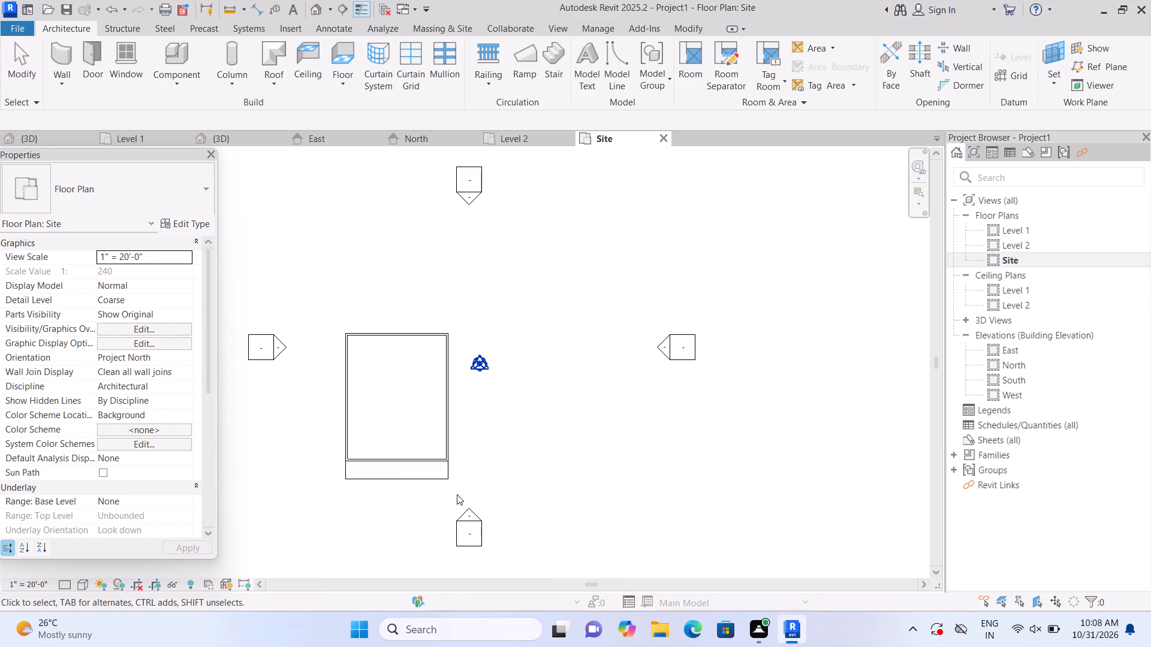
pyautogui.scroll(4, 309, 470)
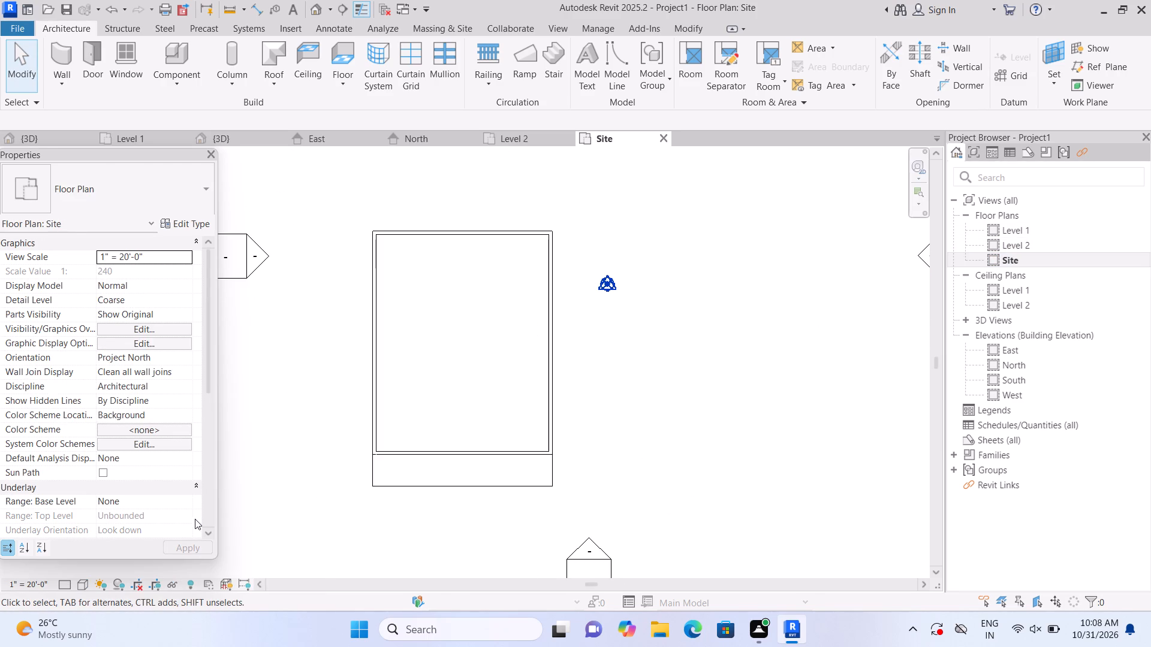
pyautogui.click(193, 483)
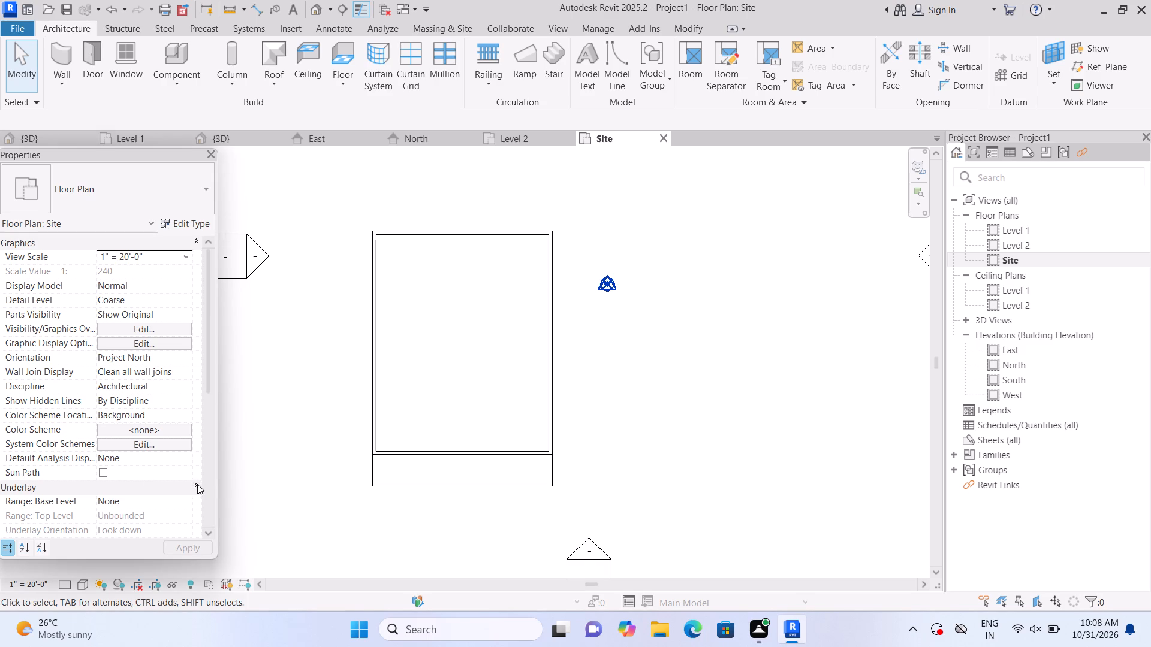
pyautogui.click(197, 485)
pyautogui.click(197, 485)
pyautogui.click(166, 500)
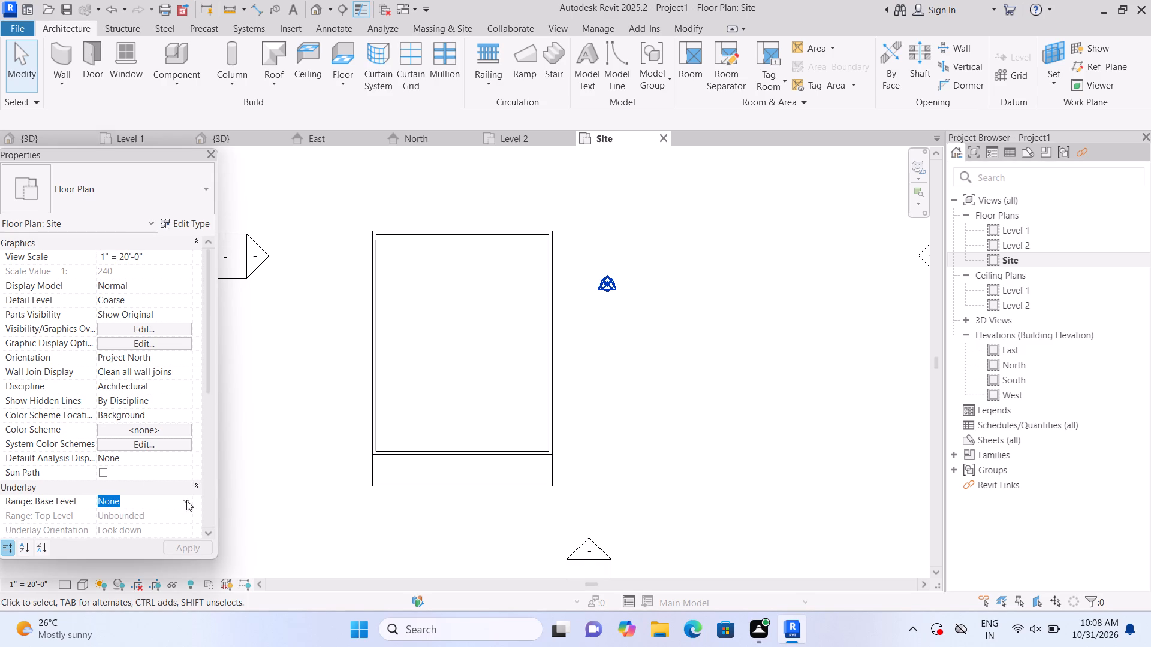
pyautogui.click(186, 500)
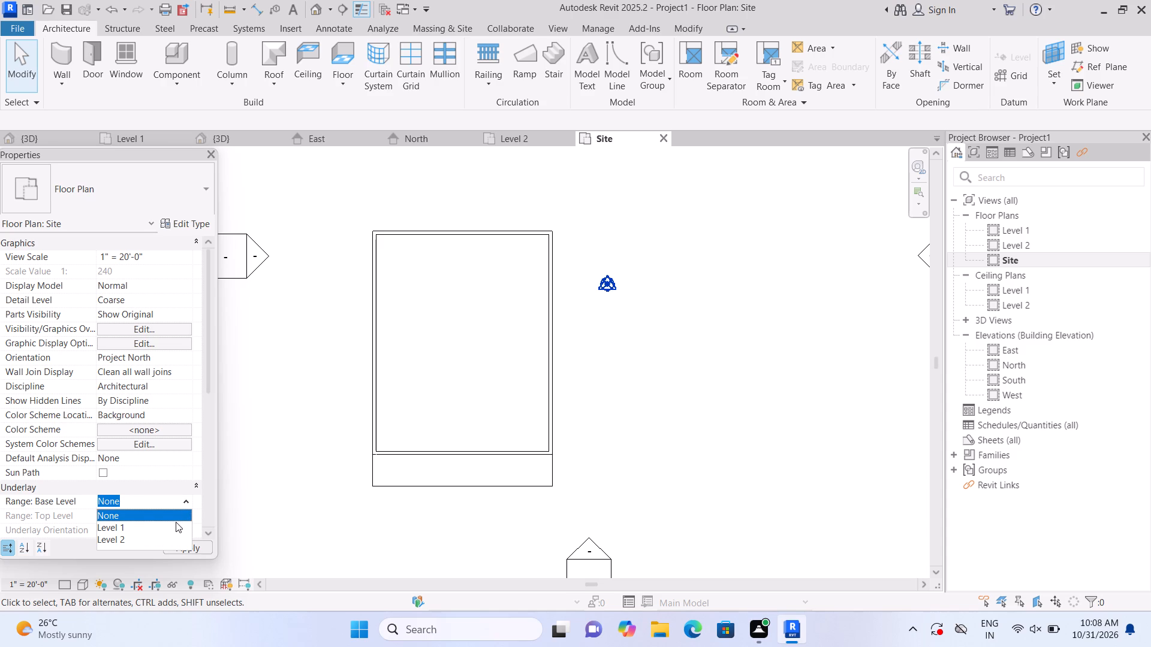
pyautogui.click(144, 543)
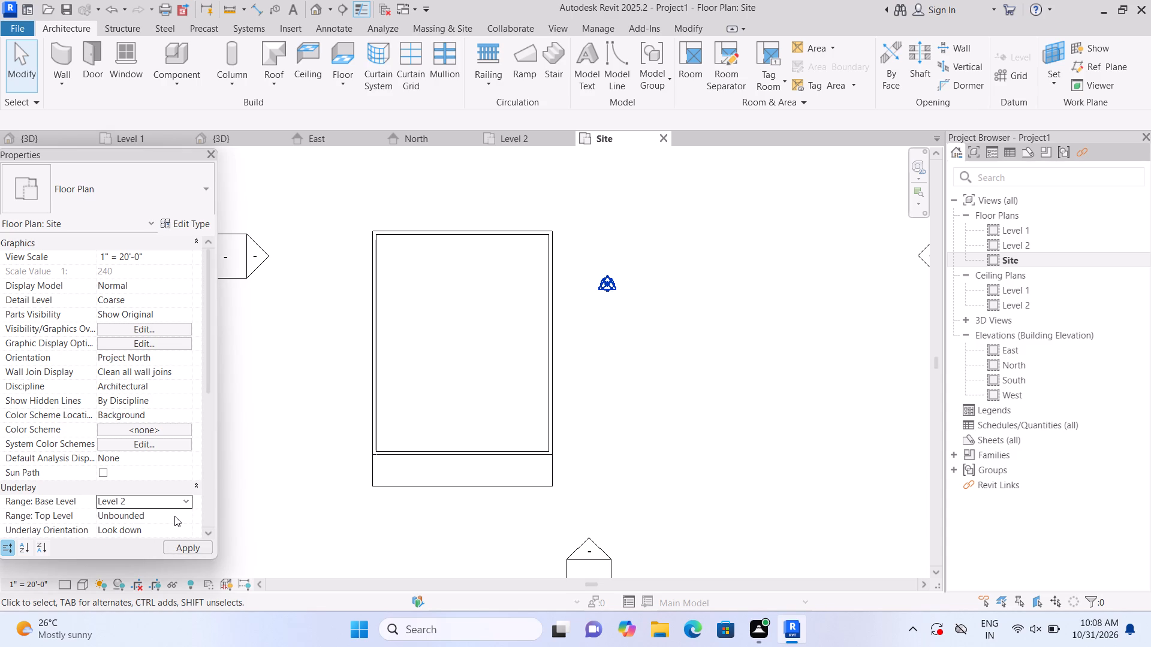
pyautogui.click(174, 516)
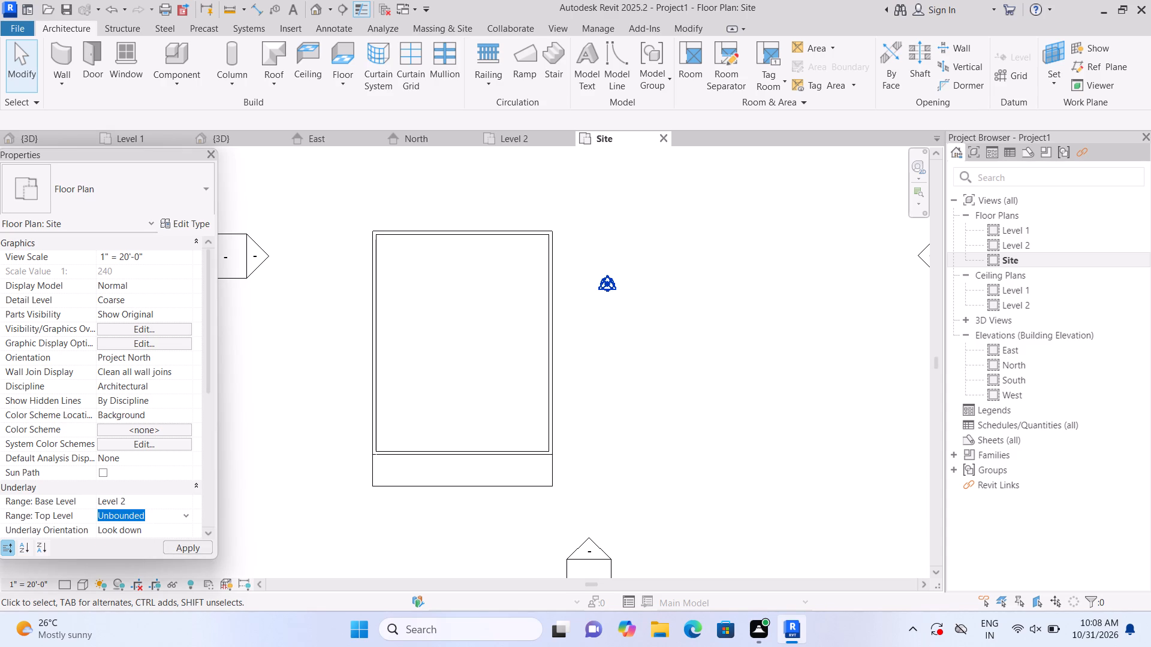
pyautogui.click(184, 517)
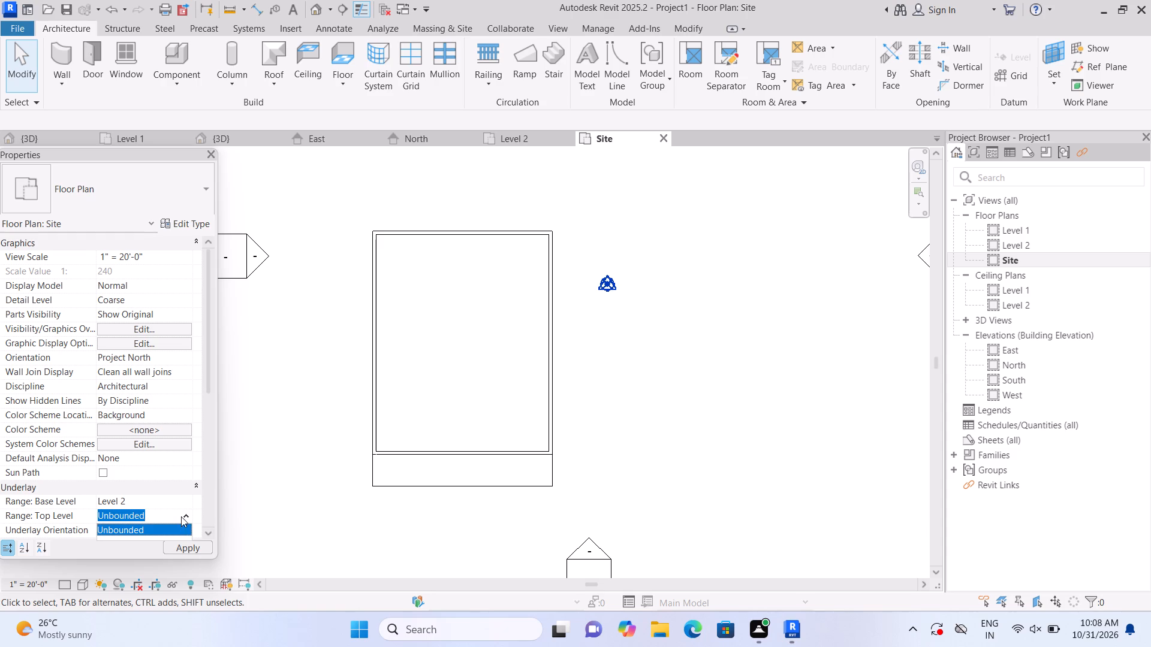
pyautogui.click(183, 512)
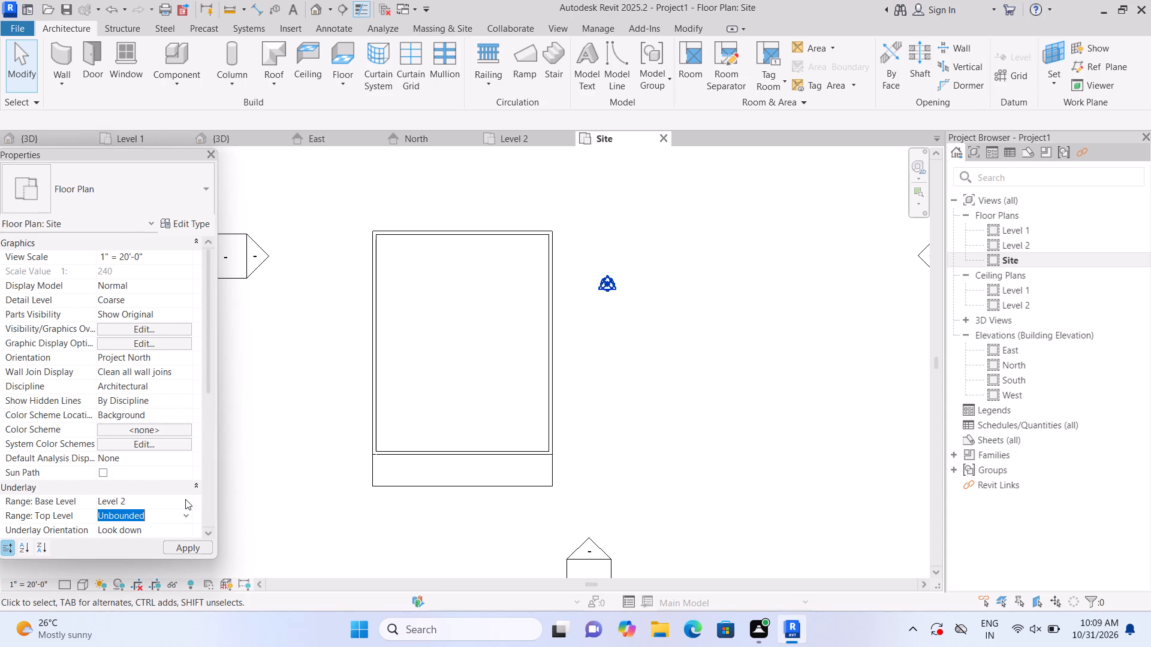
pyautogui.press('Escape')
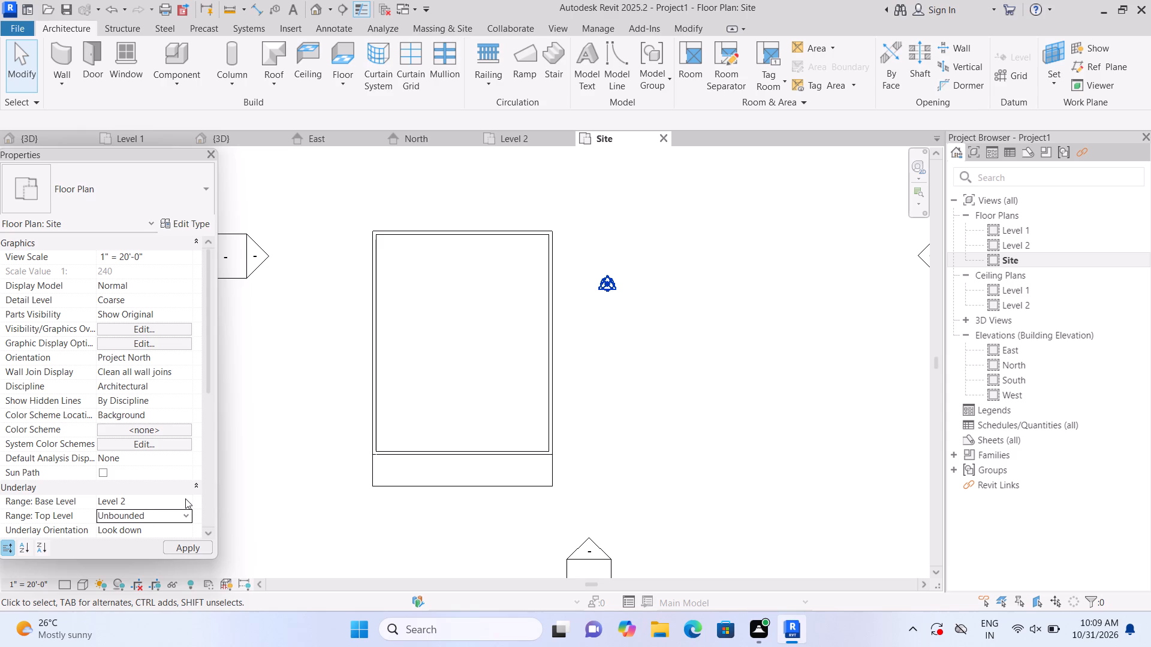
pyautogui.press('Escape')
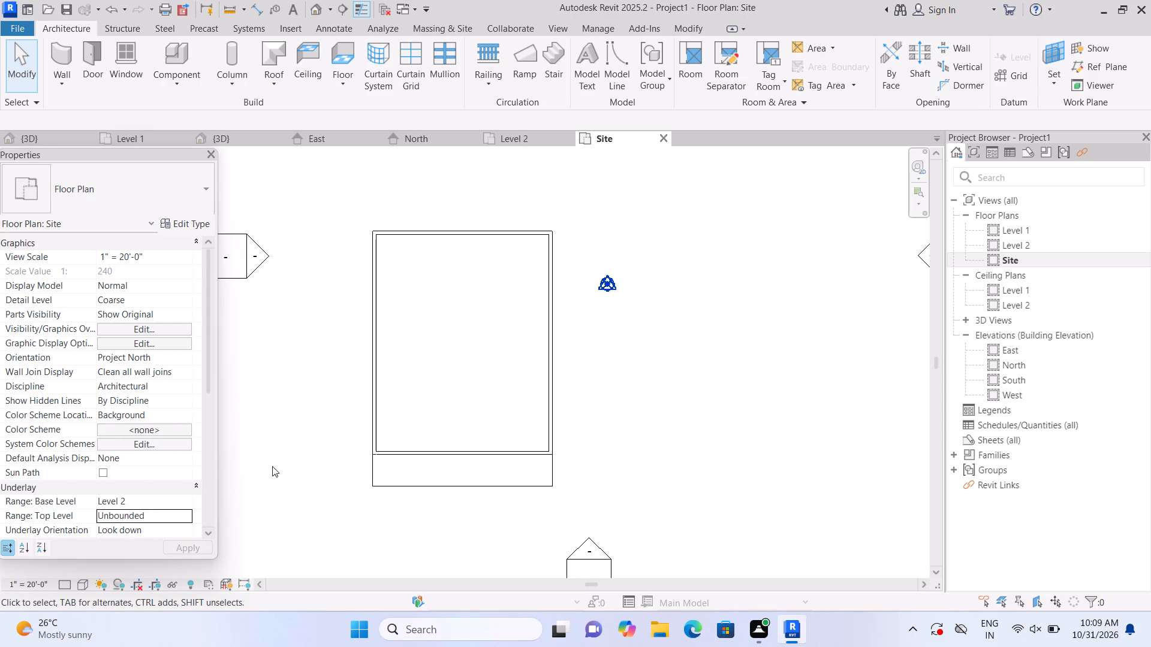
# In the East elevation, delete the Level 3 and Level 4 datum lines.
pyautogui.doubleClick(994, 346)
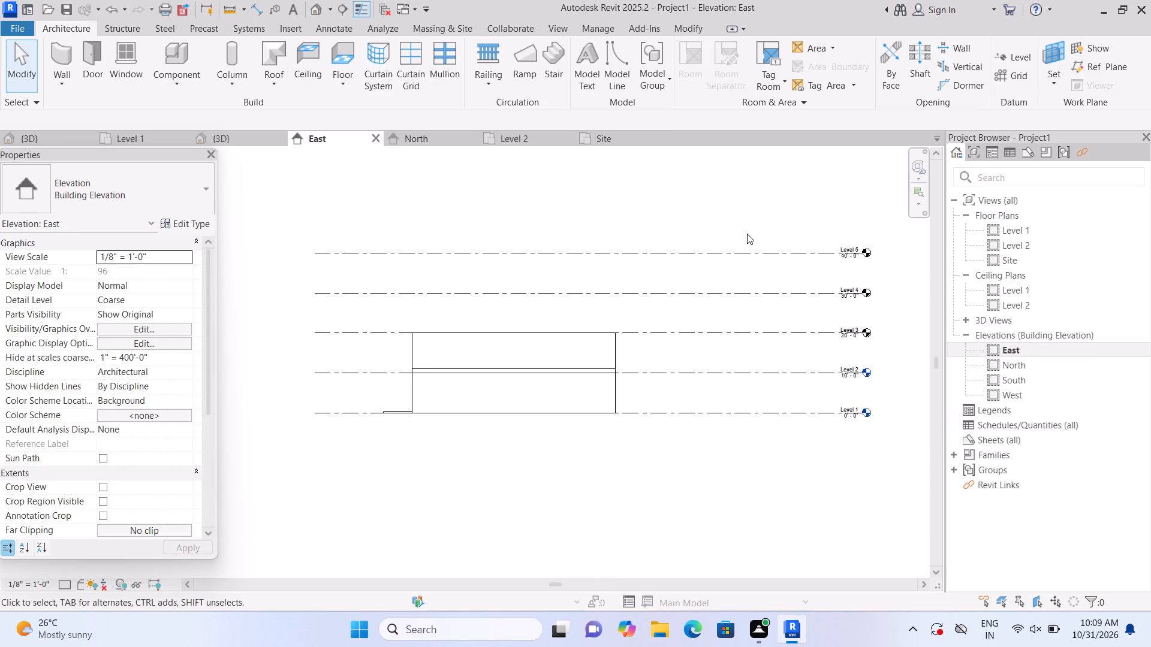
pyautogui.click(1013, 59)
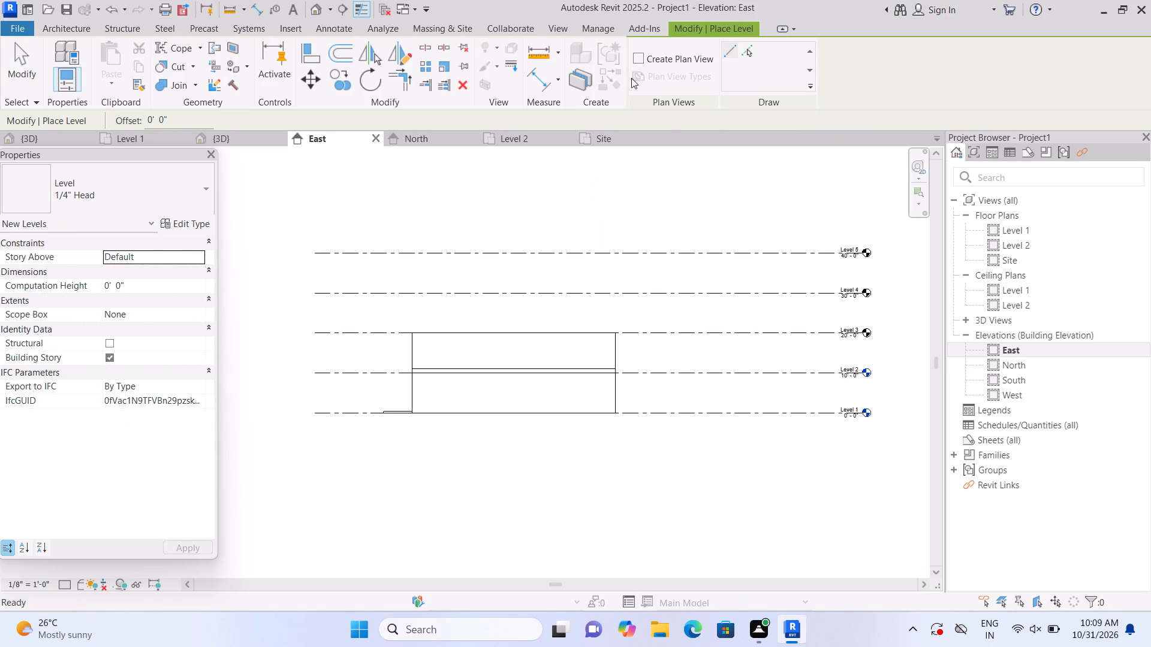
pyautogui.press('Escape')
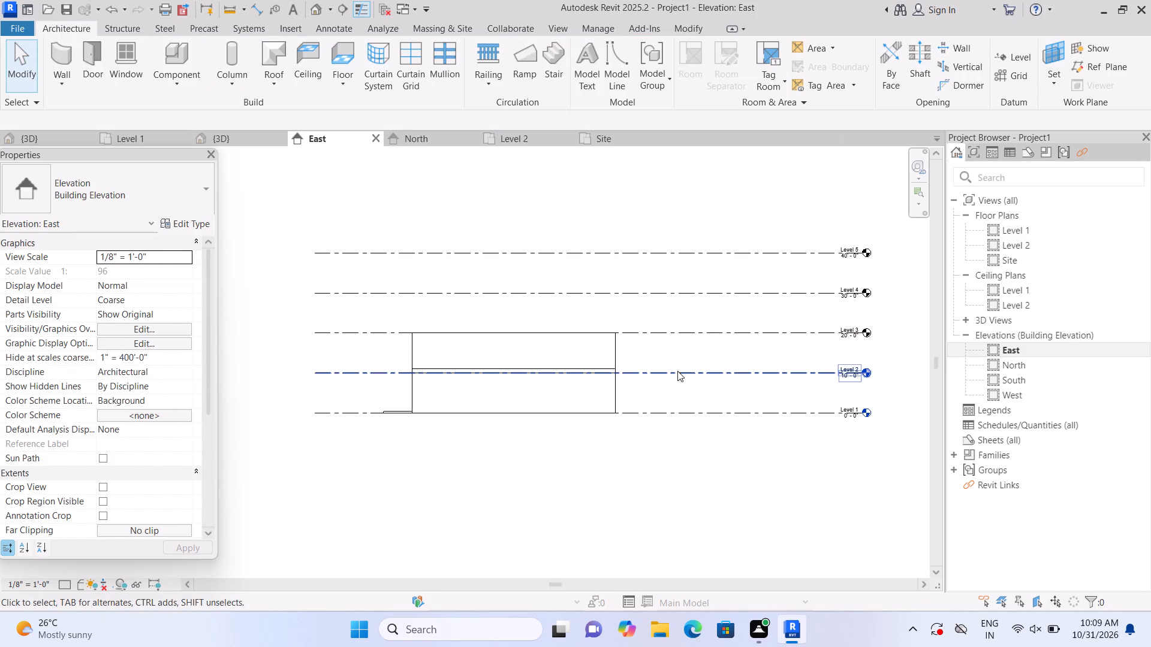
pyautogui.click(683, 332)
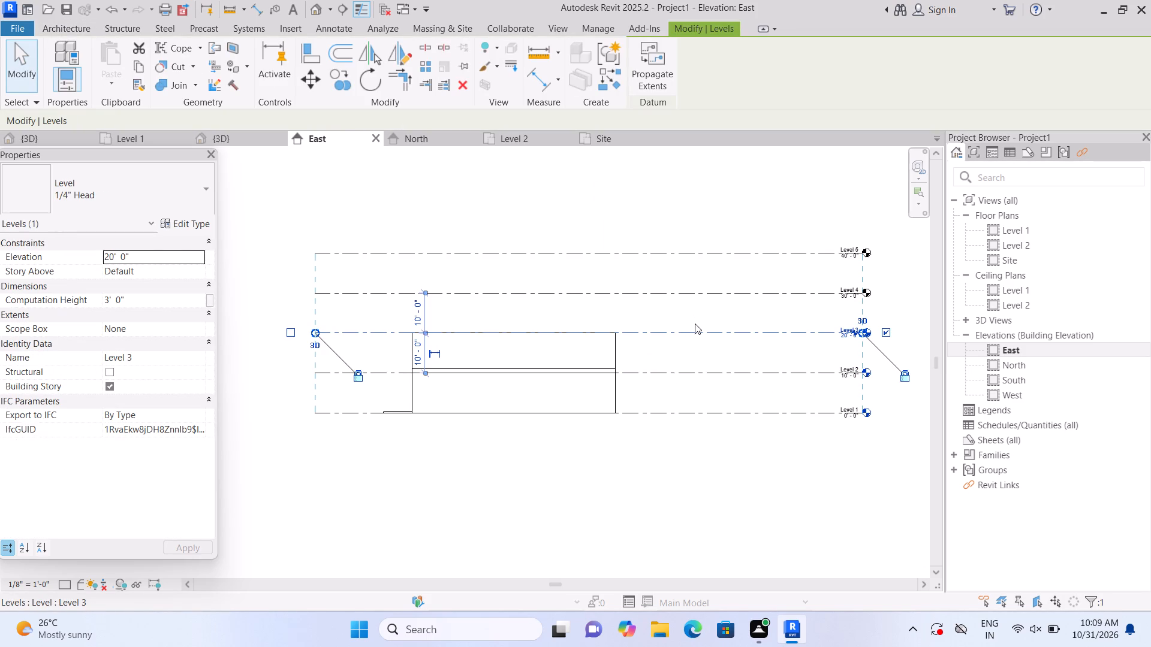
pyautogui.press('Delete')
pyautogui.click(702, 295)
pyautogui.press('Delete')
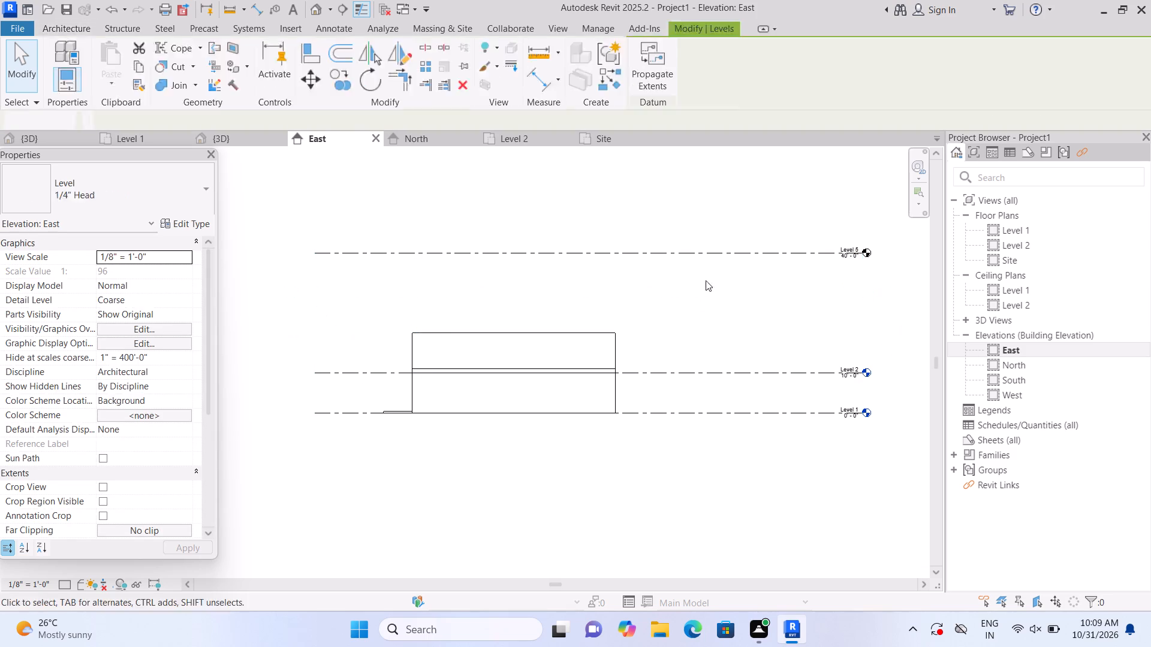
# Delete the topmost level line, Level 5, in the East elevation.
pyautogui.click(712, 254)
pyautogui.press('Delete')
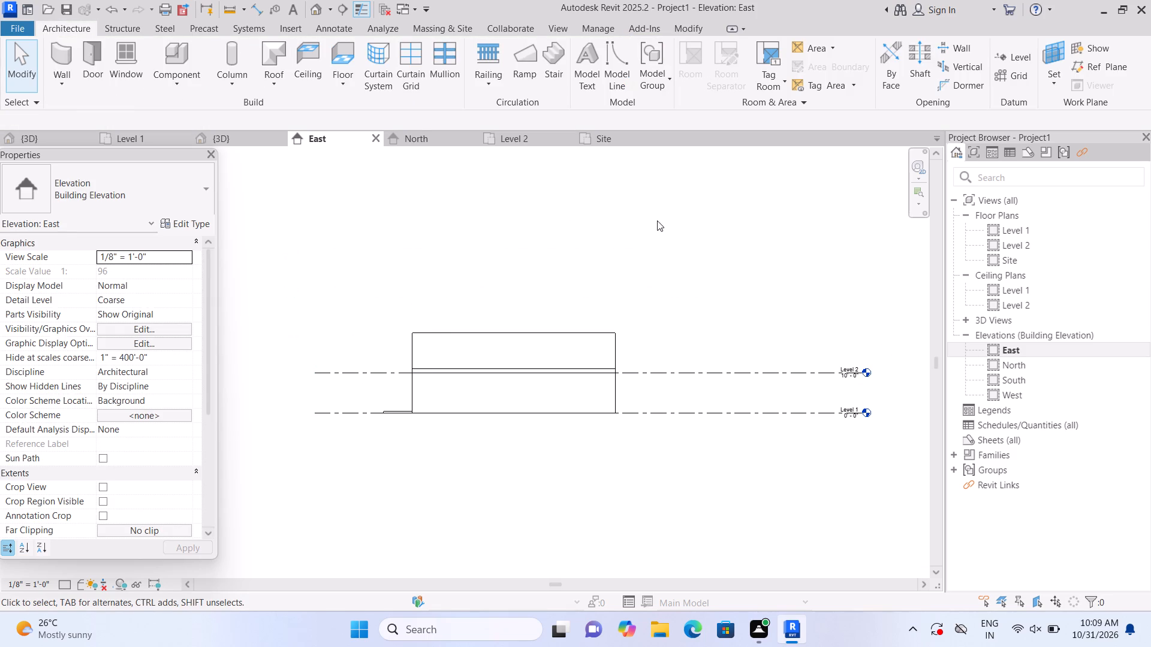
# Draw a level at 20'-0" along the wall top with Create Plan View enabled, and align its free end with the levels below.
pyautogui.press('l')
pyautogui.press('l')
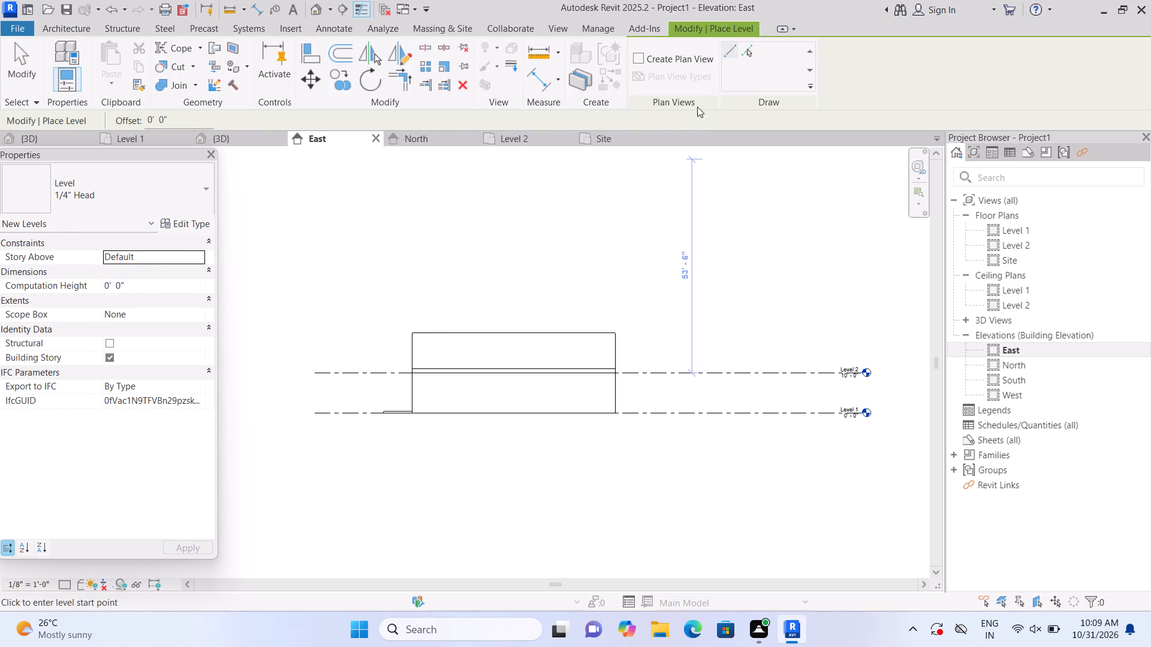
pyautogui.click(637, 53)
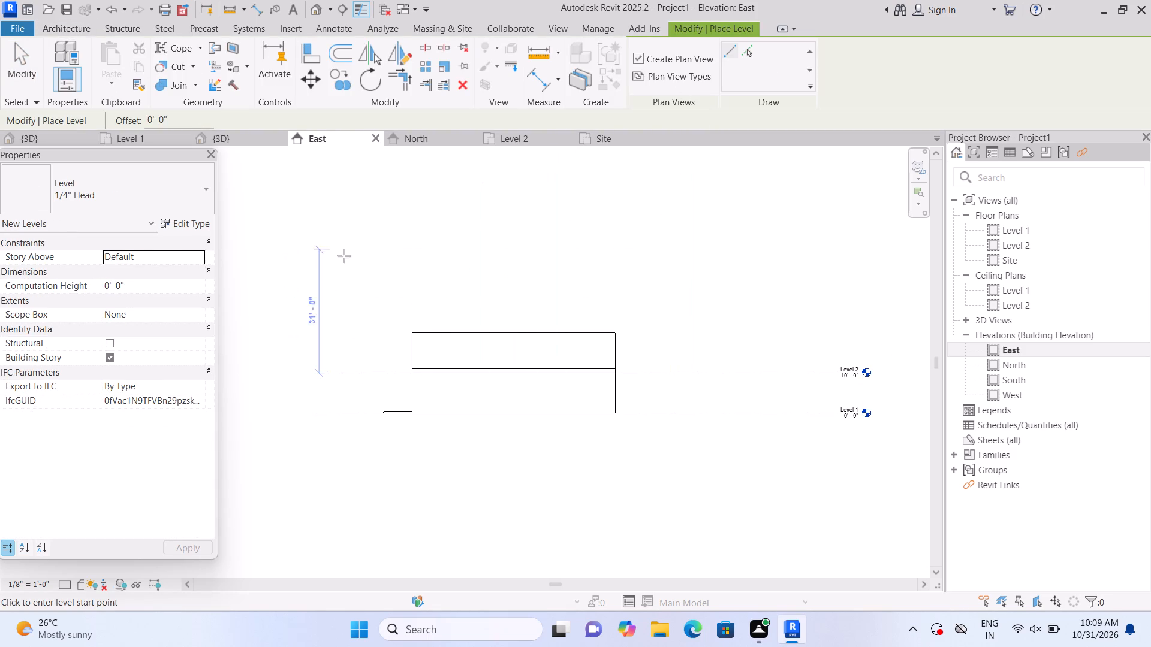
pyautogui.click(330, 326)
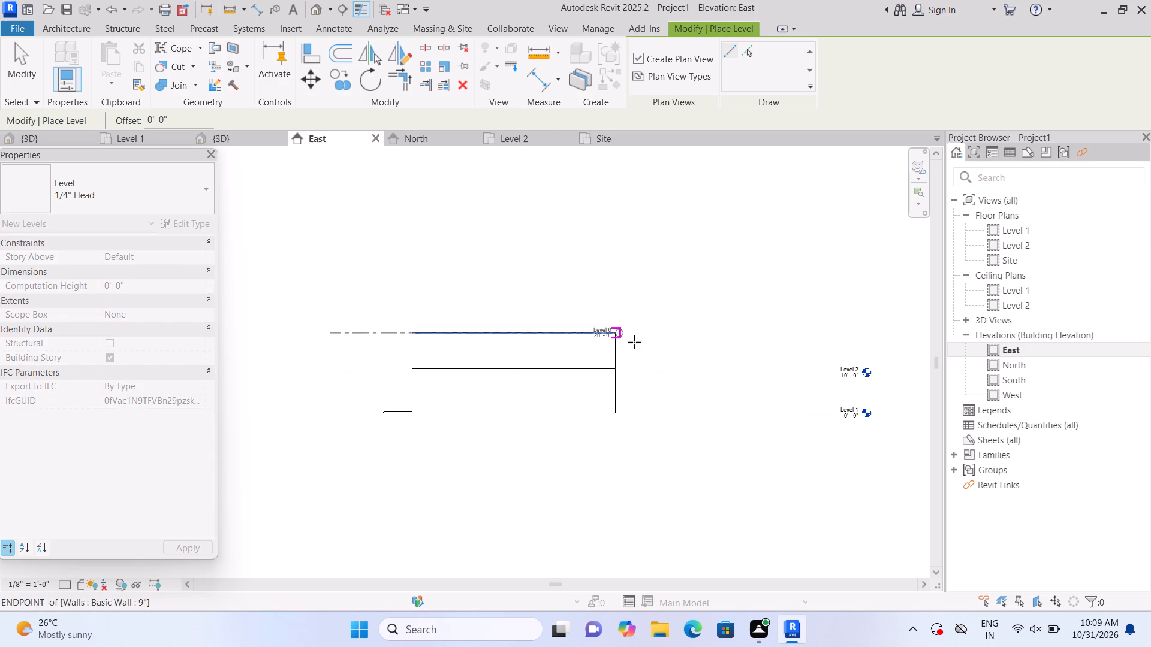
pyautogui.scroll(2, 871, 350)
pyautogui.click(864, 351)
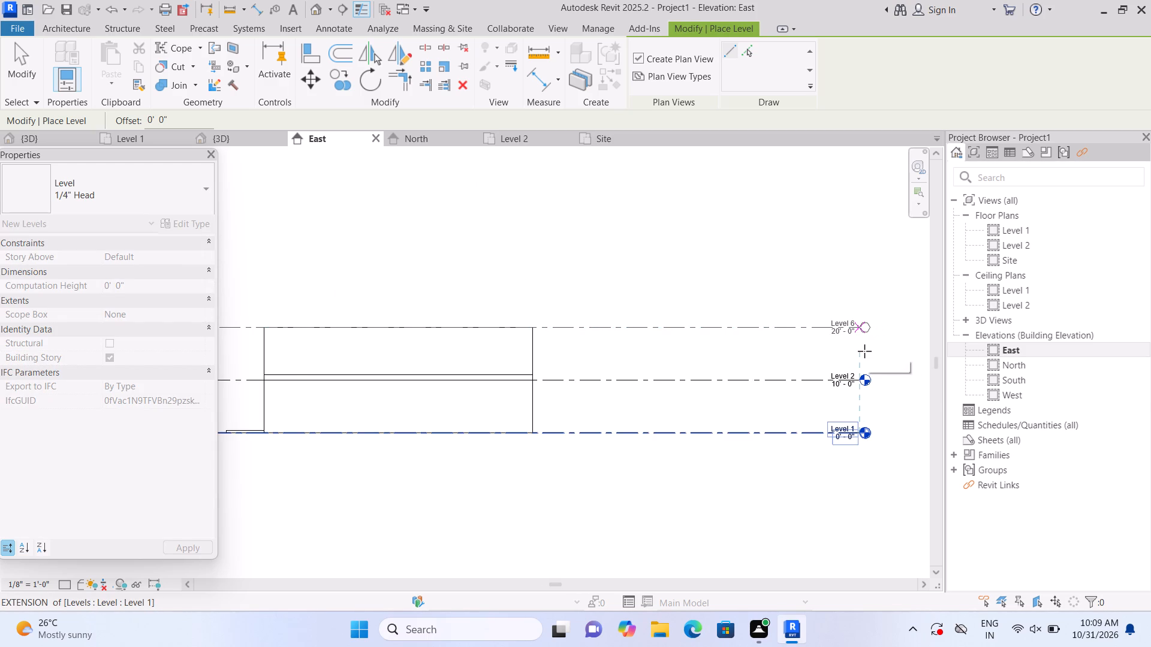
pyautogui.moveTo(385, 367); pyautogui.dragTo(531, 385, button='middle')
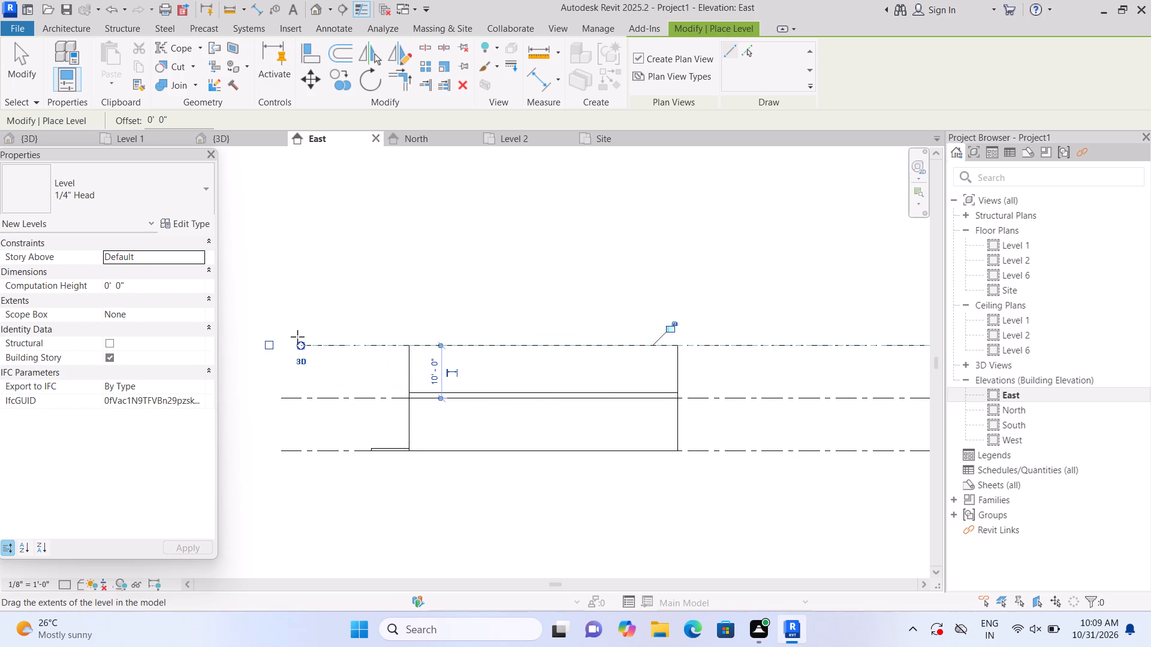
pyautogui.moveTo(298, 346); pyautogui.dragTo(284, 346)
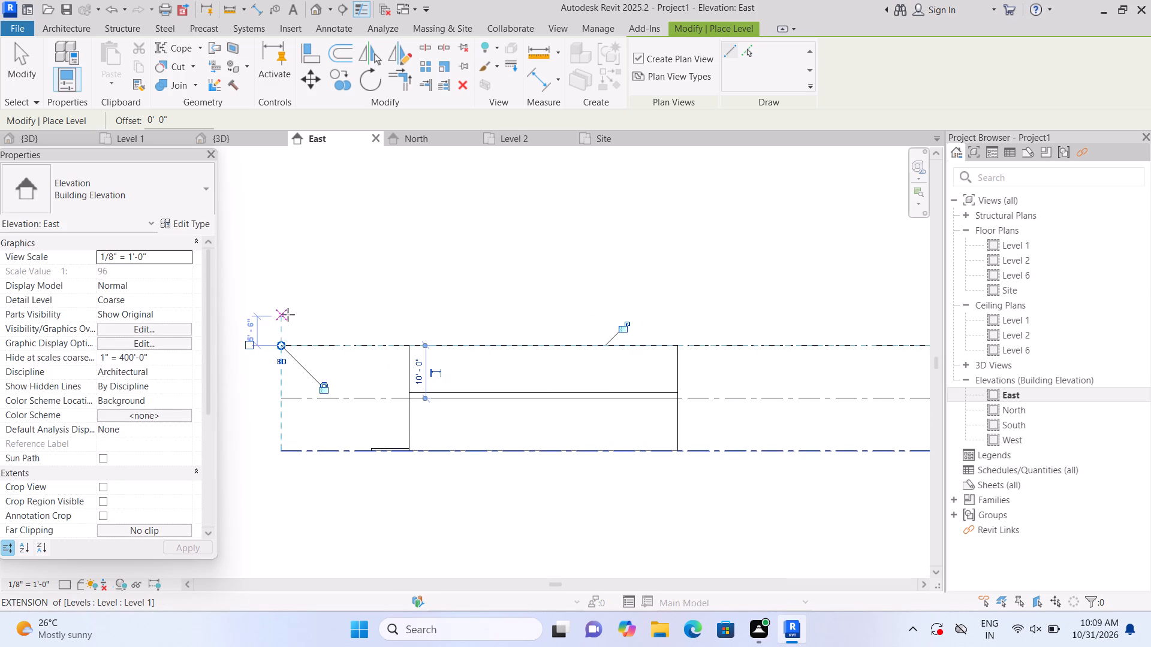
pyautogui.press('Escape')
# Draw another level with a plan view at 30'-0", 10'-0" above the wall-top level.
pyautogui.scroll(-2, 300, 307)
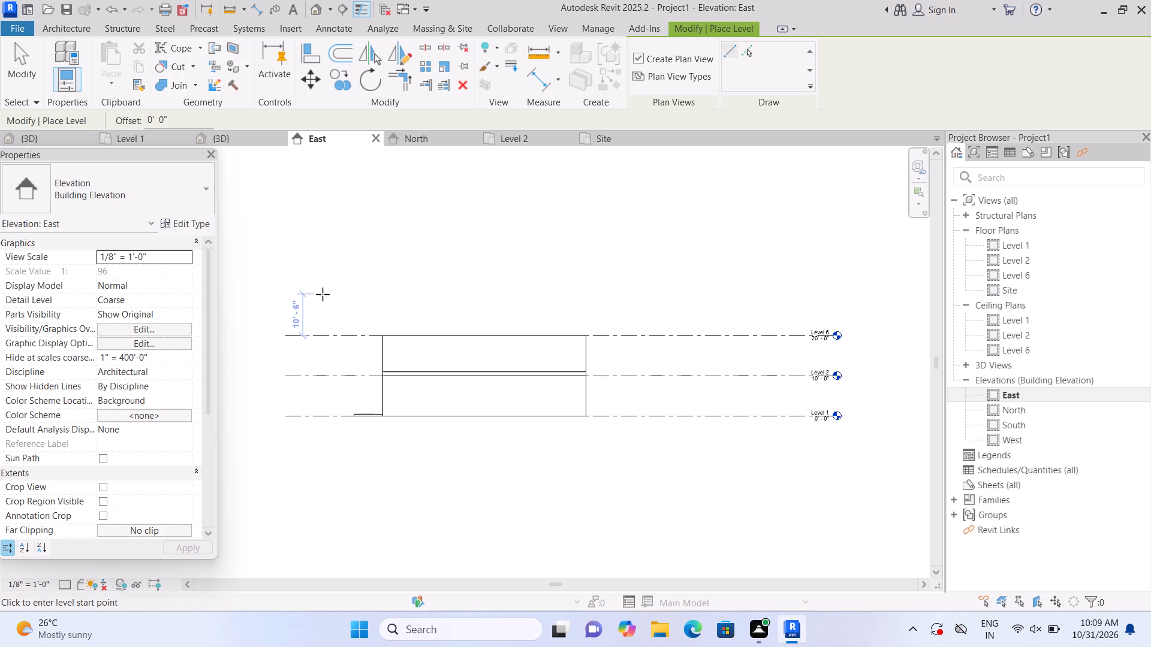
pyautogui.click(323, 295)
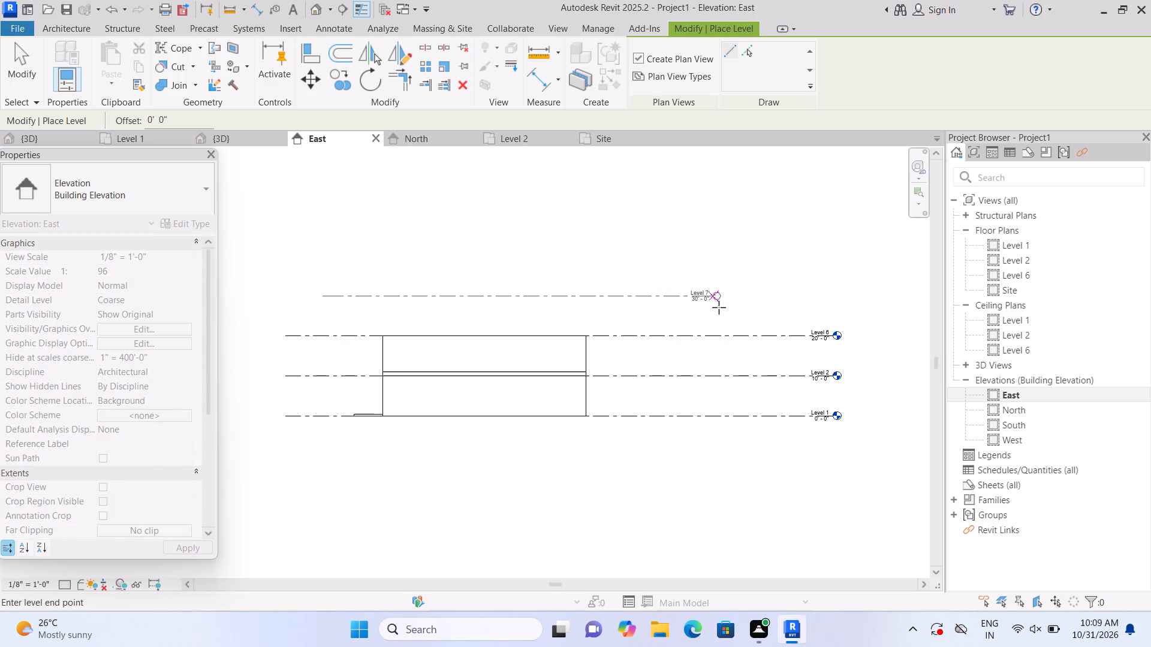
pyautogui.click(833, 309)
pyautogui.press('Escape')
pyautogui.press('Escape')
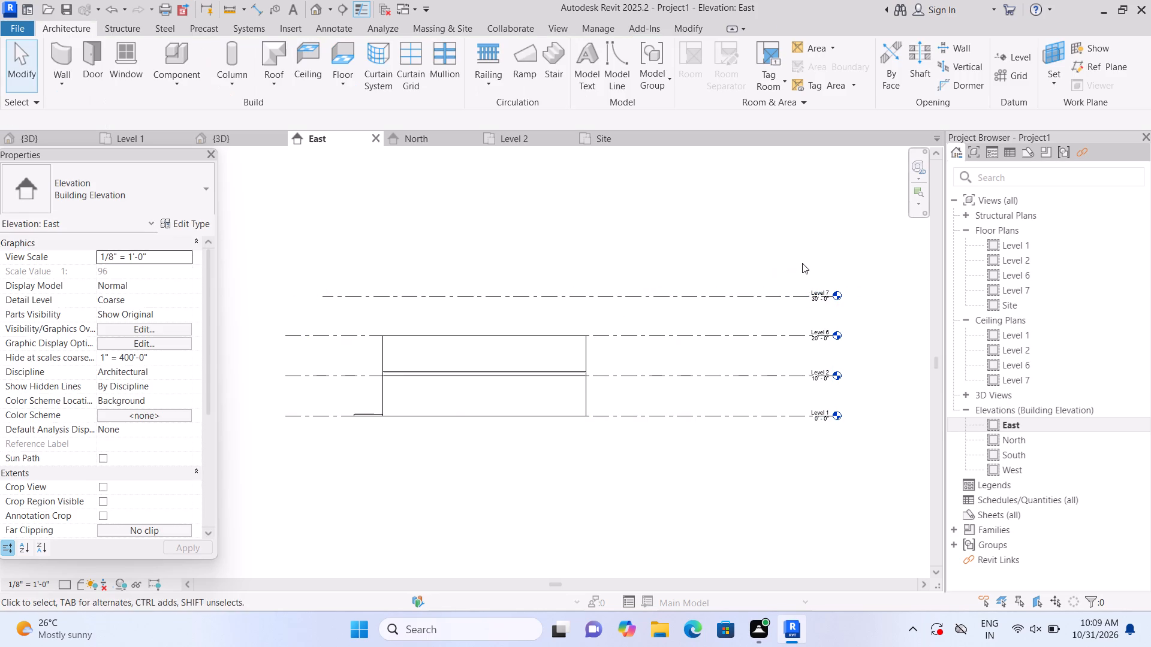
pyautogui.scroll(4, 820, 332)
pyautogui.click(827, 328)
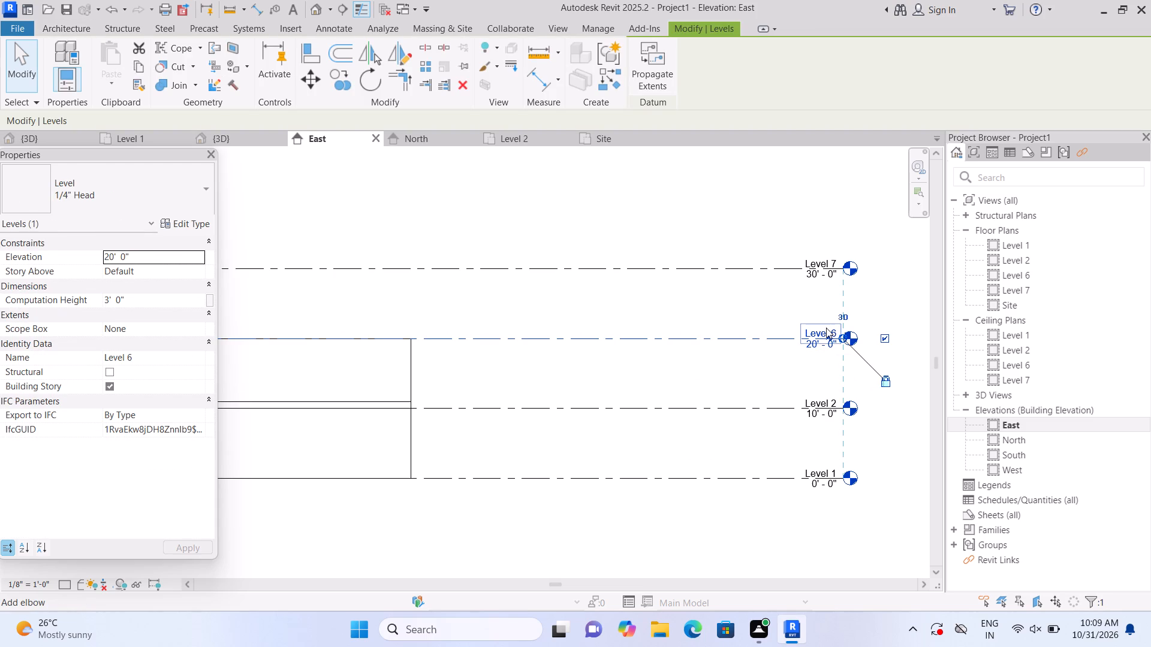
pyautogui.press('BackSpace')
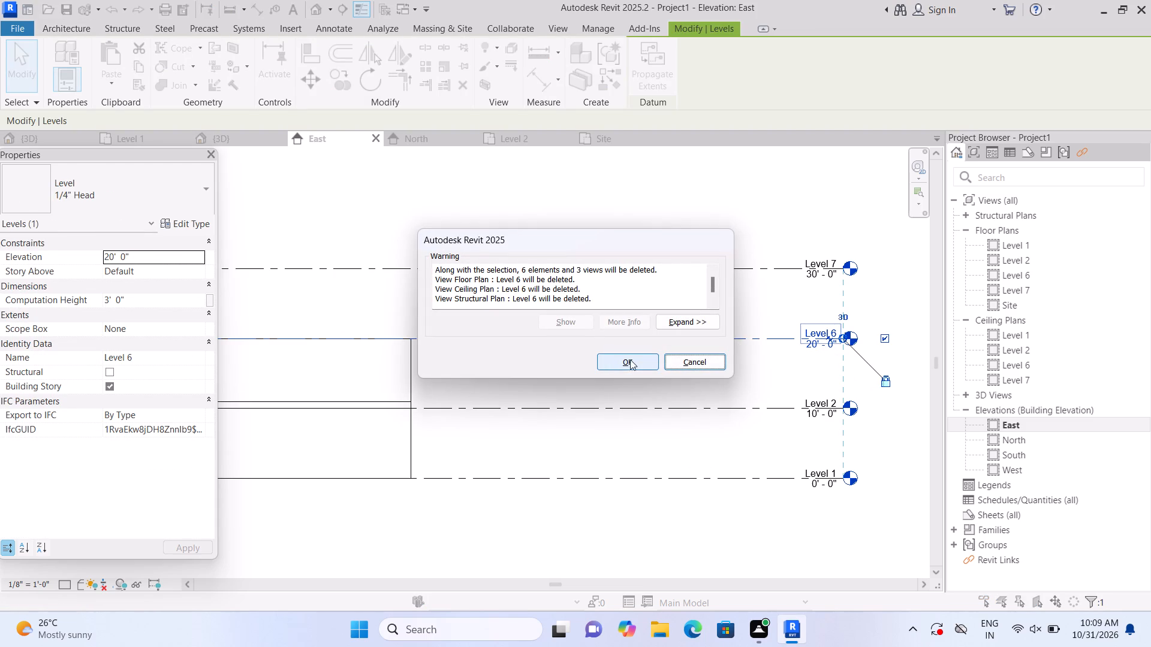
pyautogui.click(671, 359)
# Rename the 20'-0" level as Level 3.
pyautogui.scroll(1, 806, 344)
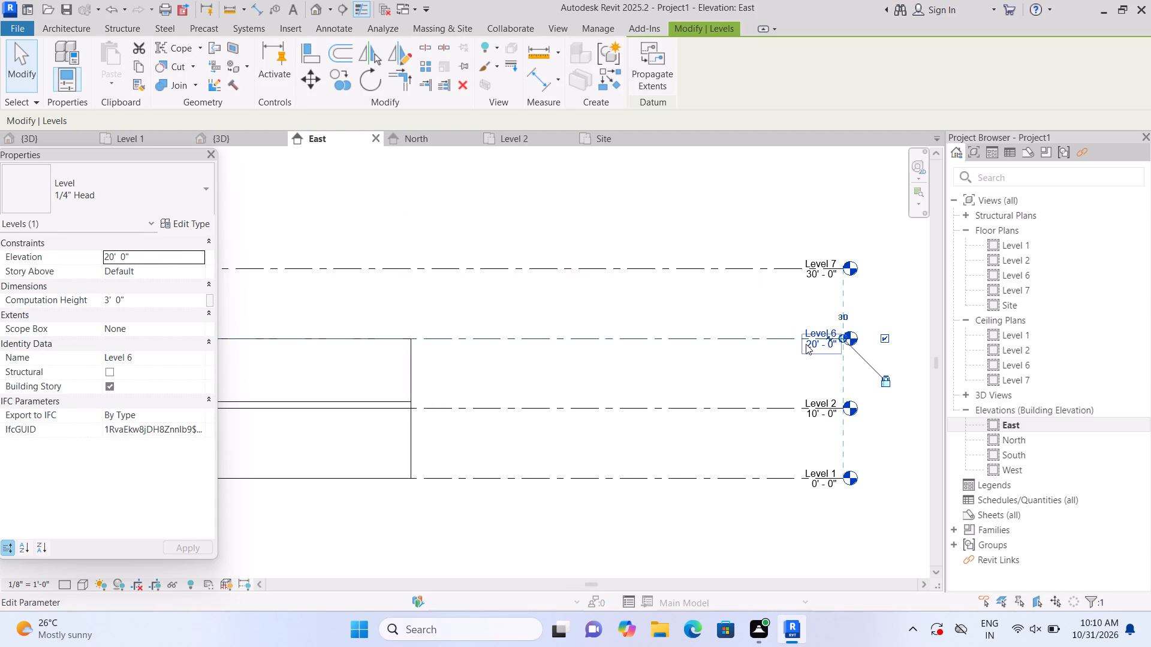
pyautogui.click(821, 325)
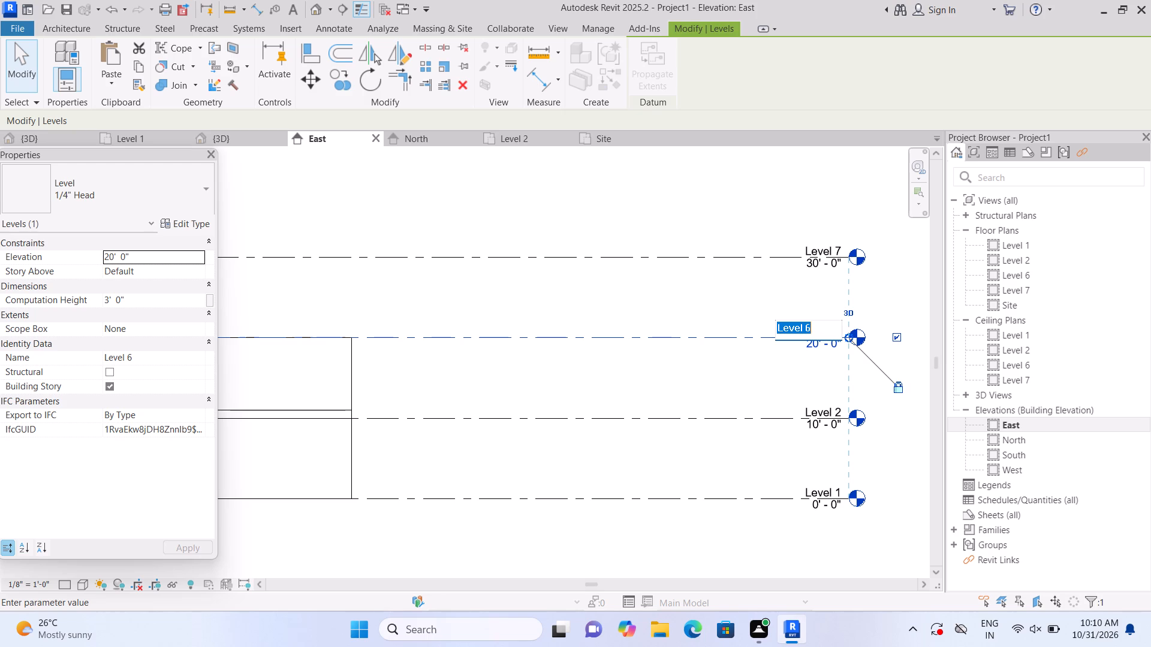
pyautogui.press('BackSpace')
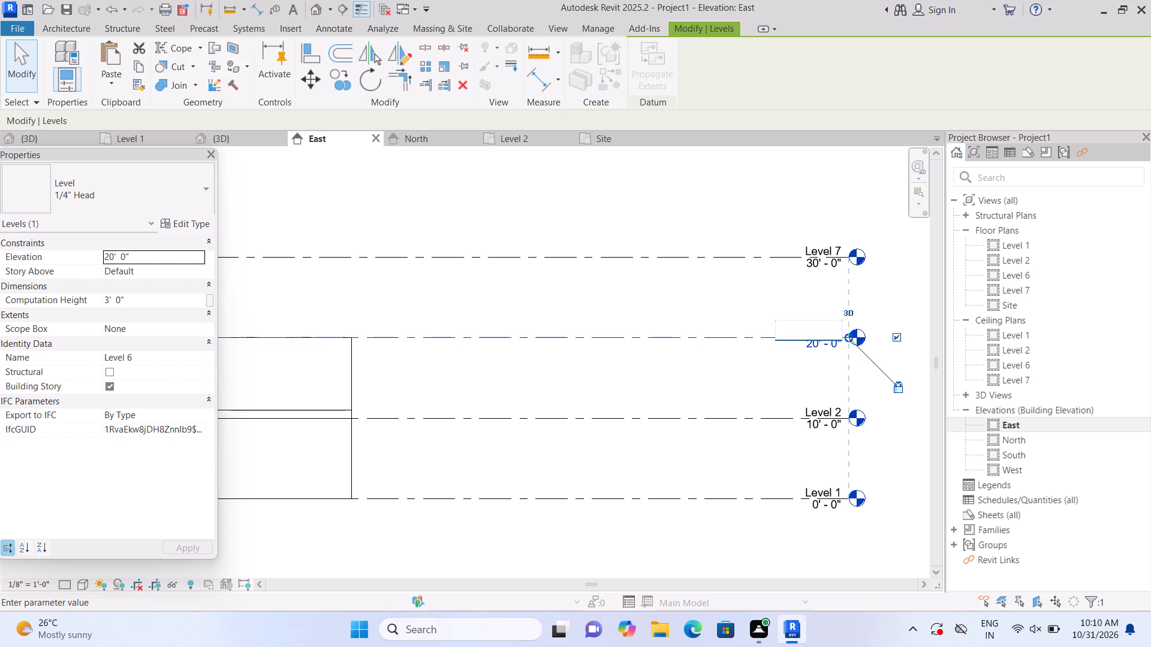
pyautogui.press('l')
pyautogui.write('eve')
pyautogui.press('l')
pyautogui.press('space')
pyautogui.press('3')
pyautogui.press('Return')
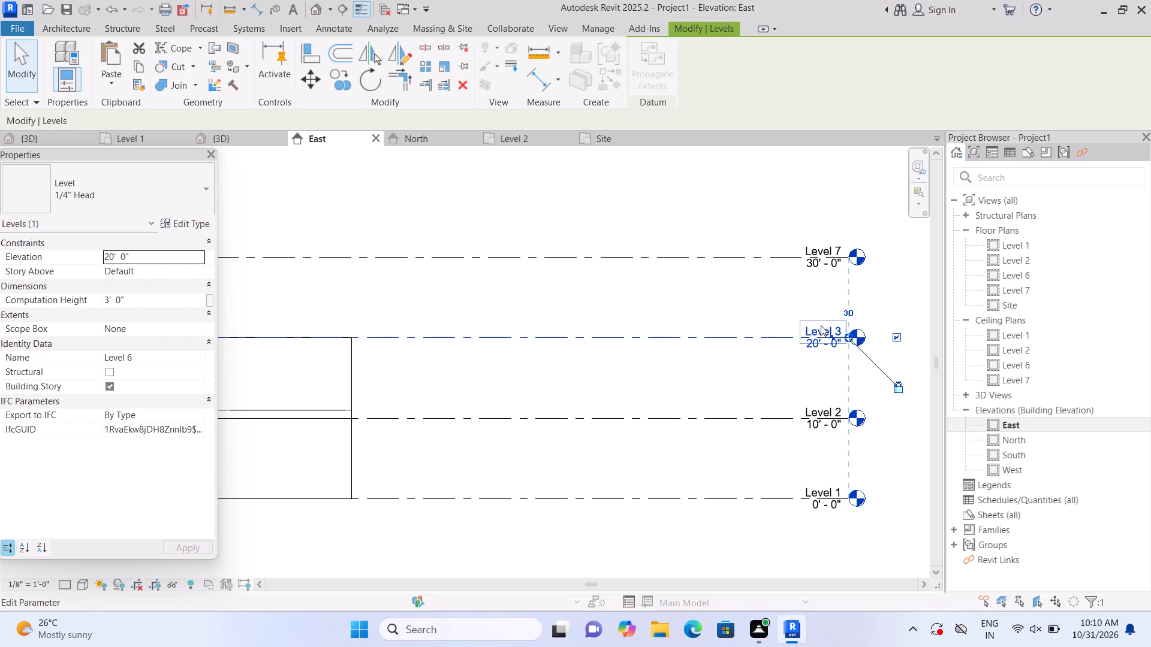
# Add an elbow to the 30'-0" level line and move its head slightly above the line.
pyautogui.click(836, 243)
pyautogui.doubleClick(839, 249)
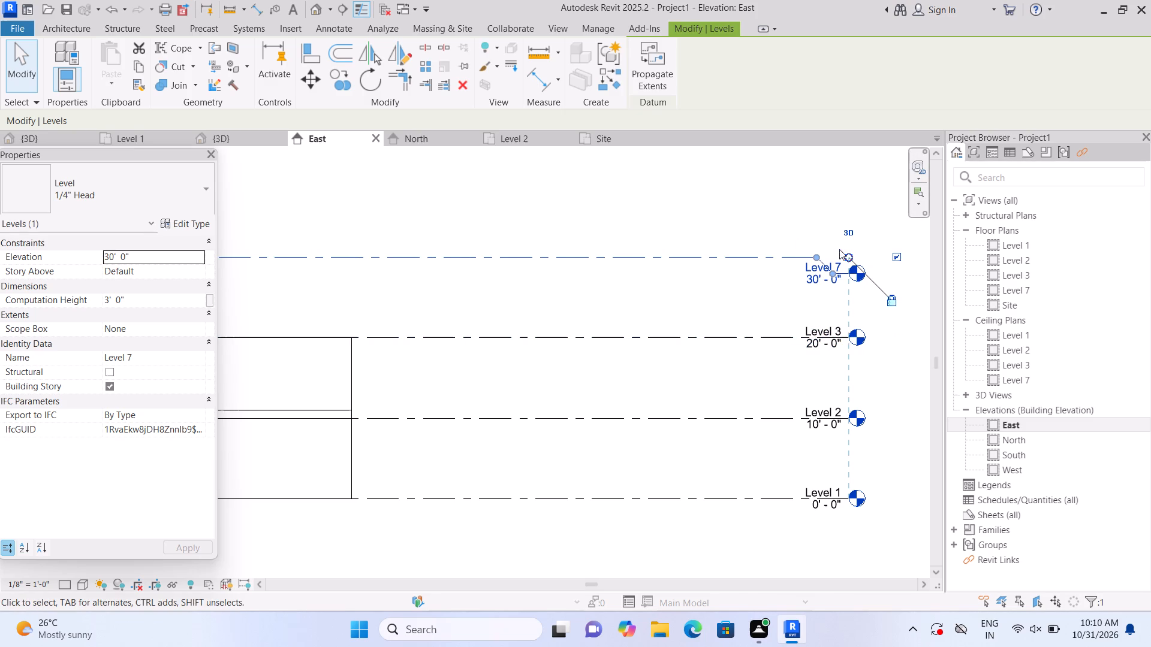
pyautogui.click(834, 266)
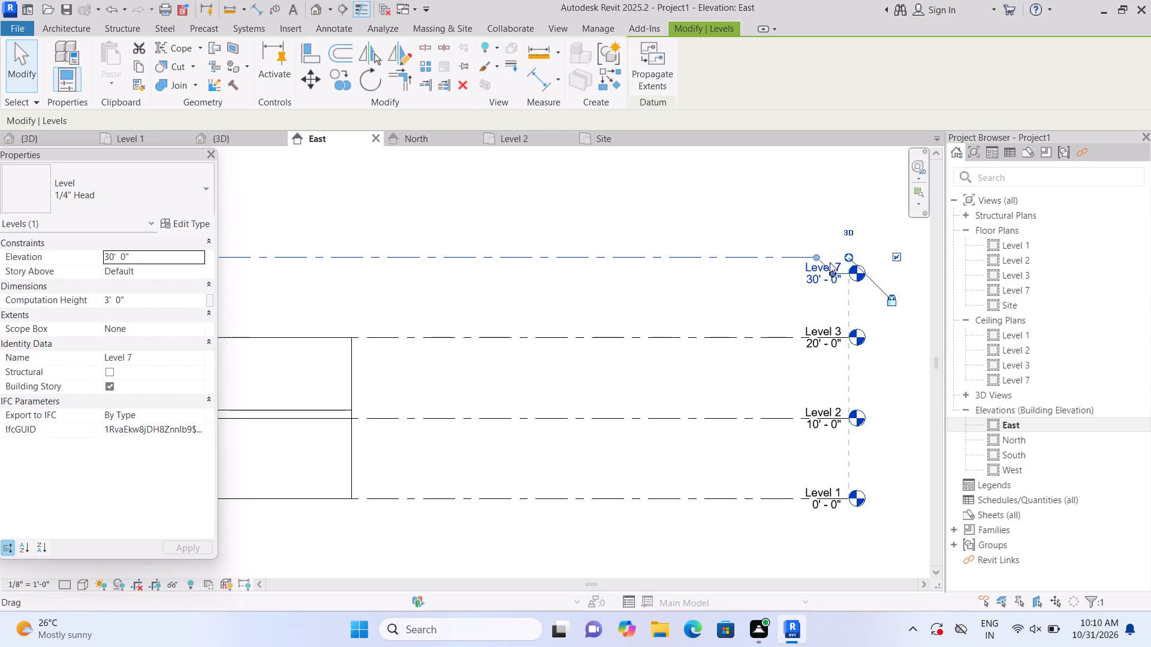
pyautogui.click(814, 256)
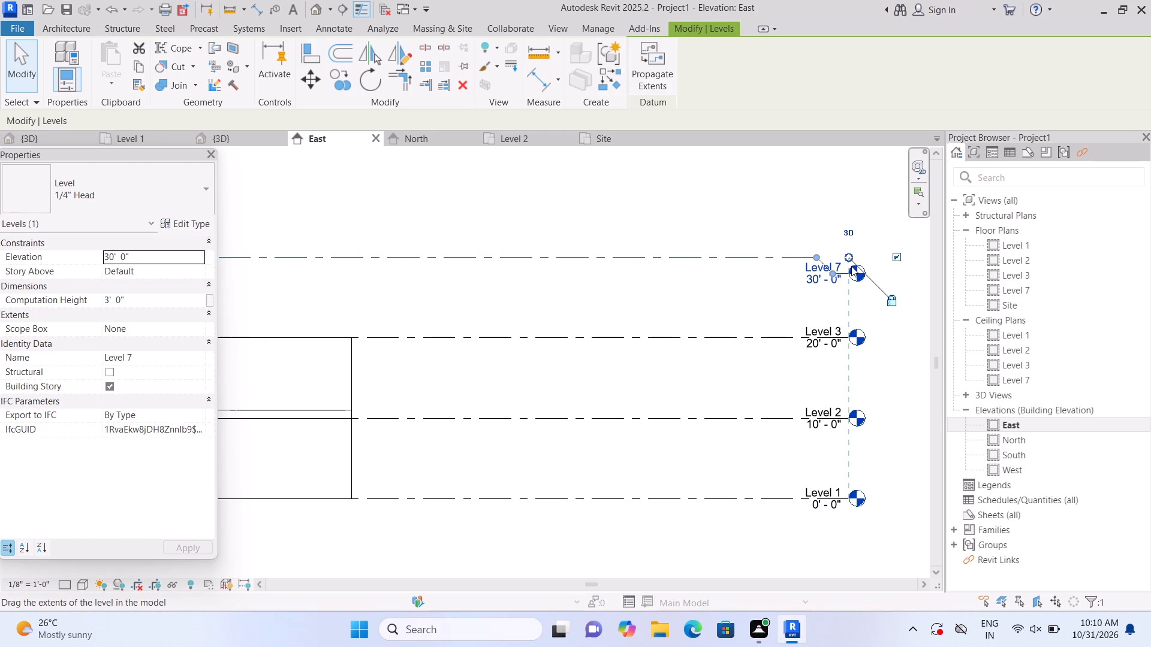
pyautogui.click(833, 273)
pyautogui.moveTo(833, 273); pyautogui.dragTo(839, 247)
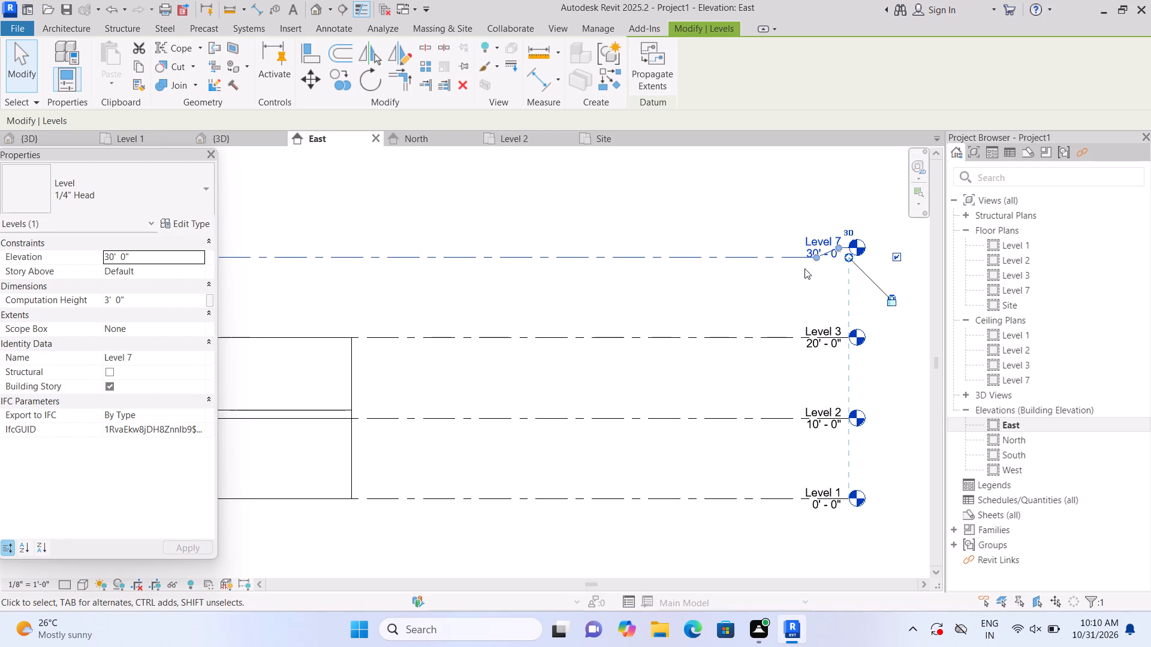
pyautogui.scroll(2, 806, 251)
pyautogui.press('Escape')
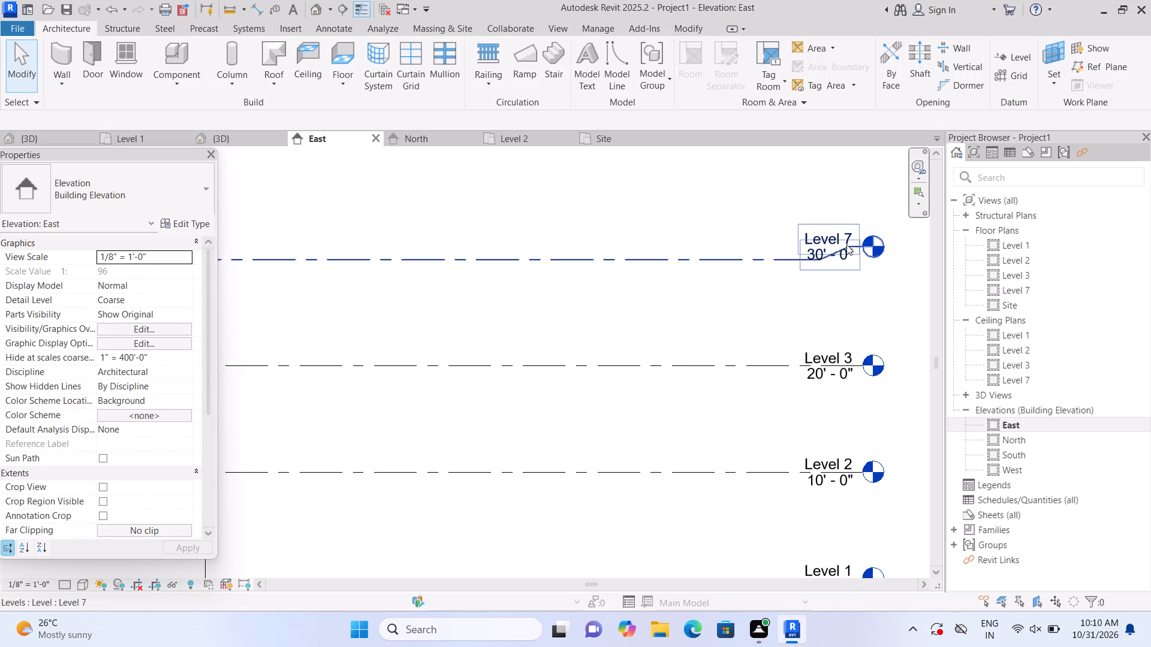
# Rename the 30'-0" level as Level 4.
pyautogui.click(840, 233)
pyautogui.click(842, 229)
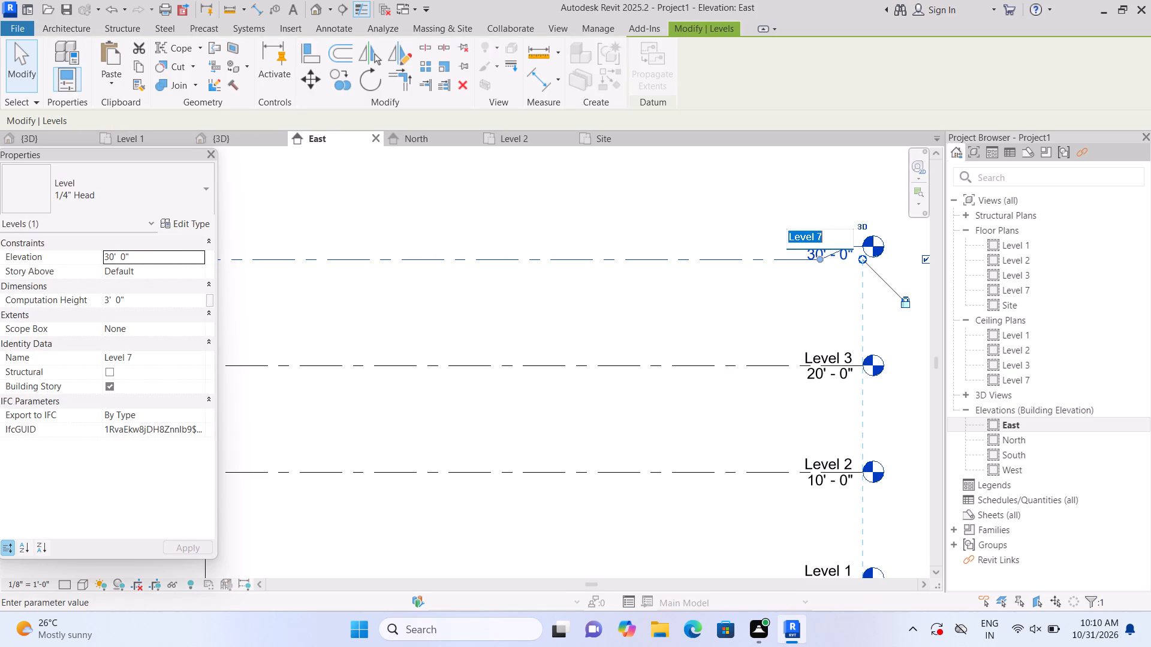
pyautogui.press('BackSpace')
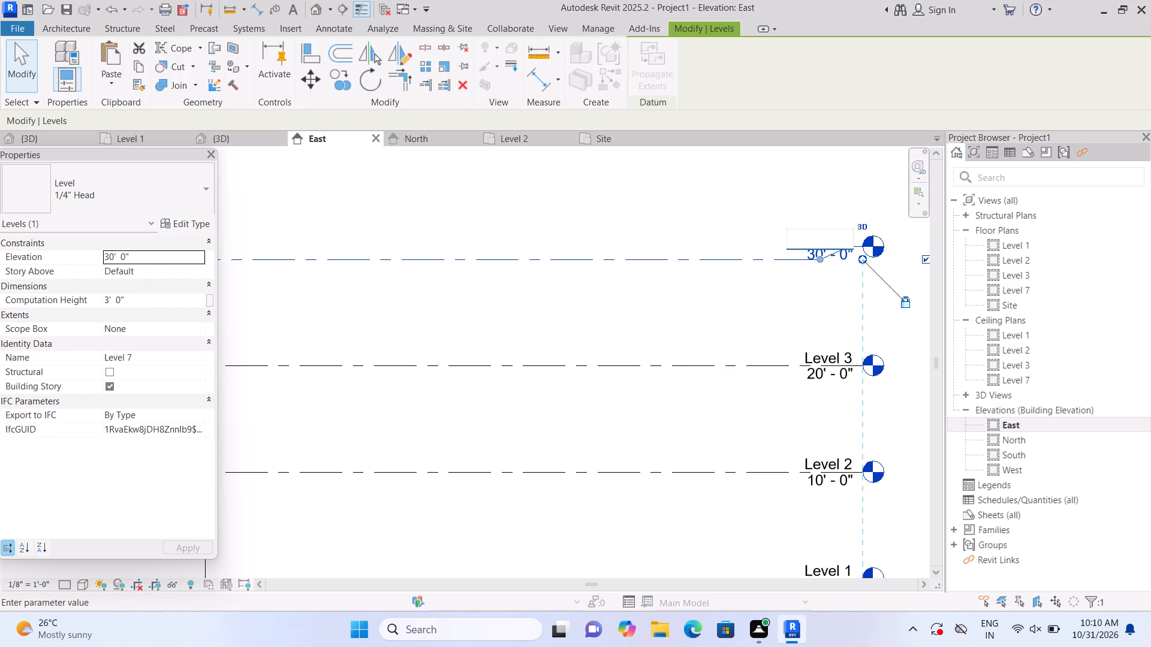
pyautogui.press('l')
pyautogui.write('evel')
pyautogui.press('space')
pyautogui.press('4')
pyautogui.press('Return')
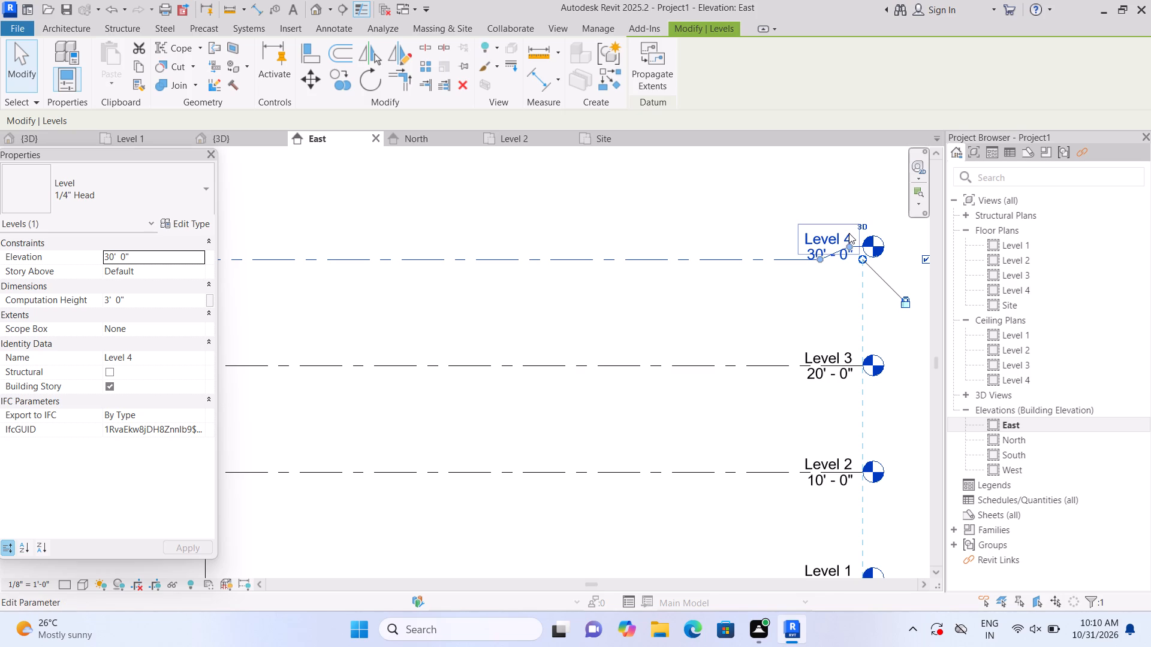
pyautogui.scroll(-8, 714, 267)
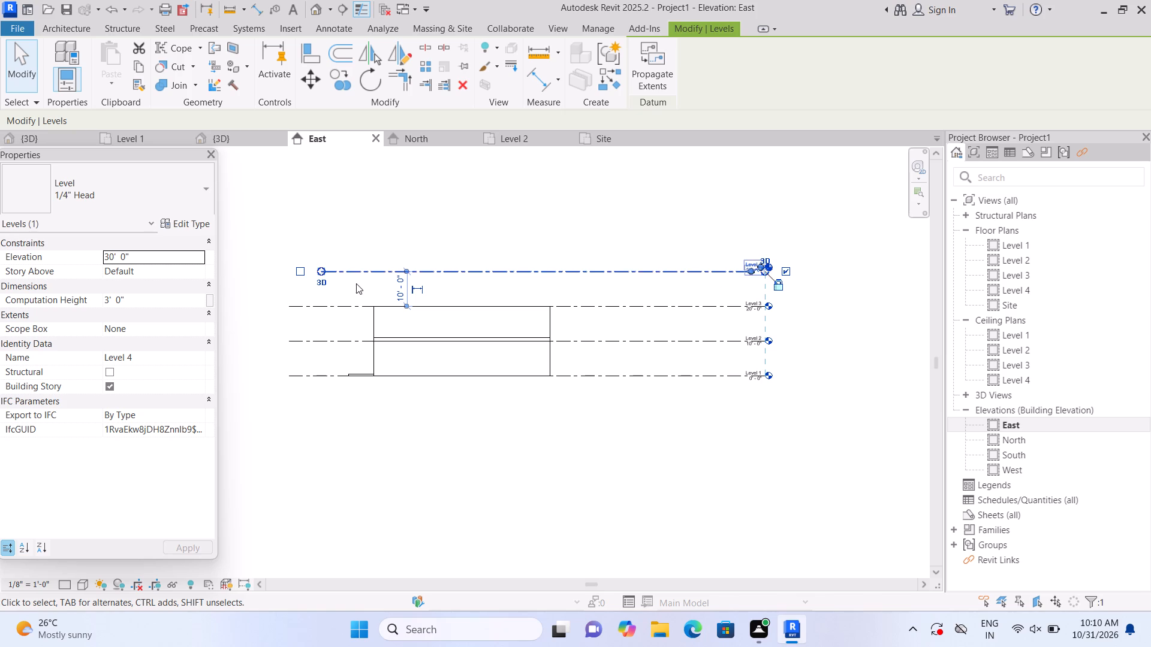
pyautogui.press('Escape')
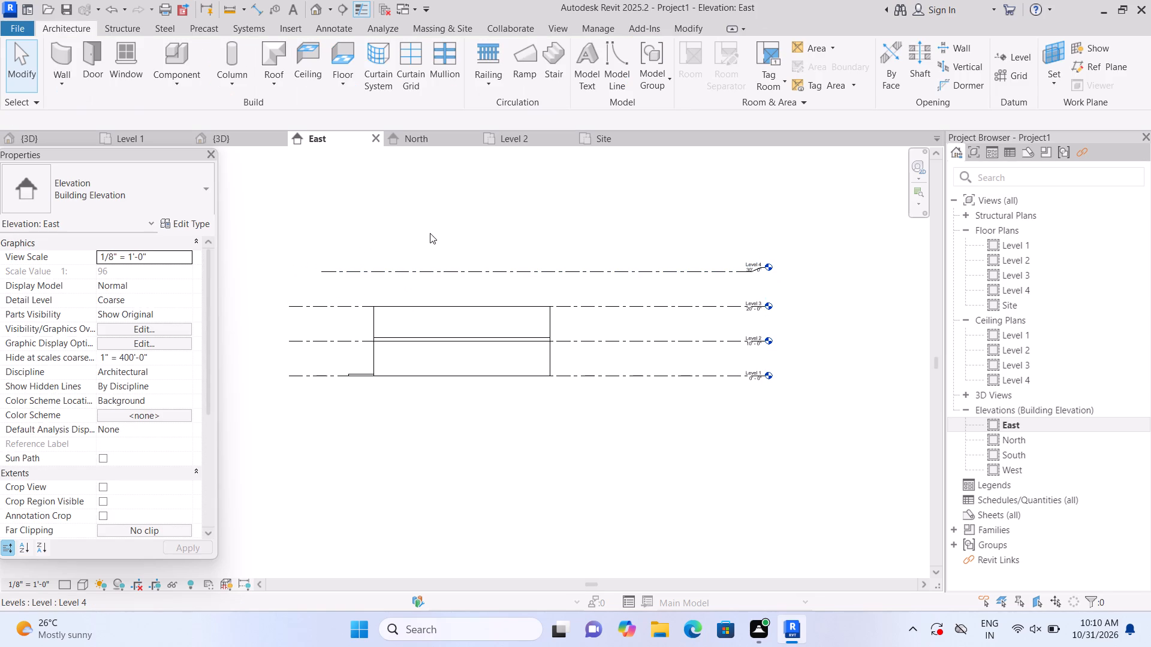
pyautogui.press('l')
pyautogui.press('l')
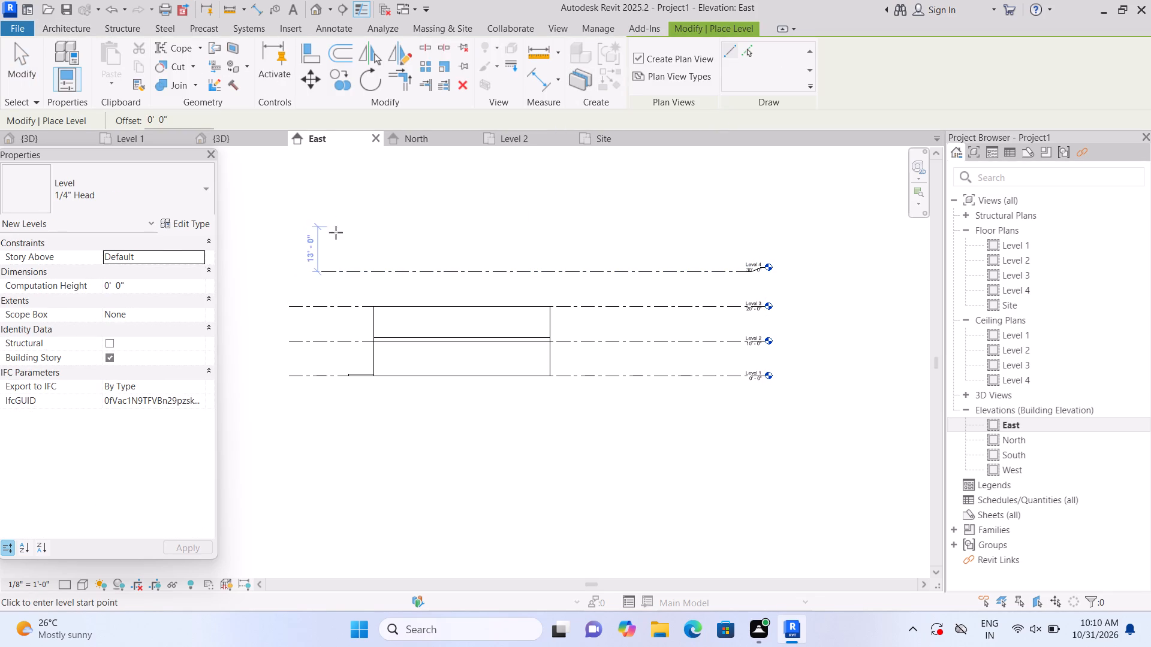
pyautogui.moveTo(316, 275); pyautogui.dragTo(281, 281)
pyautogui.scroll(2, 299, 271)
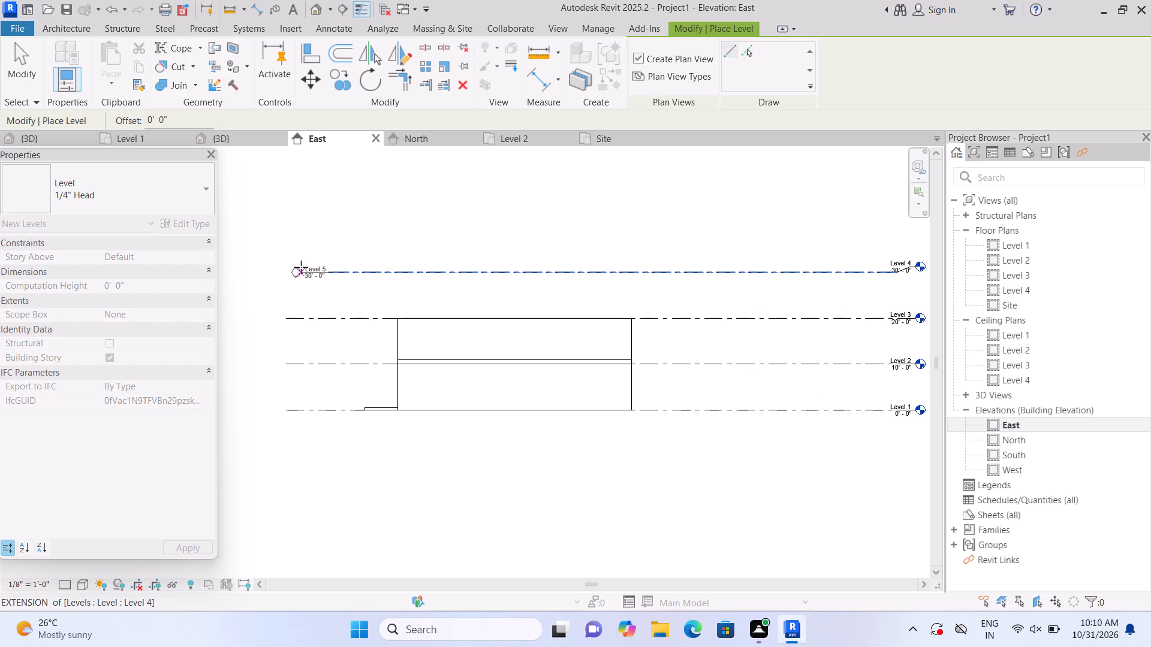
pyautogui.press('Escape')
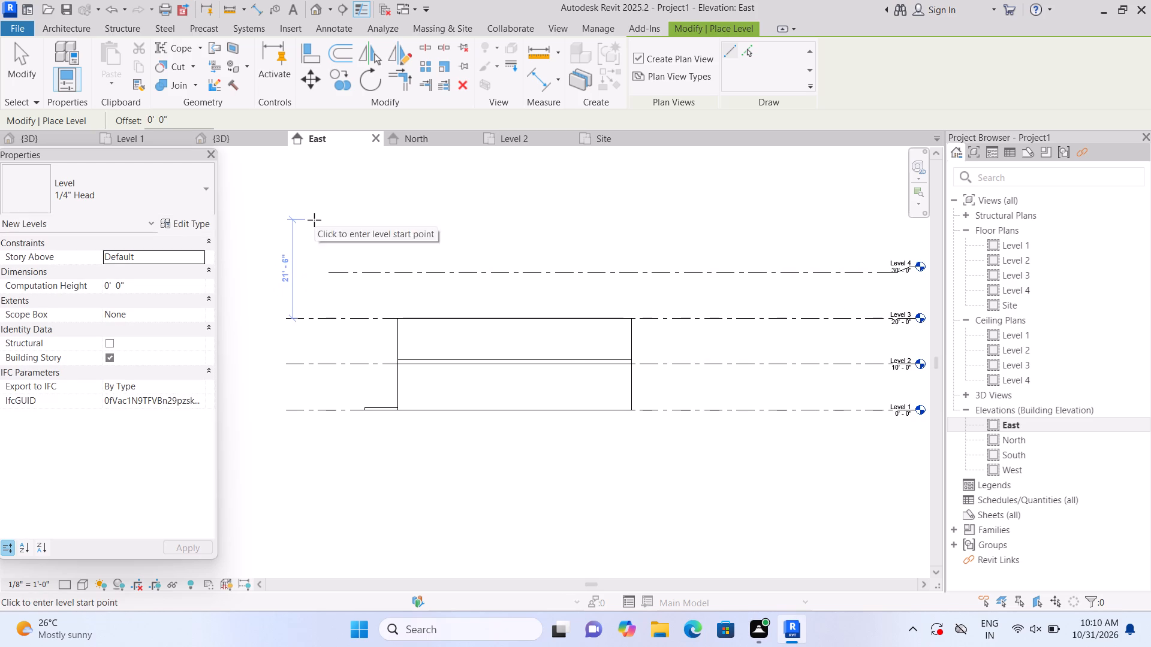
# Draw a level with a plan view at 40'-0", 10'-0" above Level 4, and extend its left end to align with Levels 1 to 3.
pyautogui.scroll(-2, 314, 222)
pyautogui.scroll(1, 314, 222)
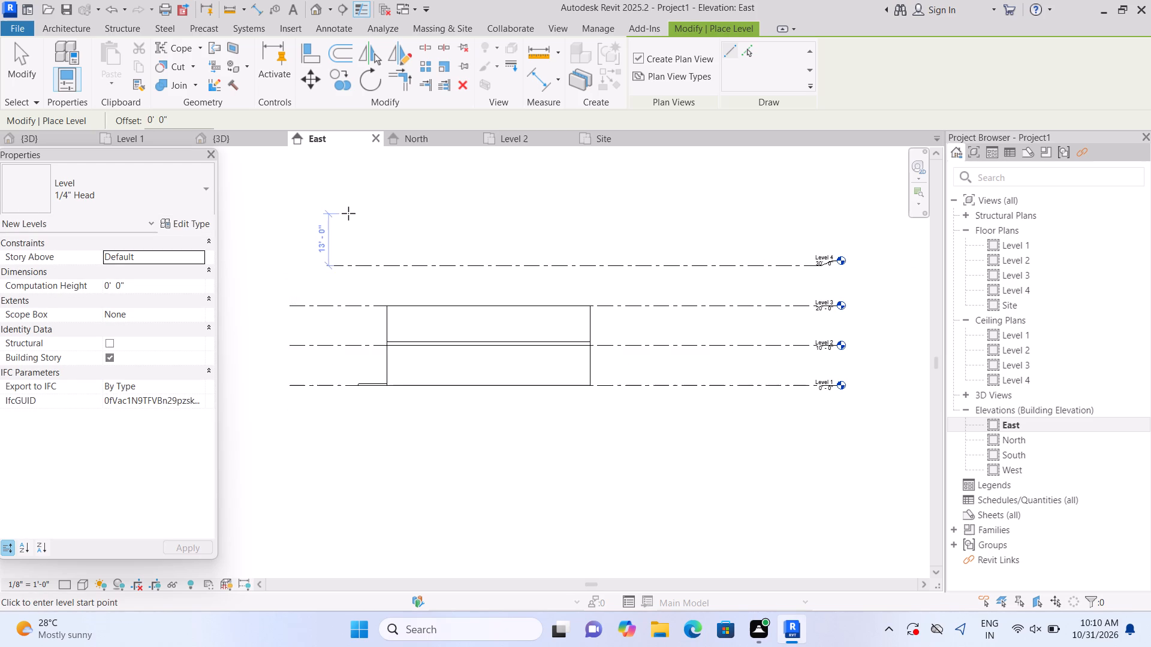
pyautogui.click(352, 225)
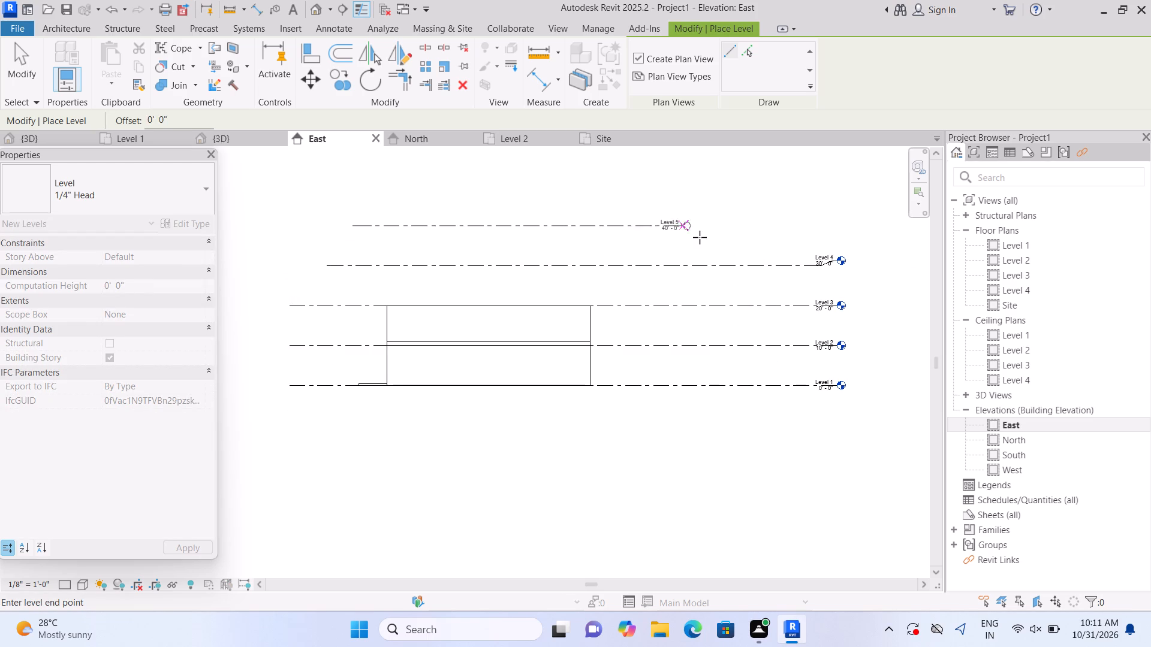
pyautogui.click(836, 234)
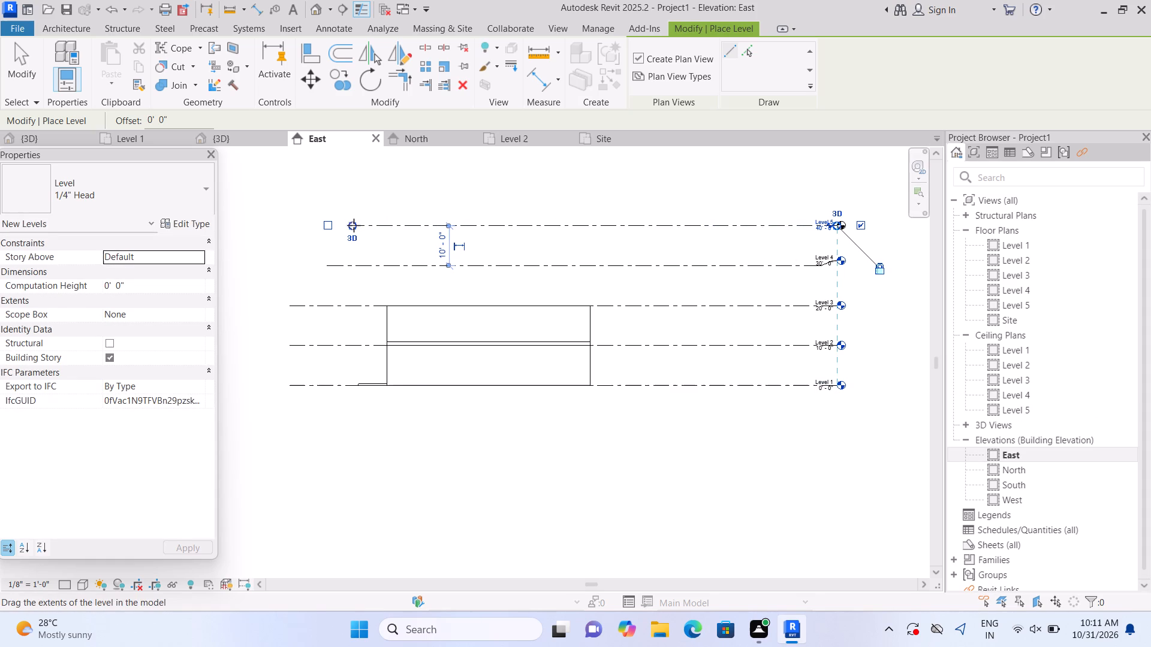
pyautogui.moveTo(354, 225); pyautogui.dragTo(296, 236)
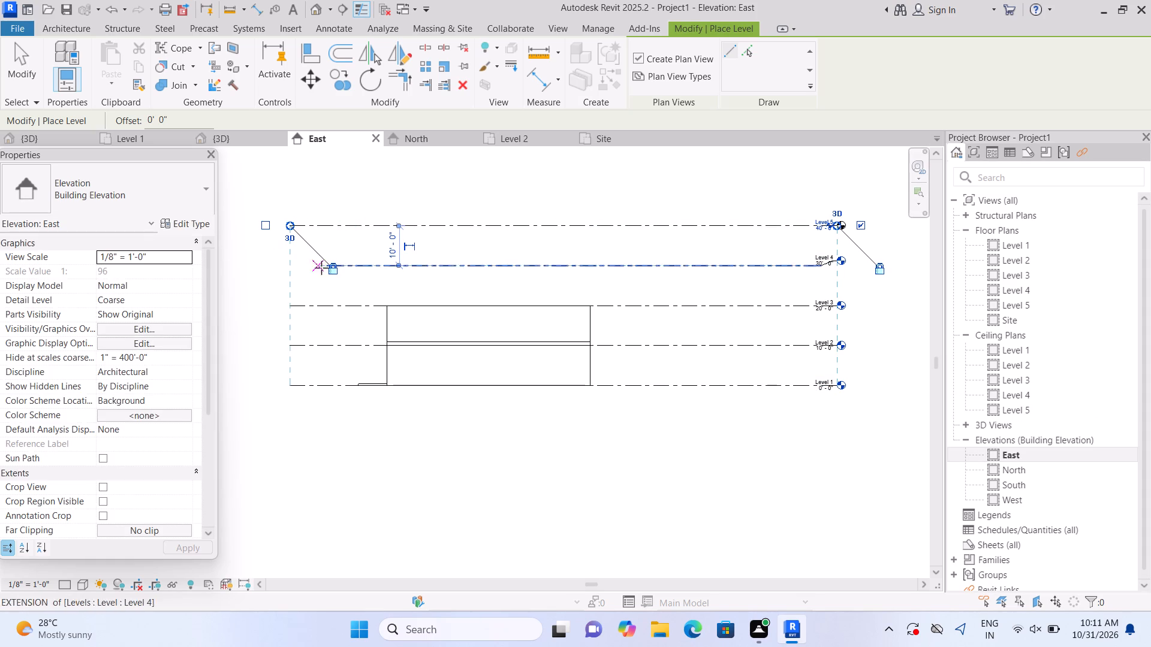
pyautogui.press('Escape')
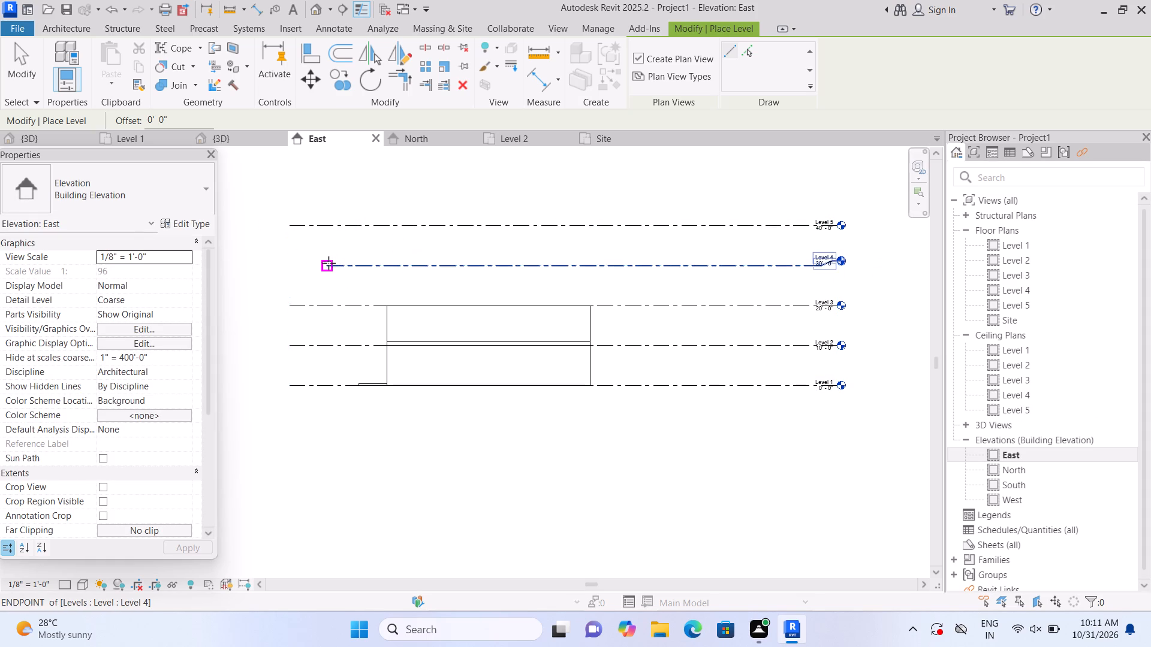
# Extend the left end of the Level 4 line to align with the other level lines.
pyautogui.moveTo(329, 263); pyautogui.dragTo(285, 271)
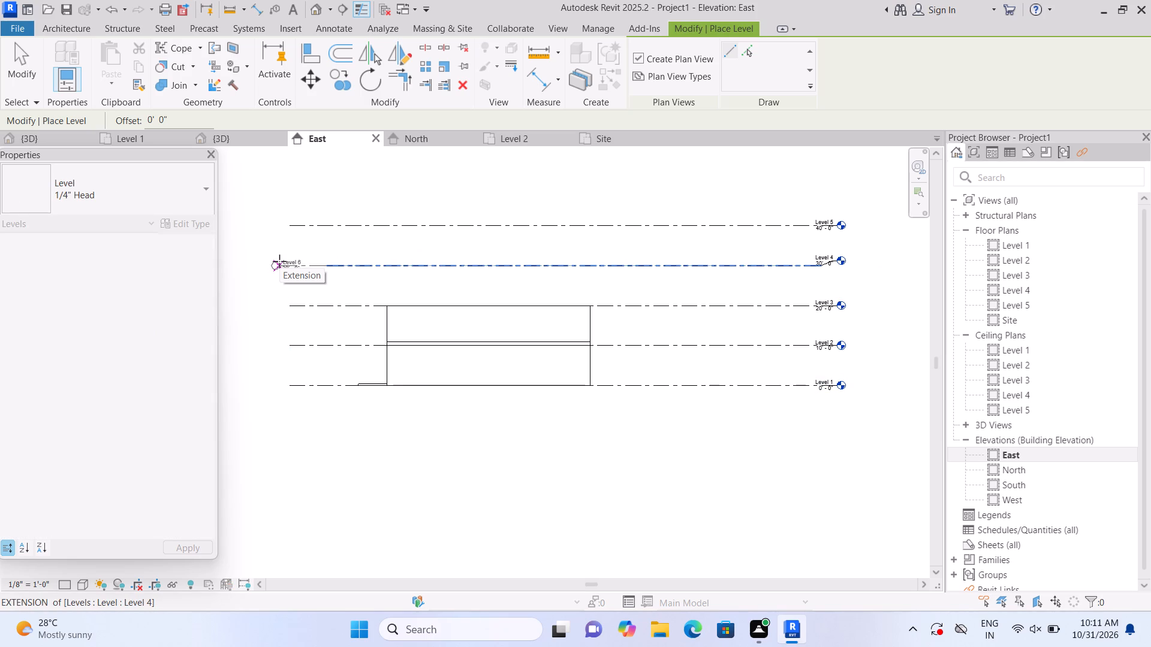
pyautogui.press('Escape')
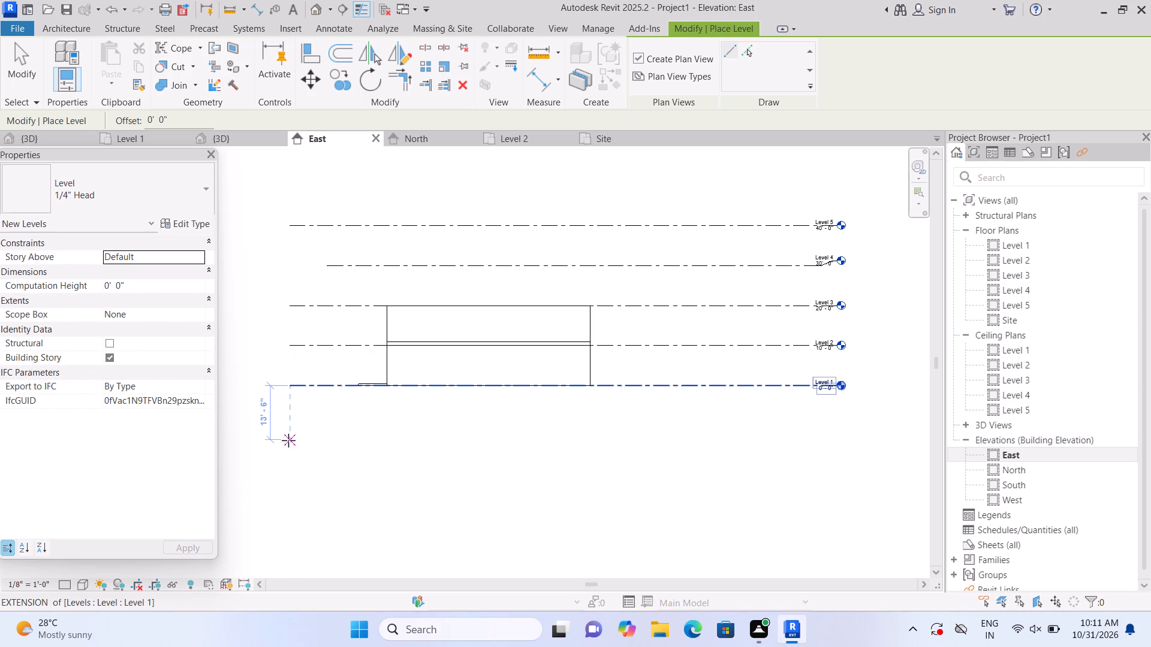
pyautogui.press('Escape')
pyautogui.click(323, 261)
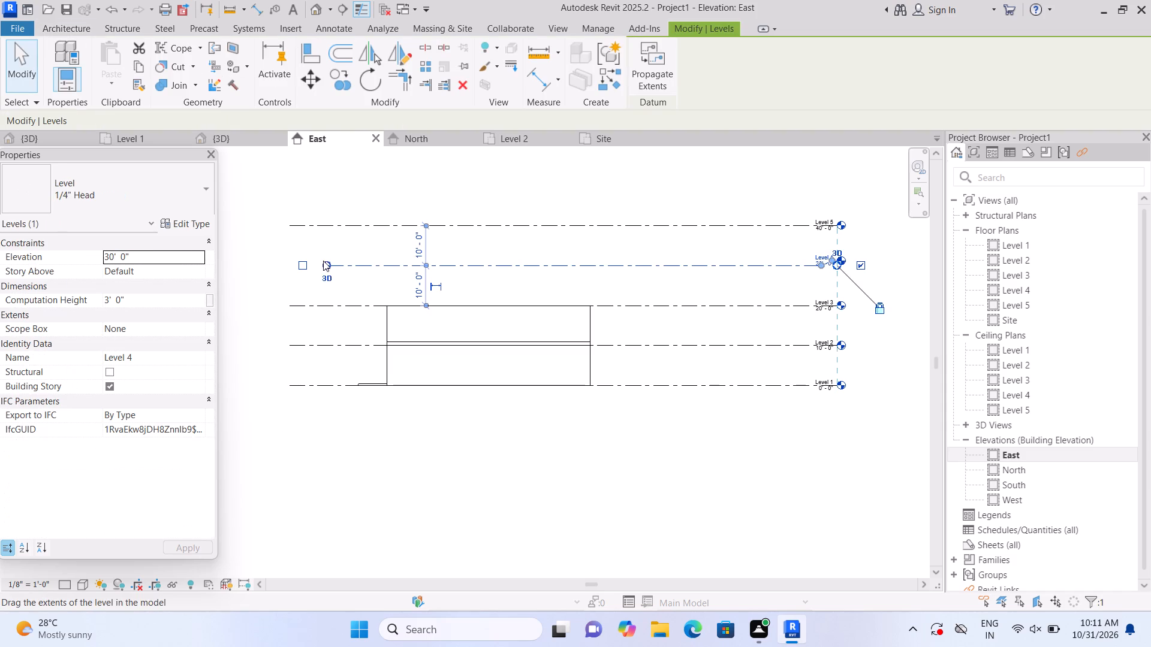
pyautogui.moveTo(325, 264); pyautogui.dragTo(288, 276)
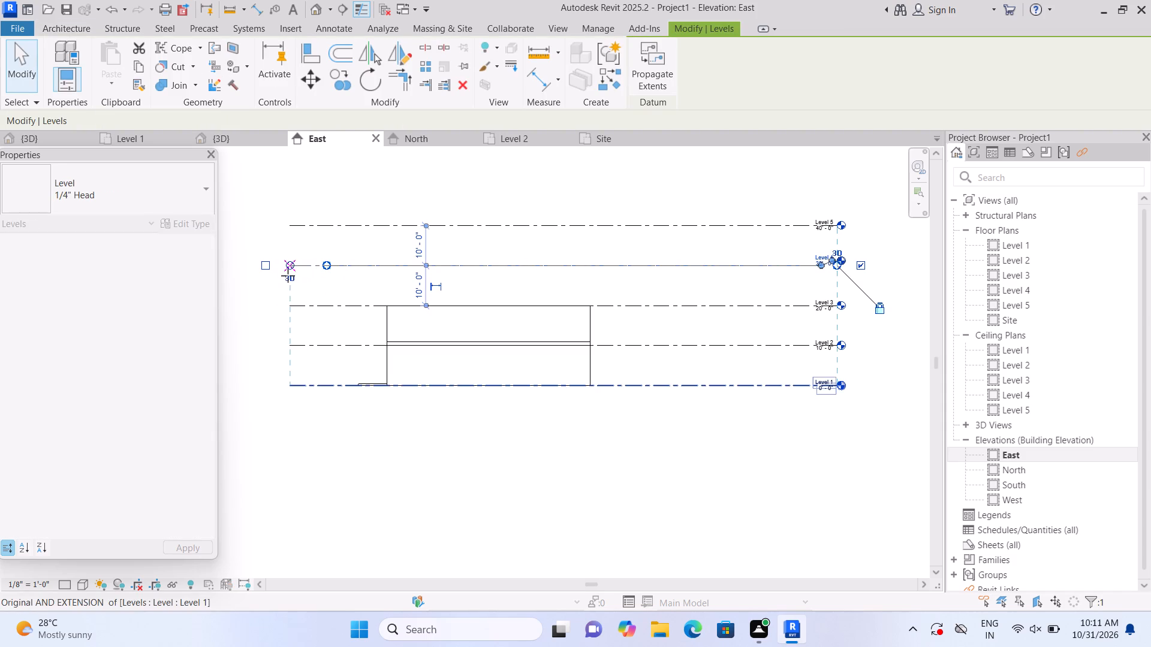
pyautogui.press('Escape')
# Open the Level 3 floor plan and set its underlay base level to Level 2.
pyautogui.scroll(-2, 295, 404)
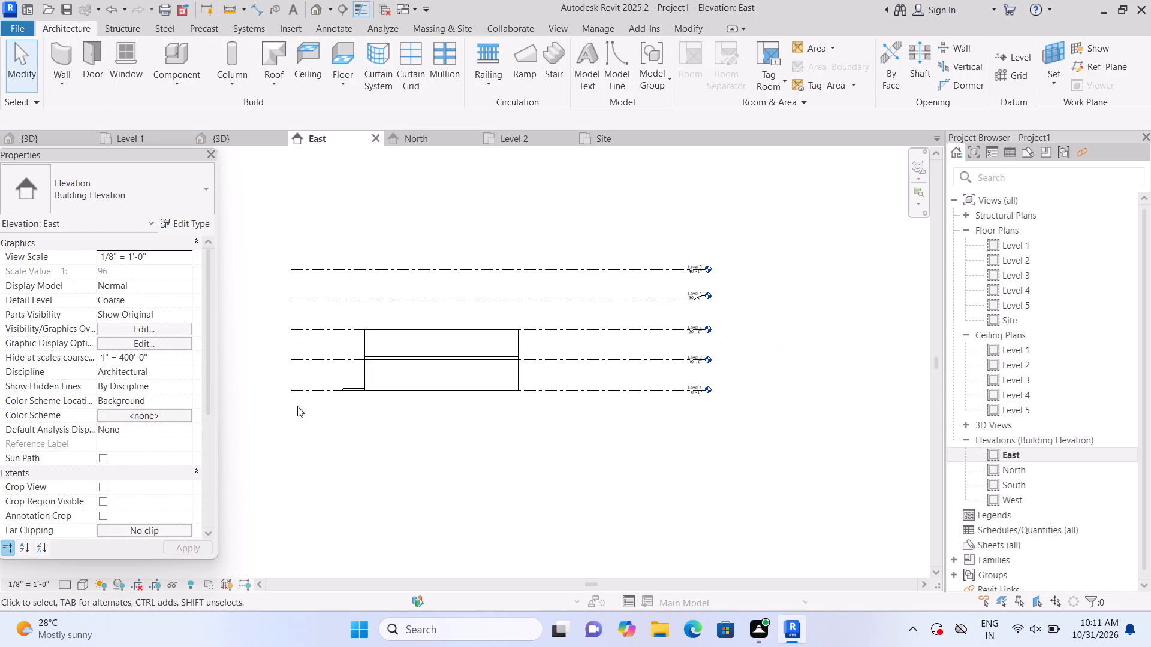
pyautogui.scroll(2, 301, 410)
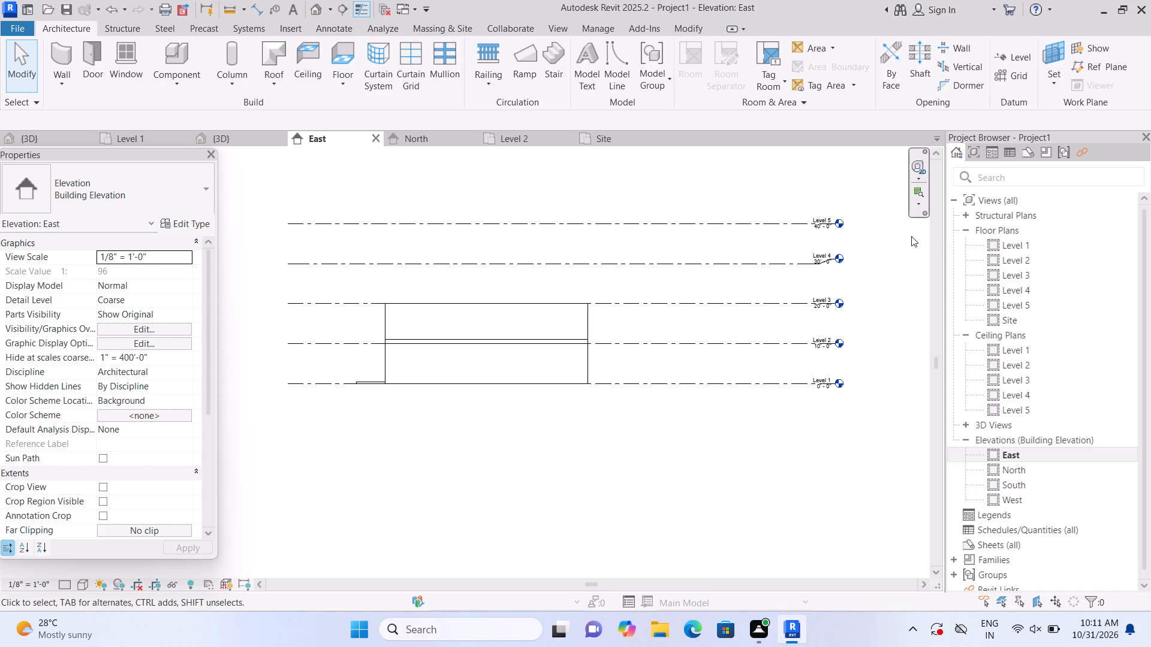
pyautogui.click(992, 255)
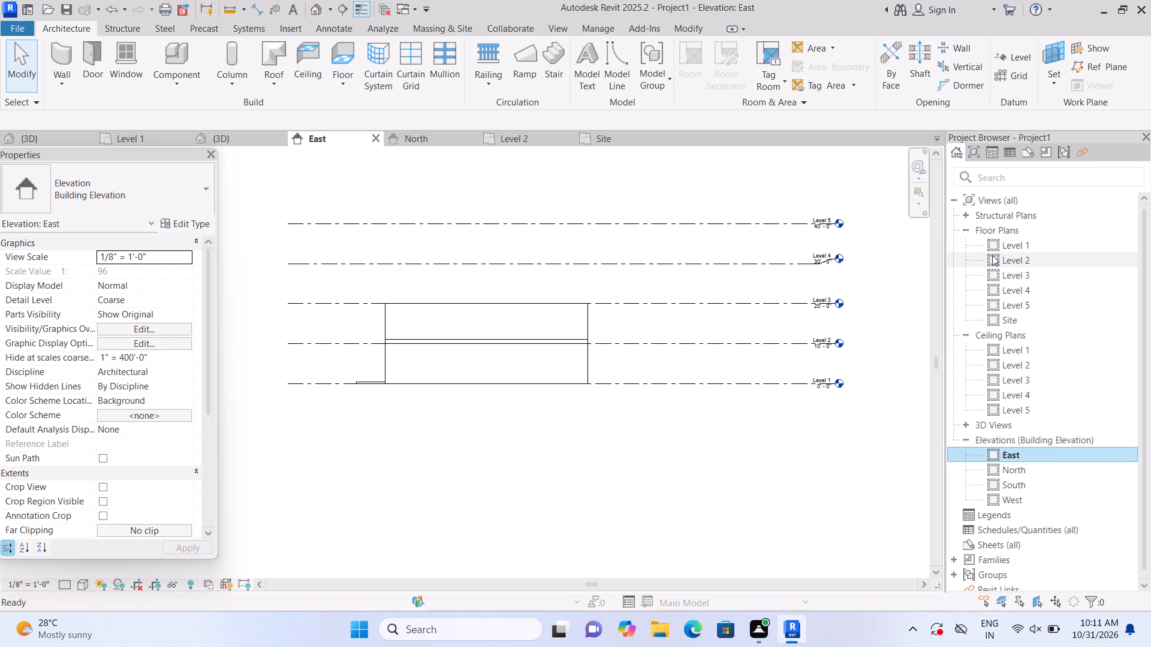
pyautogui.click(993, 256)
pyautogui.doubleClick(996, 268)
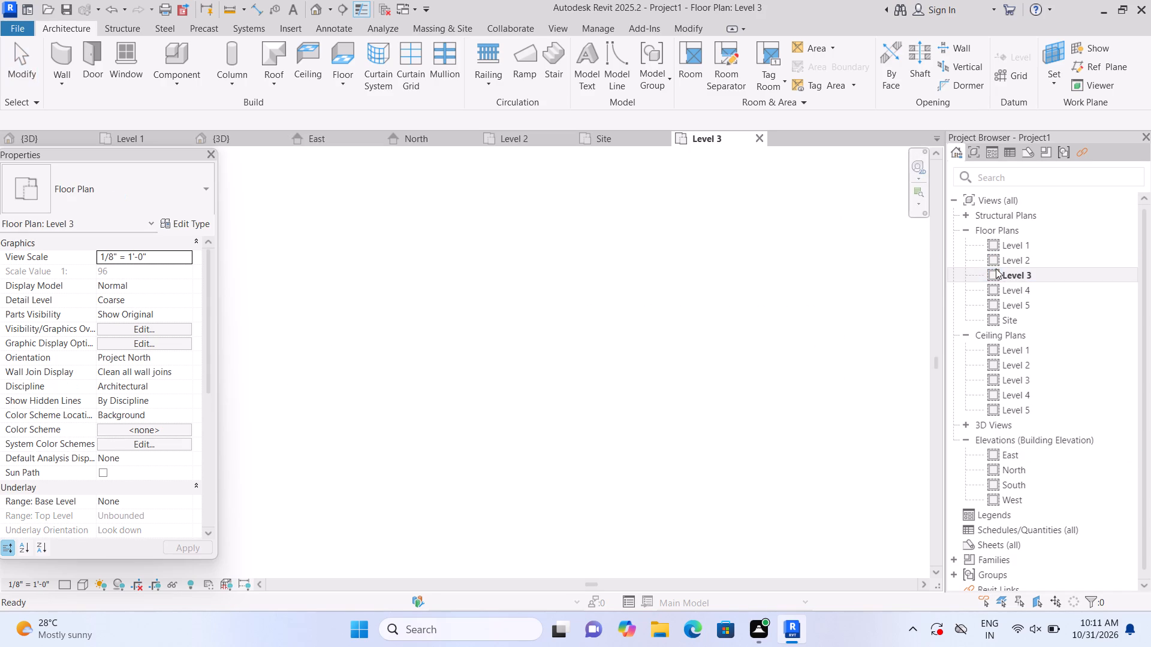
pyautogui.click(194, 485)
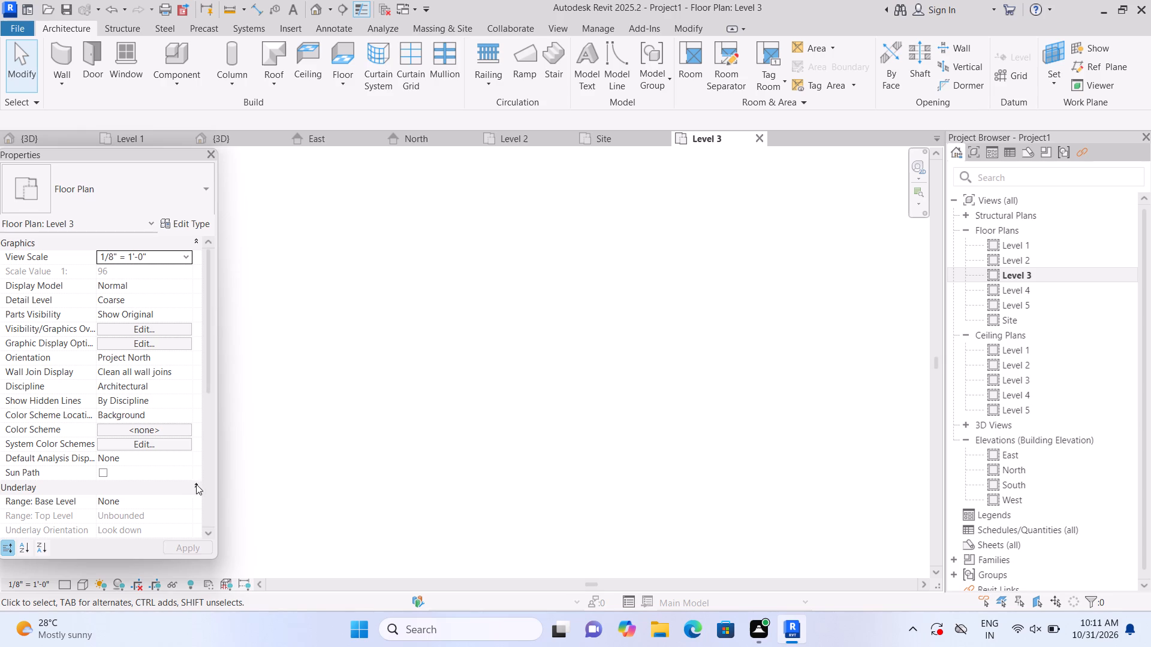
pyautogui.click(194, 482)
pyautogui.click(194, 482)
pyautogui.click(173, 494)
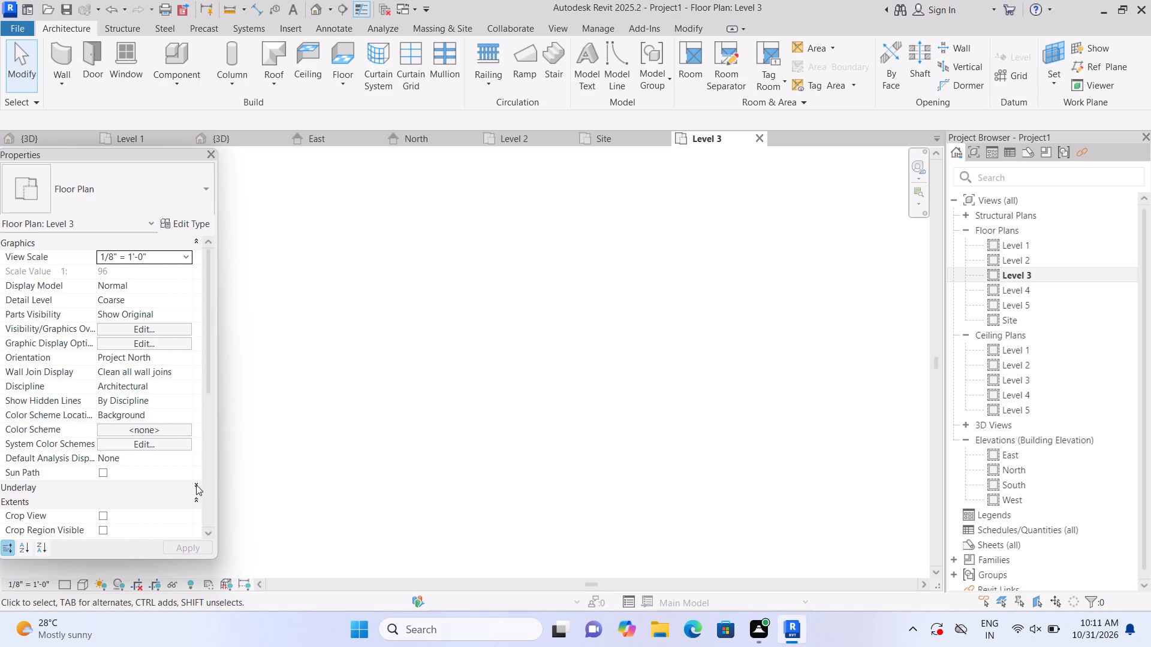
pyautogui.click(196, 483)
pyautogui.click(170, 502)
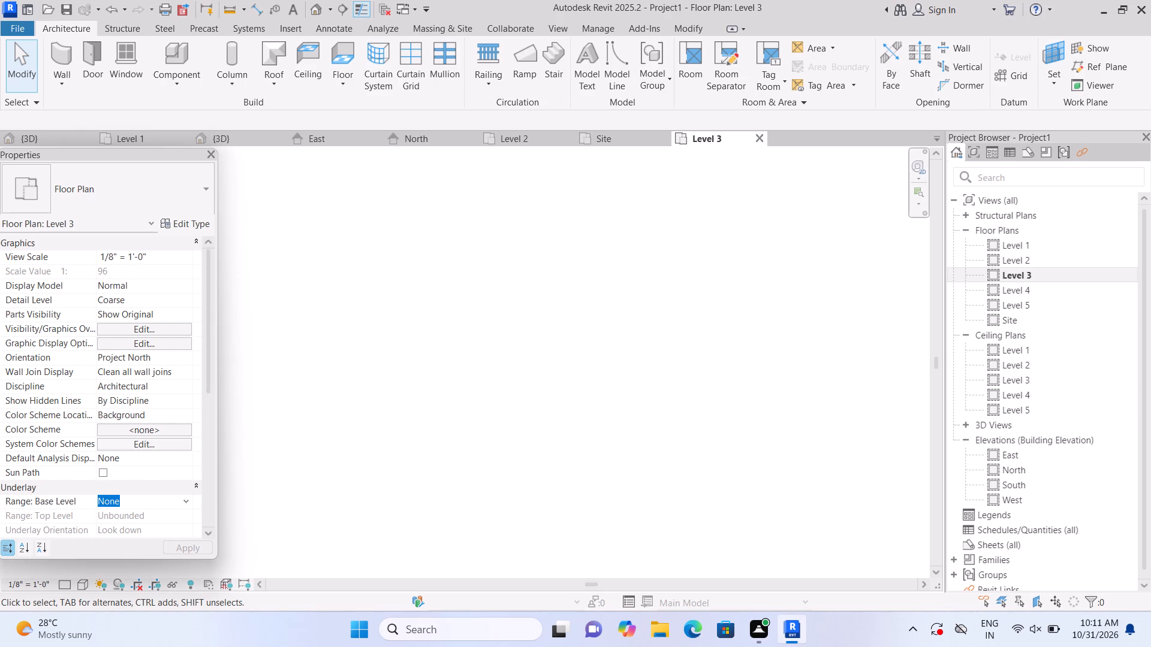
pyautogui.click(188, 498)
pyautogui.click(120, 539)
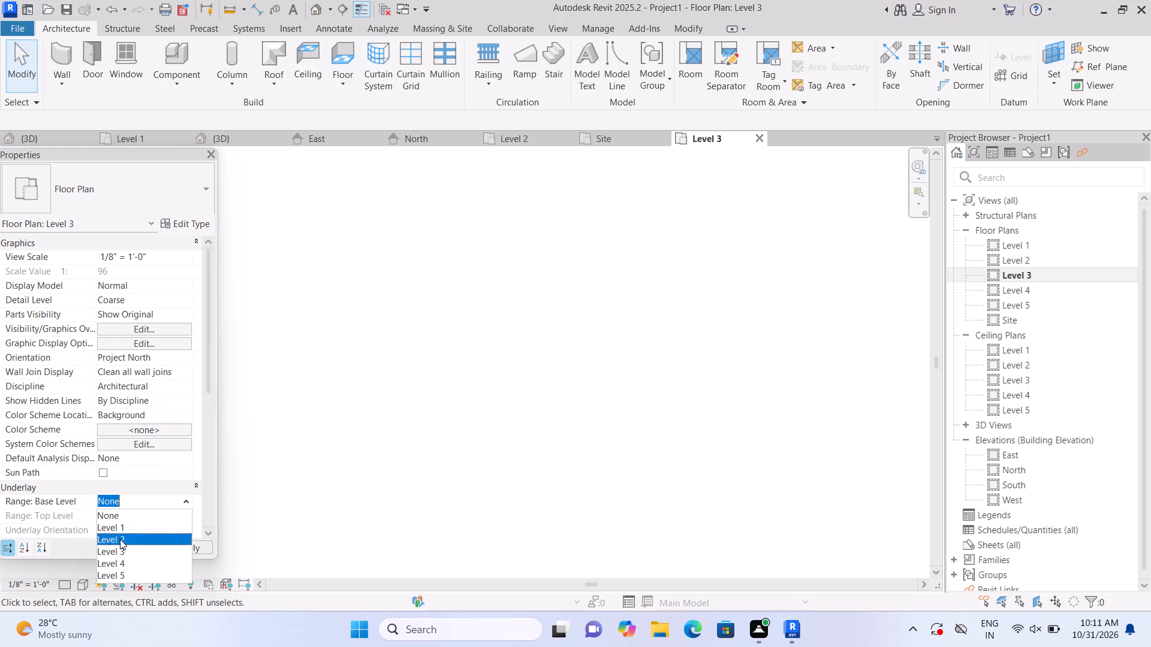
pyautogui.click(192, 546)
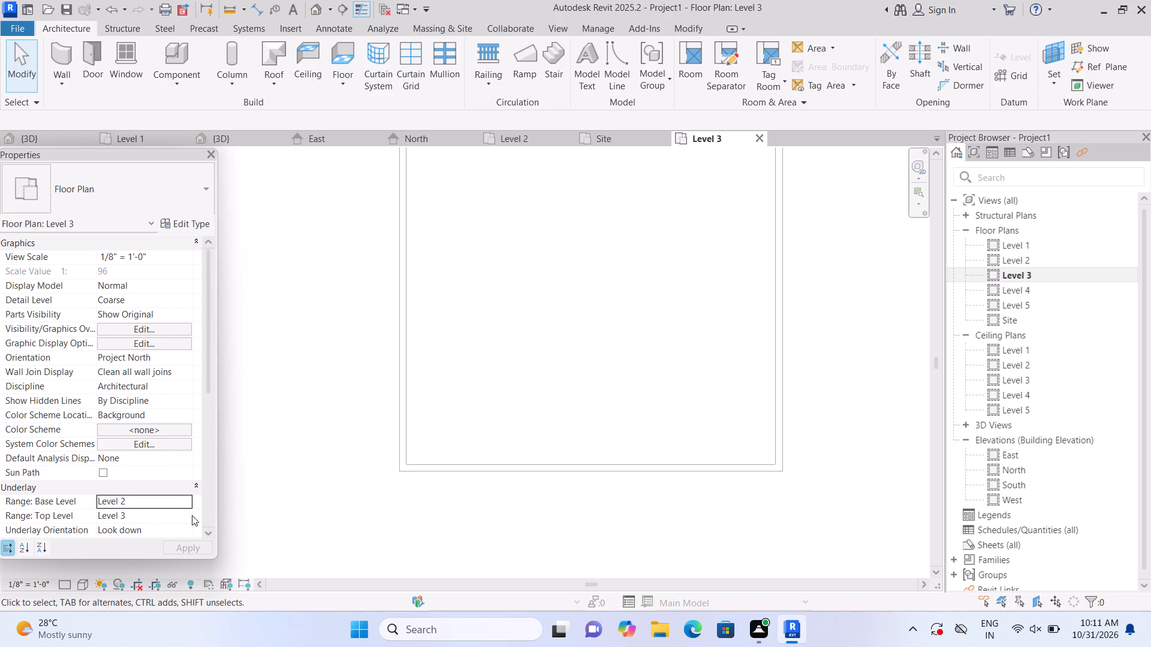
# Create a Generic - 12" roof by footprint on Level 3, with a rectangular slope-defining boundary along the outer wall faces.
pyautogui.scroll(-4, 298, 391)
pyautogui.moveTo(304, 395); pyautogui.dragTo(347, 467, button='middle')
pyautogui.scroll(1, 339, 445)
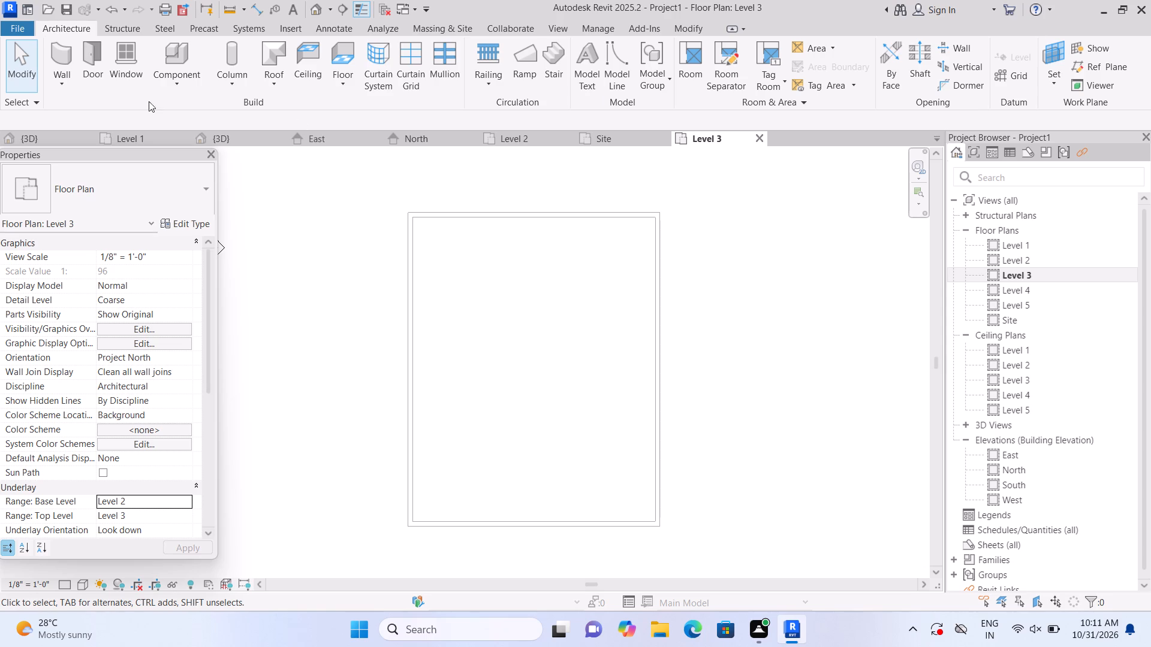
pyautogui.click(283, 83)
pyautogui.click(288, 109)
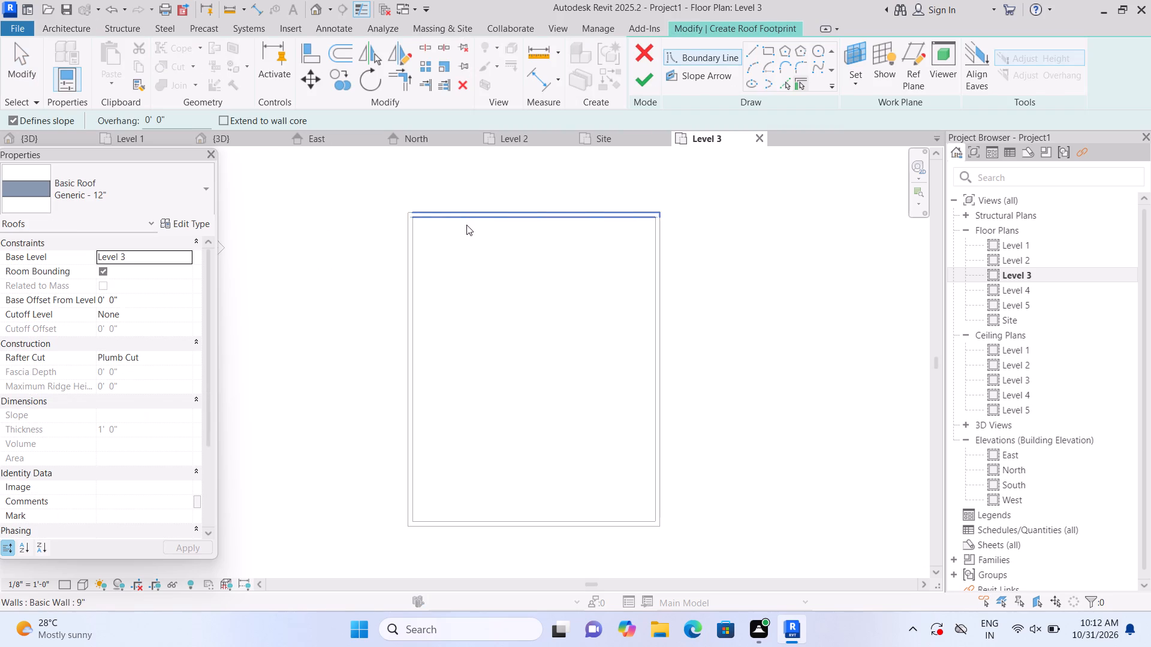
pyautogui.click(768, 50)
pyautogui.scroll(1, 439, 225)
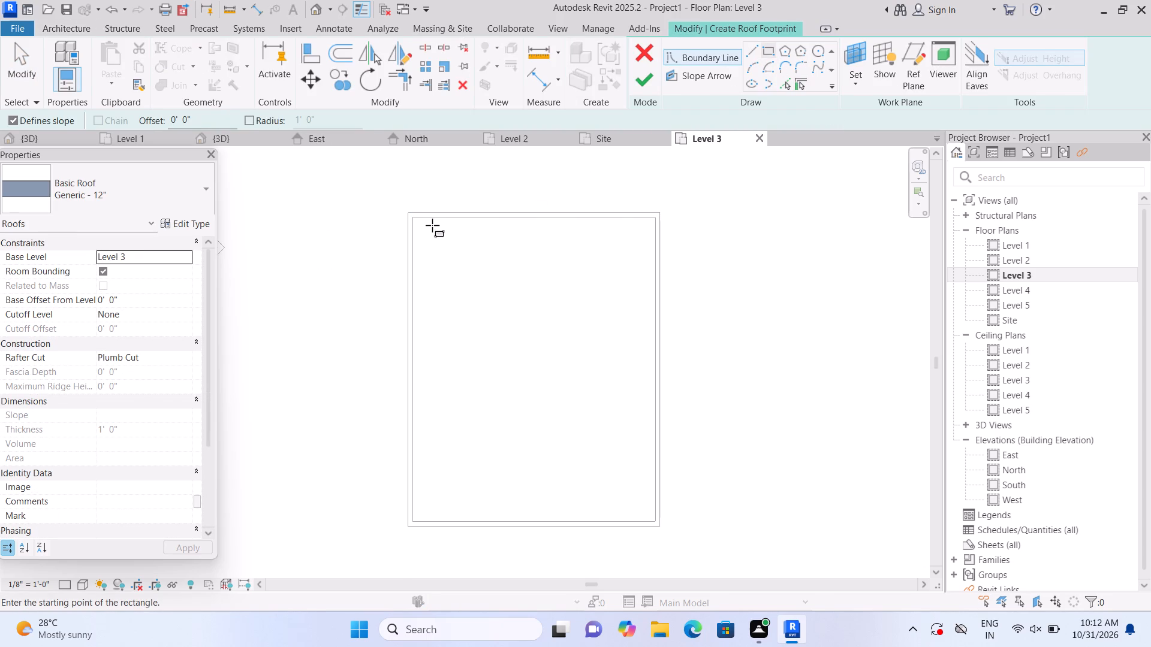
pyautogui.scroll(2, 432, 225)
pyautogui.click(393, 203)
pyautogui.moveTo(640, 391); pyautogui.dragTo(626, 337, button='middle')
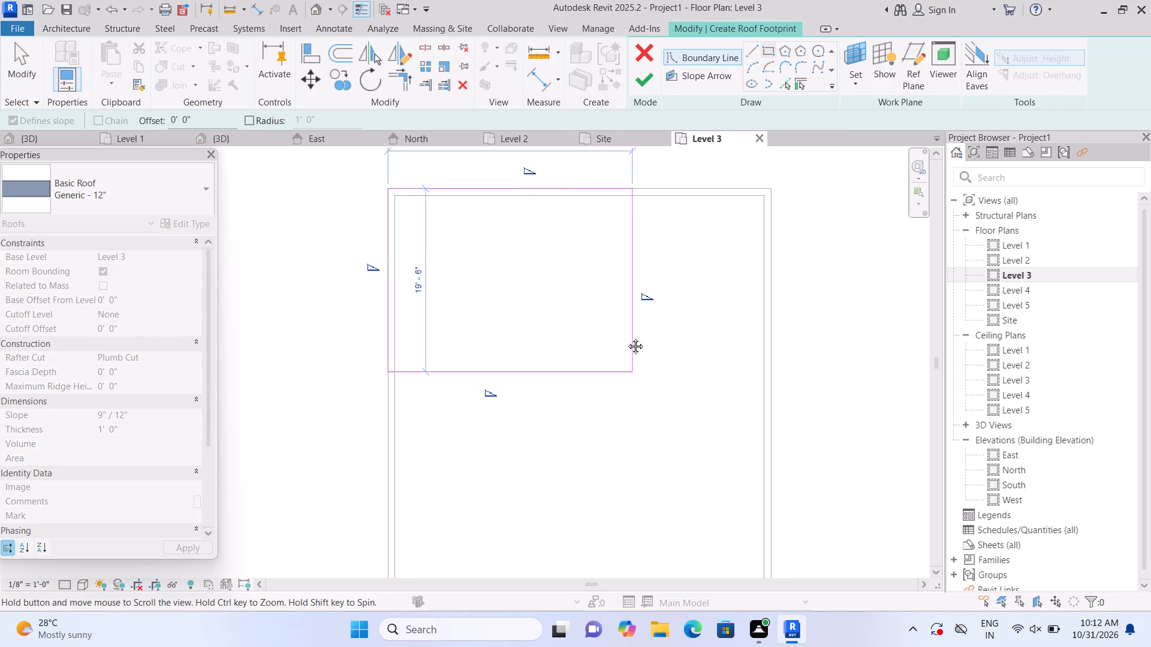
pyautogui.moveTo(626, 337); pyautogui.dragTo(613, 218, button='middle')
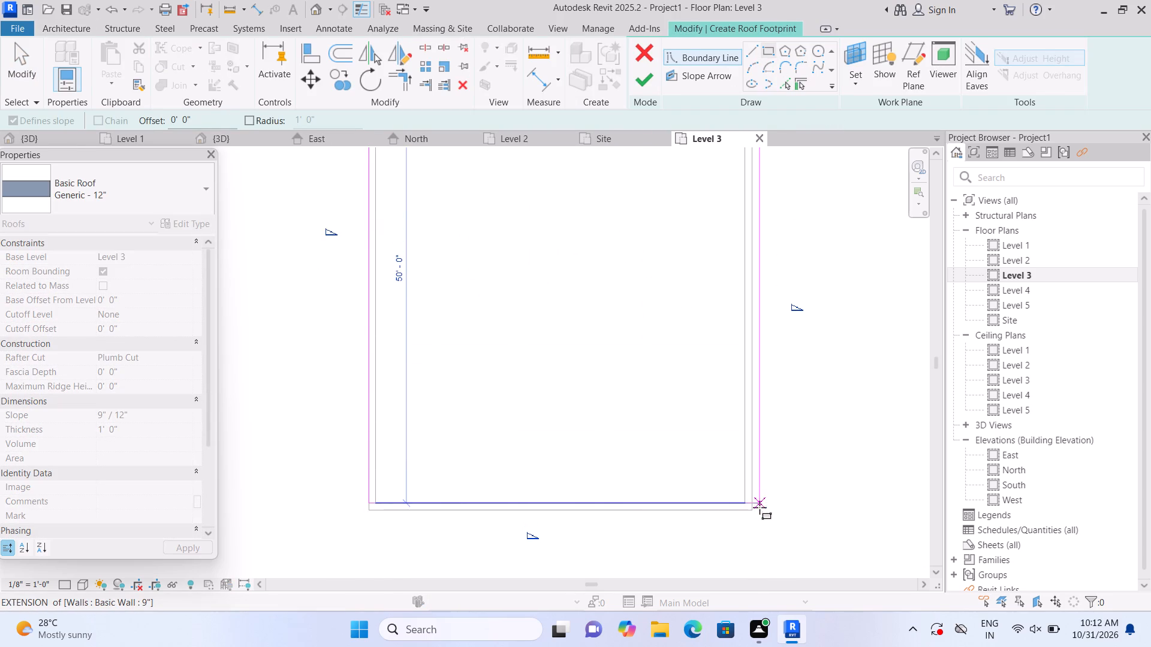
pyautogui.click(751, 509)
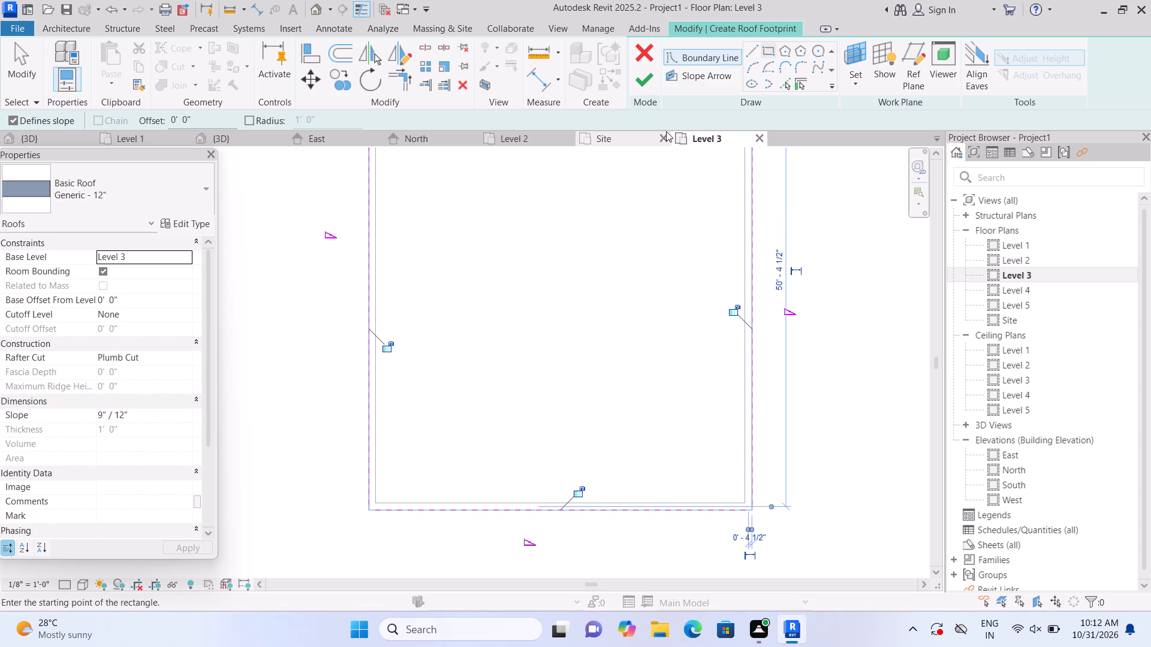
pyautogui.click(646, 94)
pyautogui.click(643, 80)
# Open the 3D view and set the roof's slope to 0" / 12".
pyautogui.scroll(-3, 619, 352)
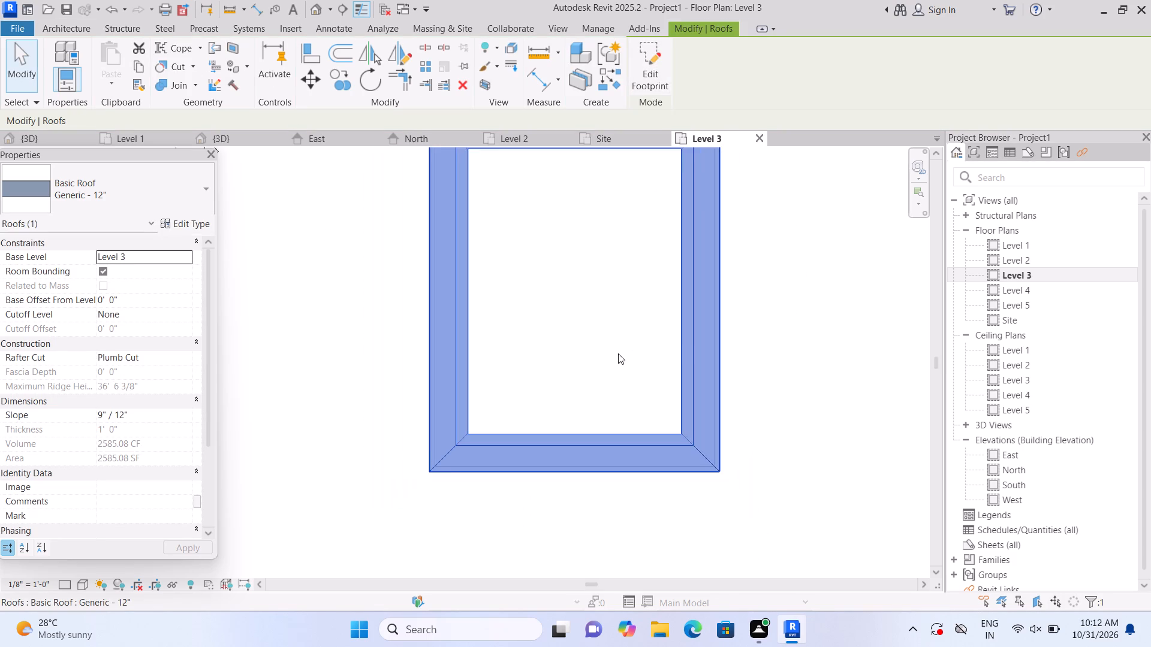
pyautogui.moveTo(611, 341); pyautogui.dragTo(599, 396, button='middle')
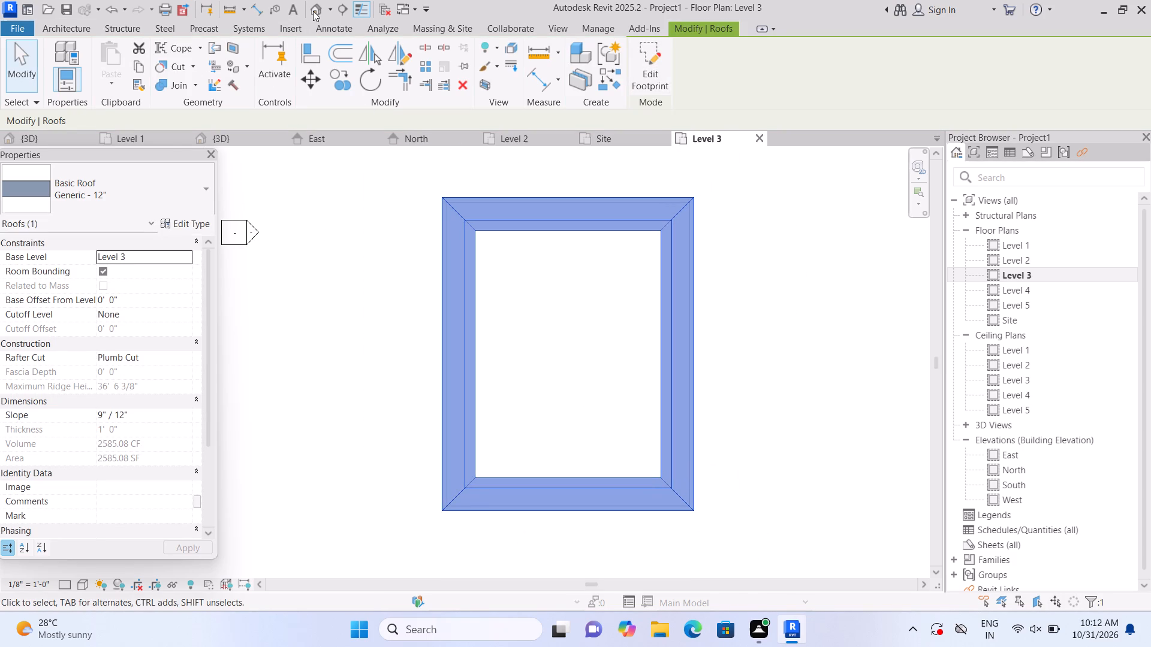
pyautogui.click(313, 11)
pyautogui.scroll(-2, 342, 427)
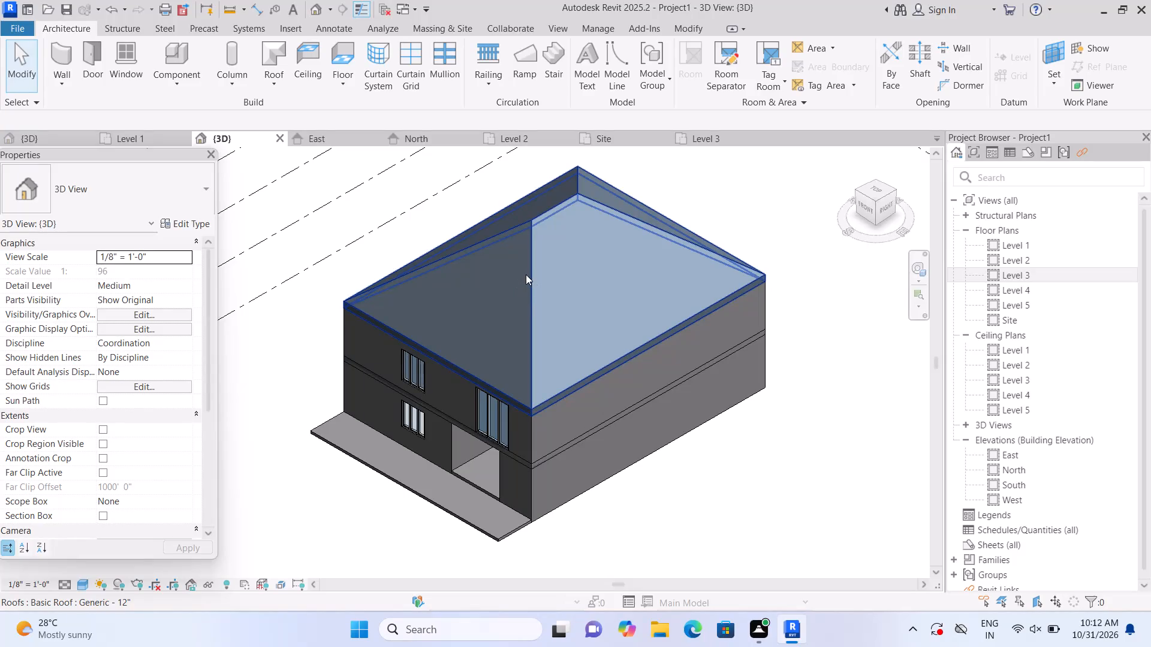
pyautogui.click(523, 294)
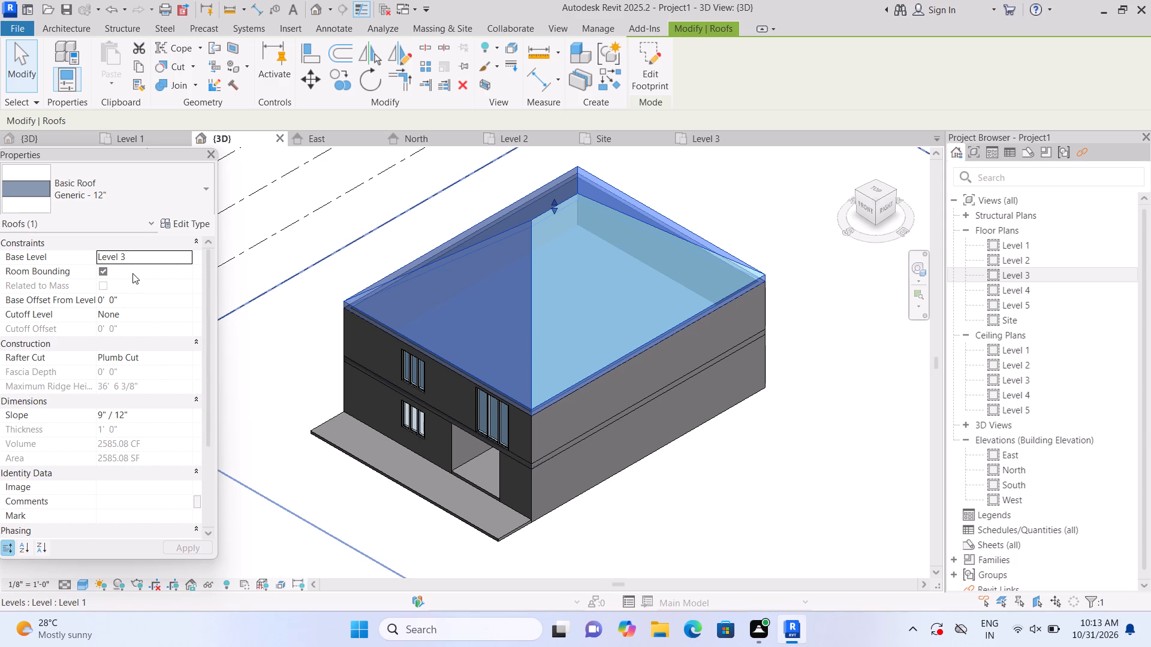
pyautogui.click(152, 416)
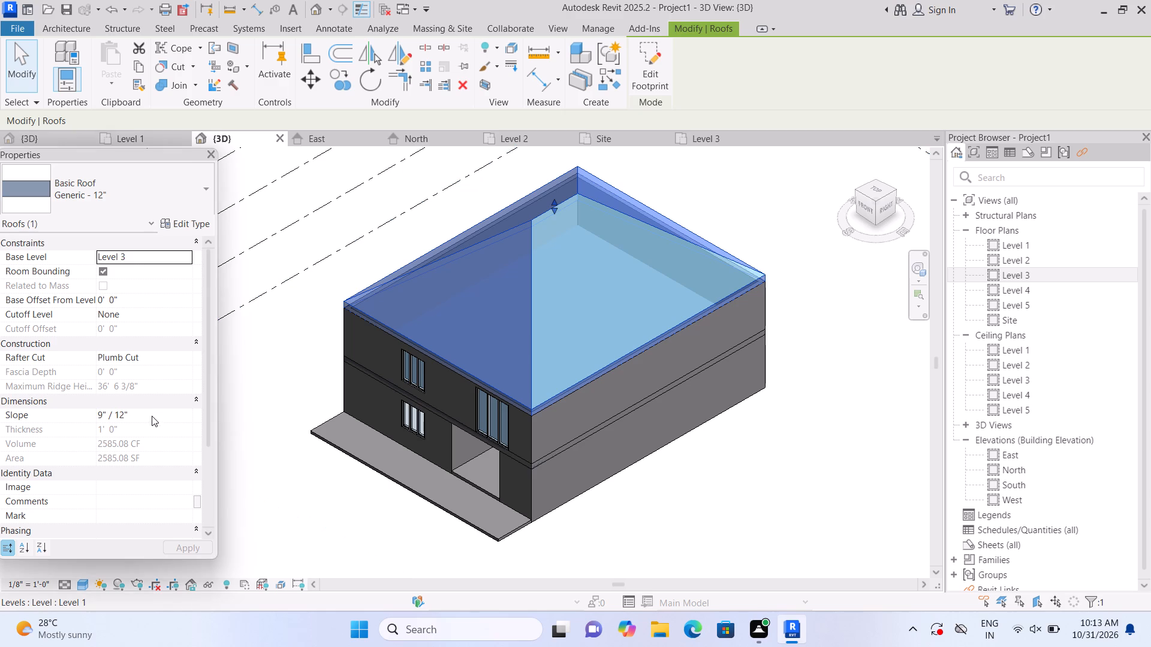
pyautogui.press('BackSpace')
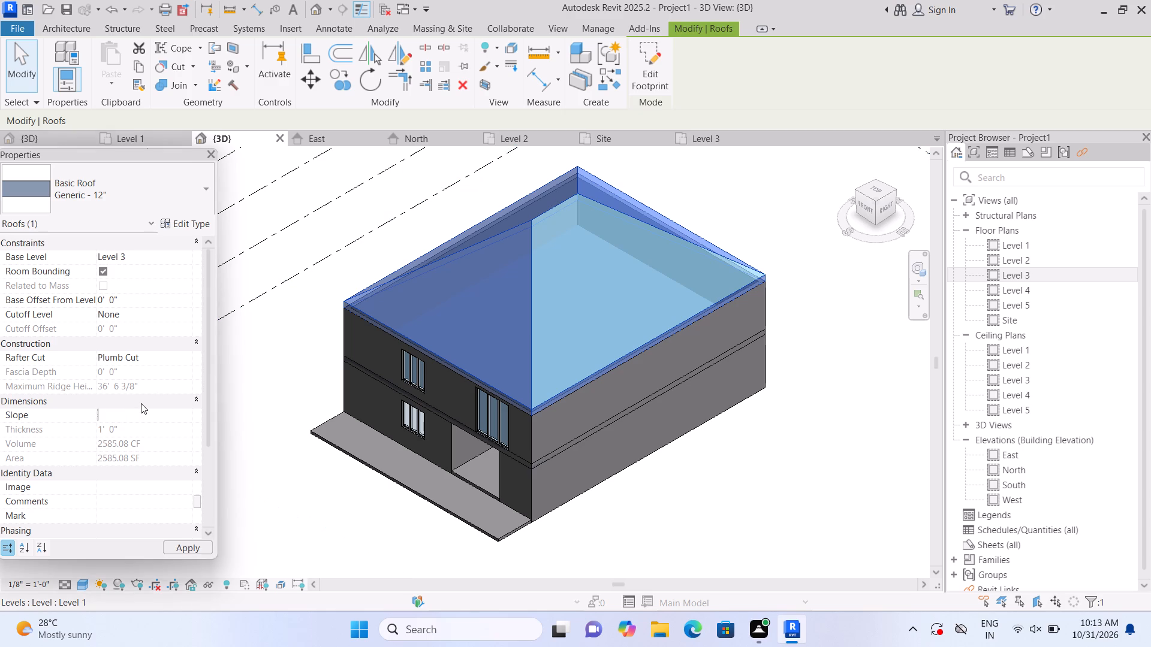
pyautogui.press('0')
pyautogui.press('Return')
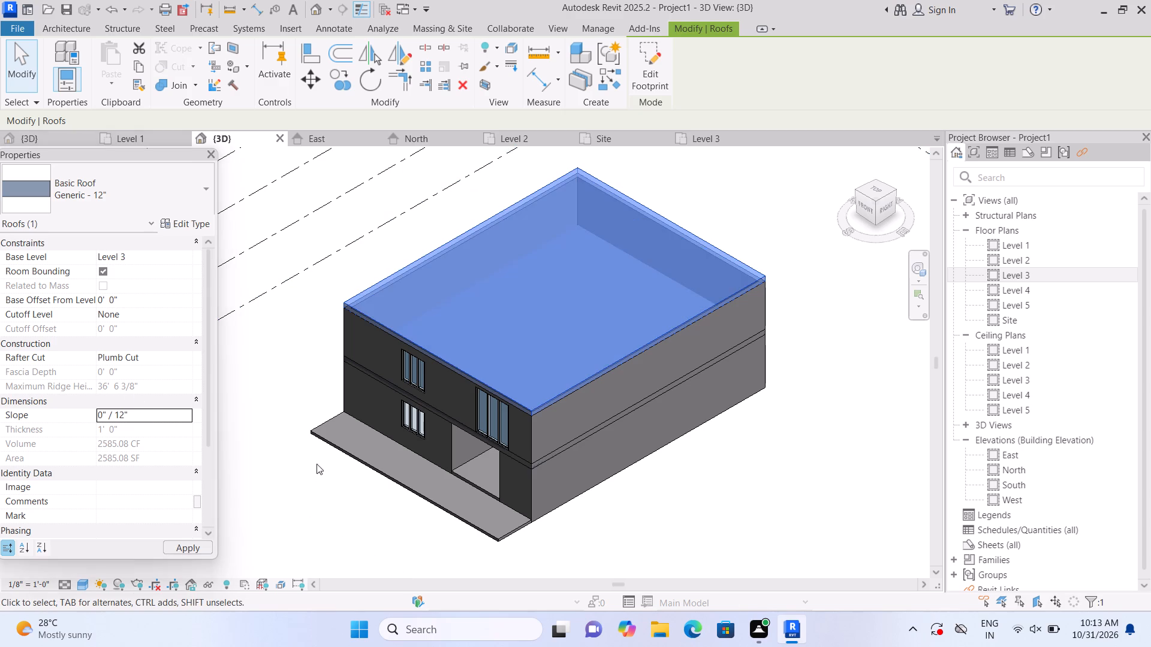
pyautogui.moveTo(292, 502); pyautogui.dragTo(298, 507)
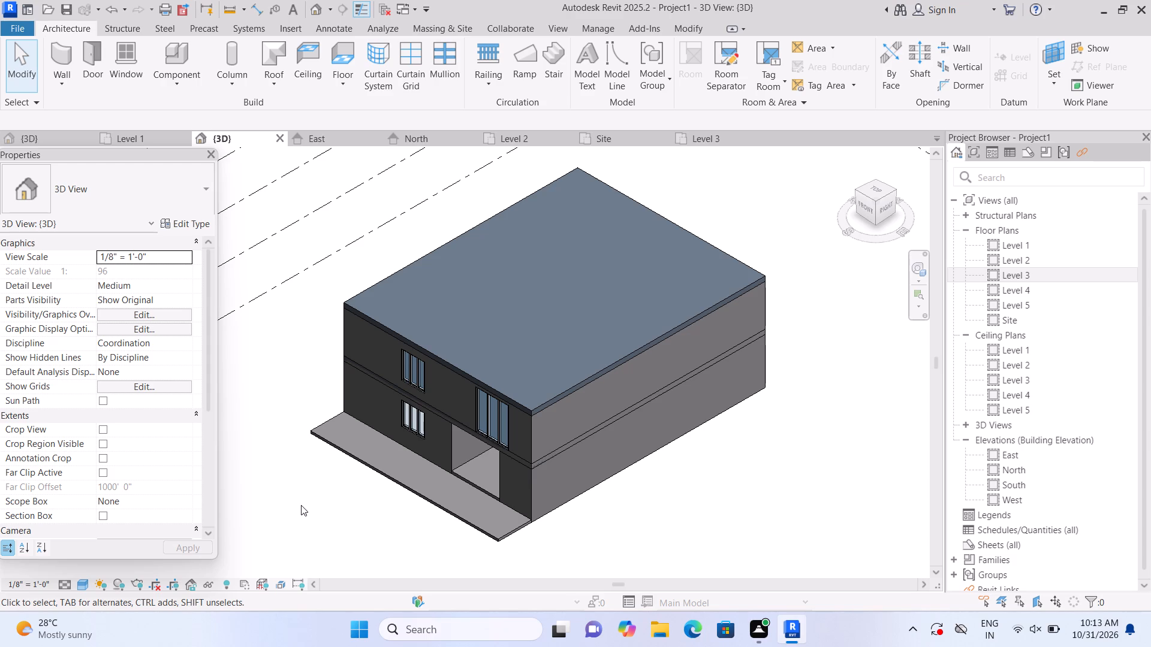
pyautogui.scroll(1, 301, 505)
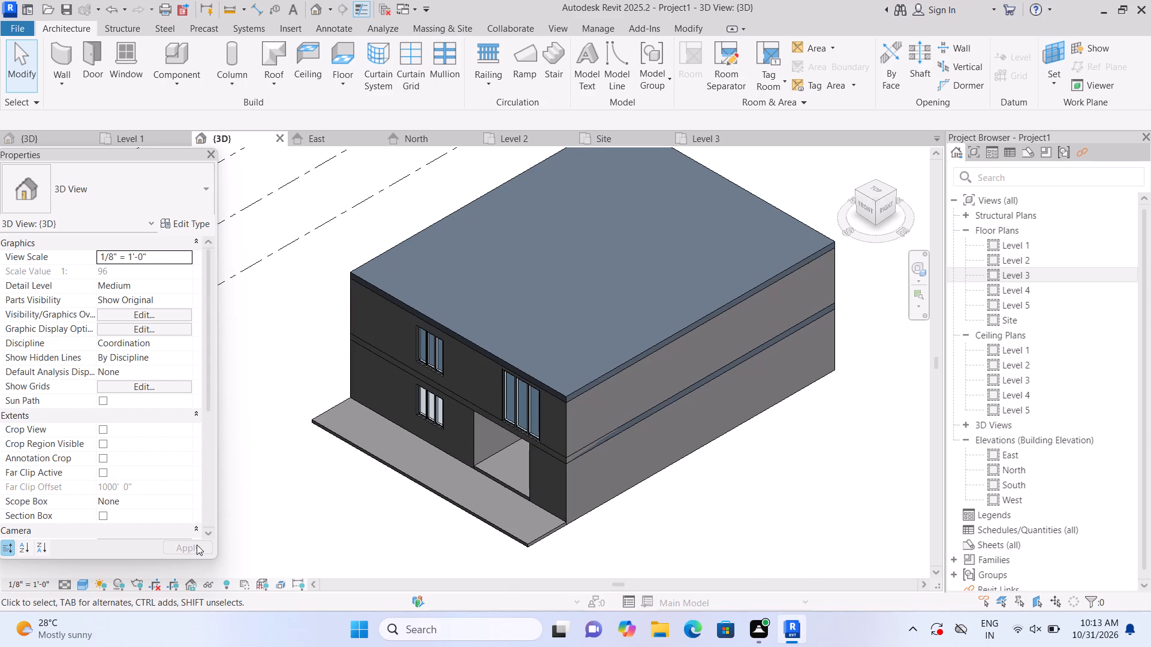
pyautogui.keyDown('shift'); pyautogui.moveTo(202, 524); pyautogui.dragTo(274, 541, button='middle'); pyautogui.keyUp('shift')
# Create an in-place component in the Generic Models category and start a solid extrusion in it.
pyautogui.keyDown('shift'); pyautogui.moveTo(275, 506); pyautogui.dragTo(477, 524, button='middle'); pyautogui.keyUp('shift')
pyautogui.moveTo(484, 529); pyautogui.dragTo(475, 512, button='middle')
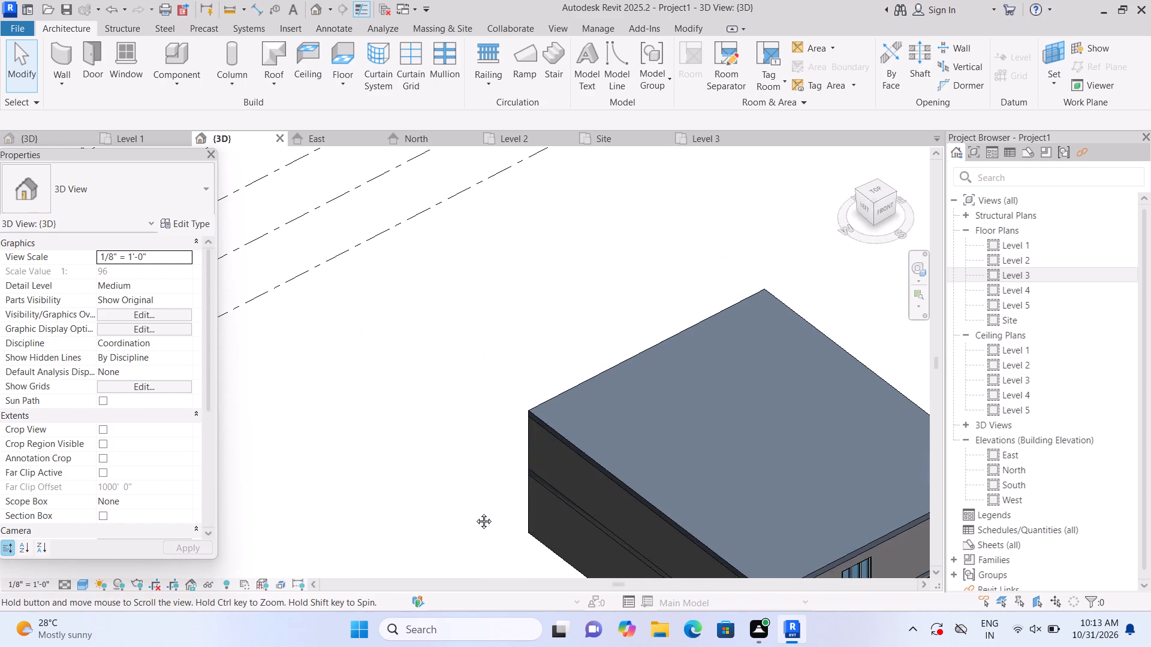
pyautogui.moveTo(475, 512); pyautogui.dragTo(77, 391, button='middle')
pyautogui.scroll(3, 335, 502)
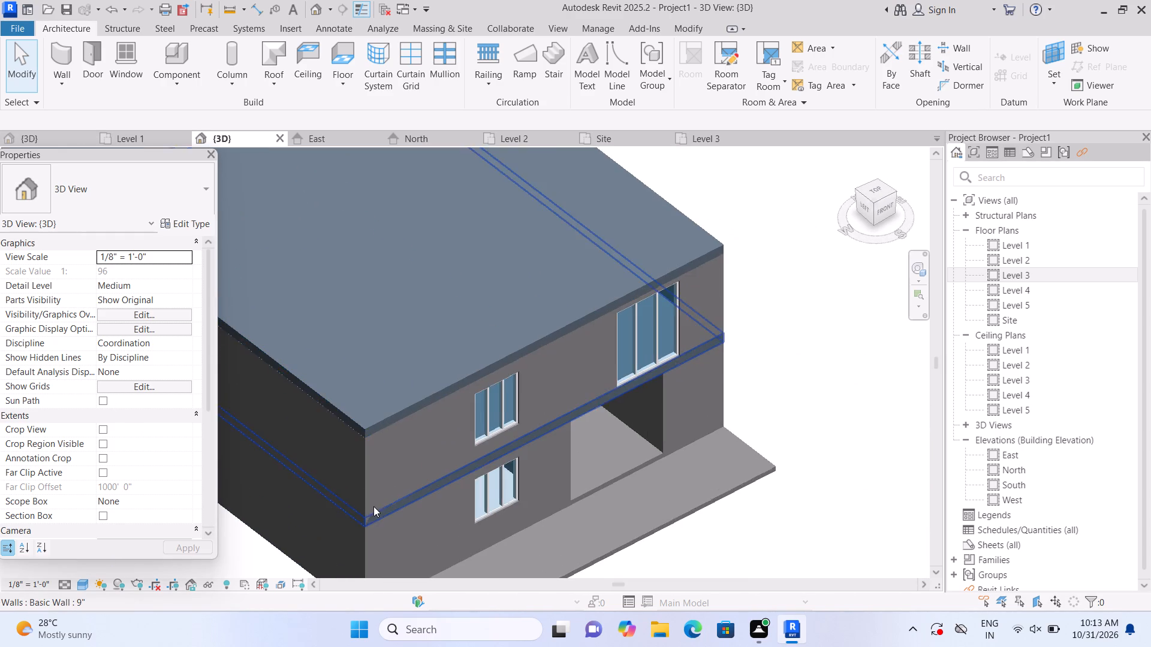
pyautogui.scroll(1, 373, 506)
pyautogui.scroll(2, 517, 499)
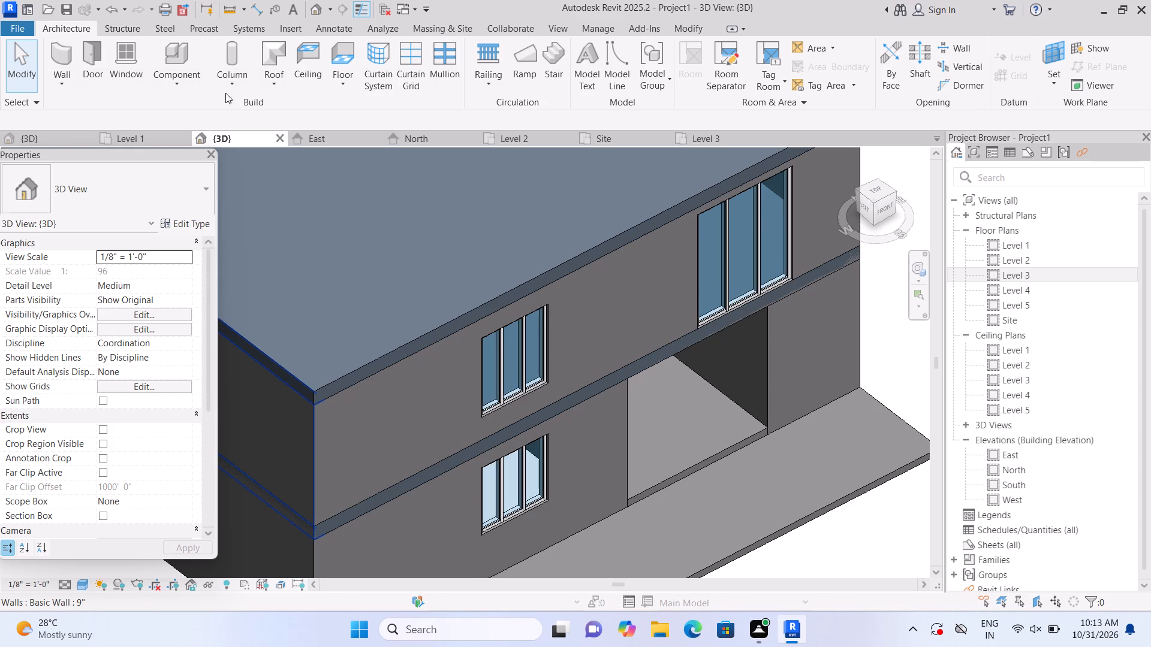
pyautogui.click(177, 86)
pyautogui.click(197, 133)
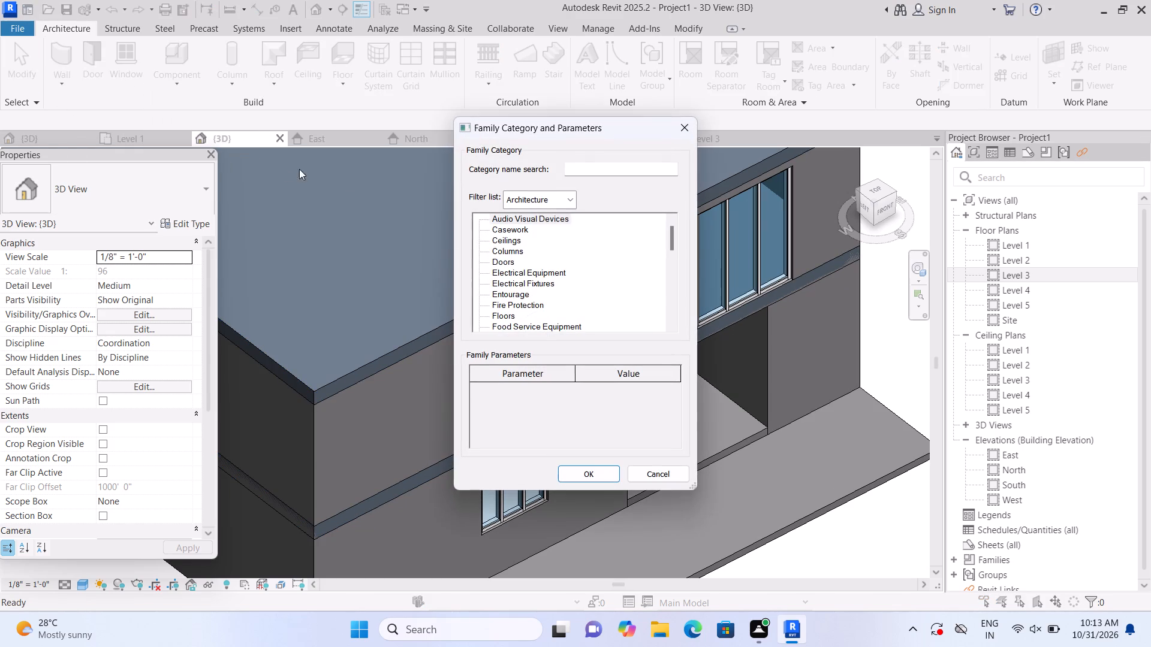
pyautogui.scroll(-8, 500, 258)
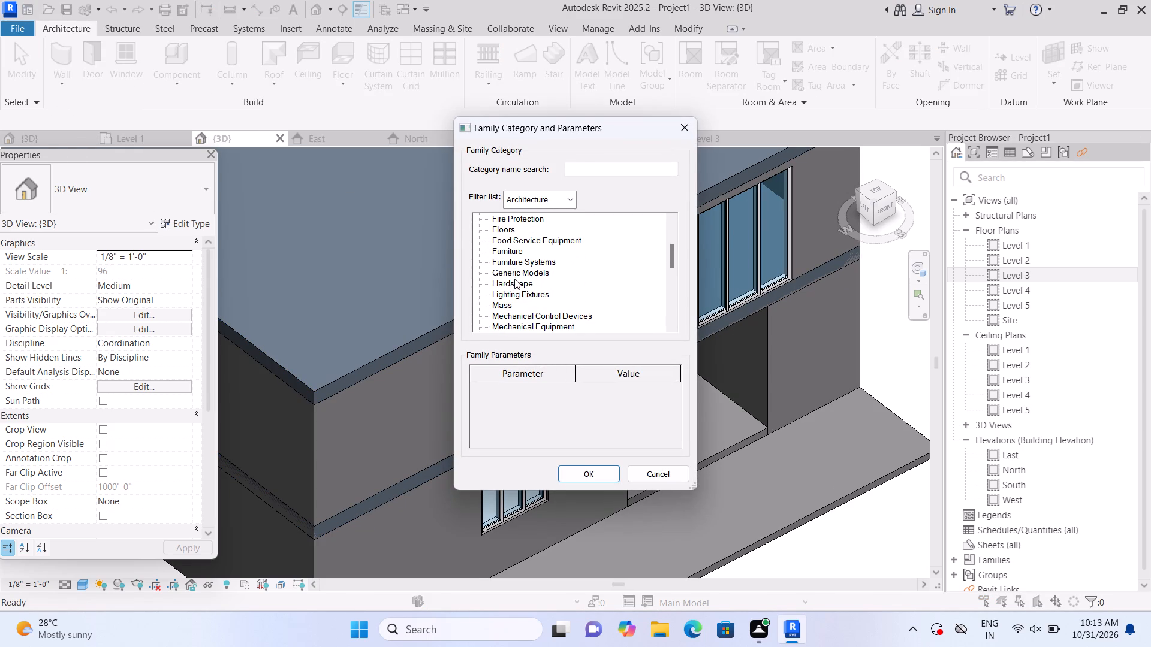
pyautogui.click(528, 268)
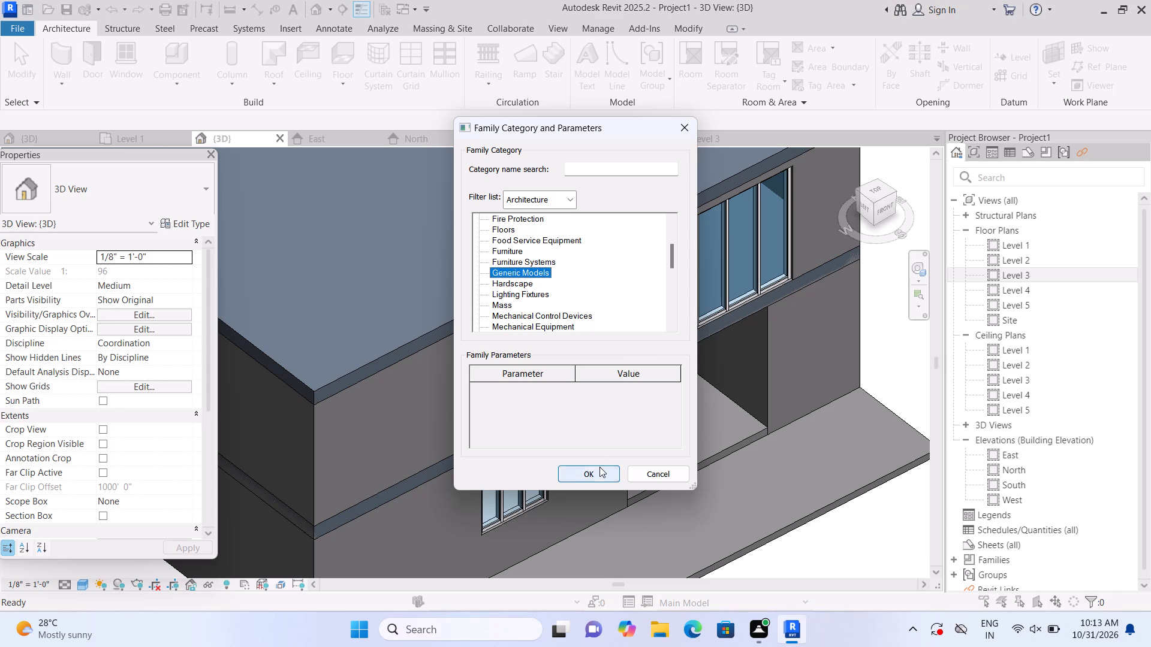
pyautogui.click(599, 467)
pyautogui.click(578, 340)
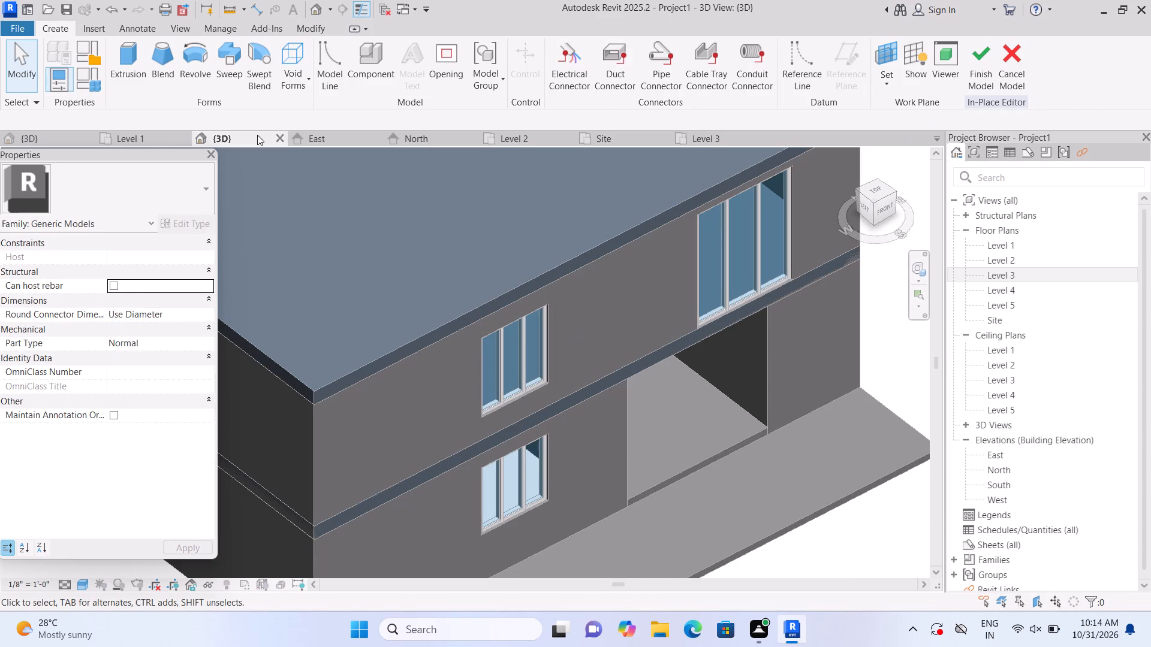
pyautogui.click(127, 72)
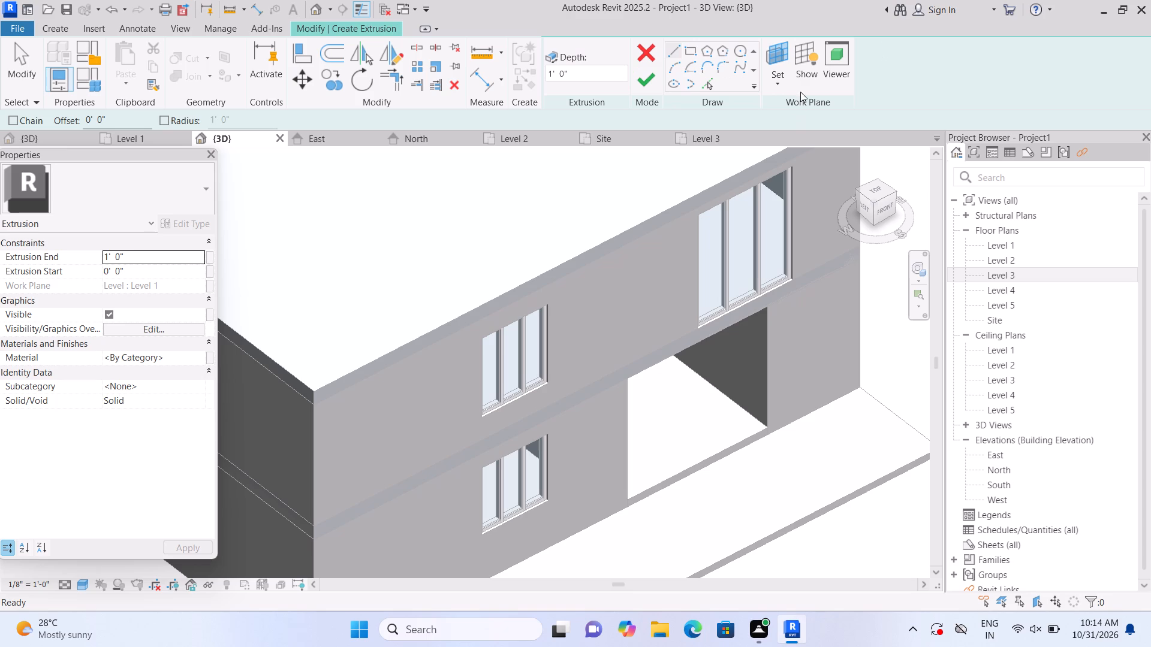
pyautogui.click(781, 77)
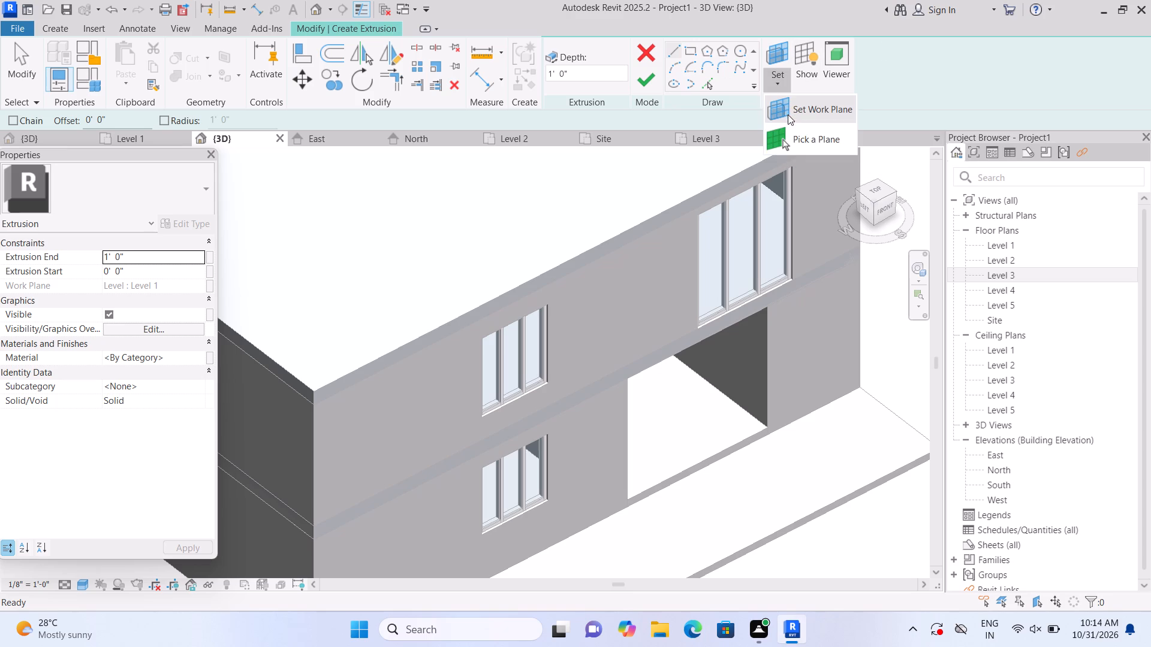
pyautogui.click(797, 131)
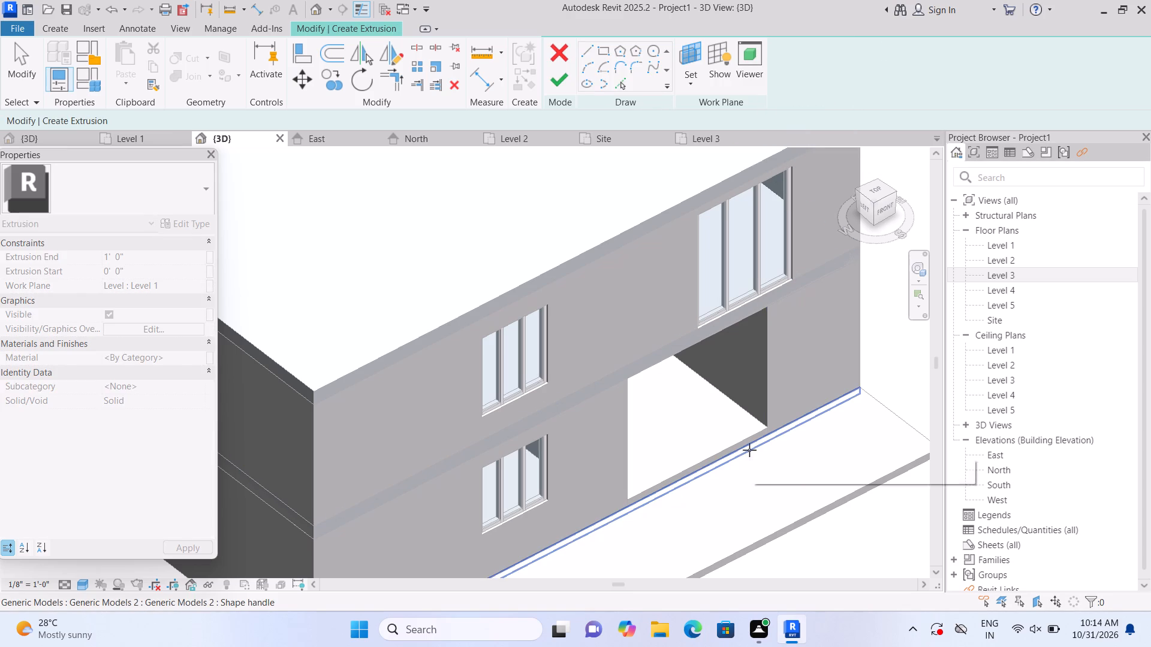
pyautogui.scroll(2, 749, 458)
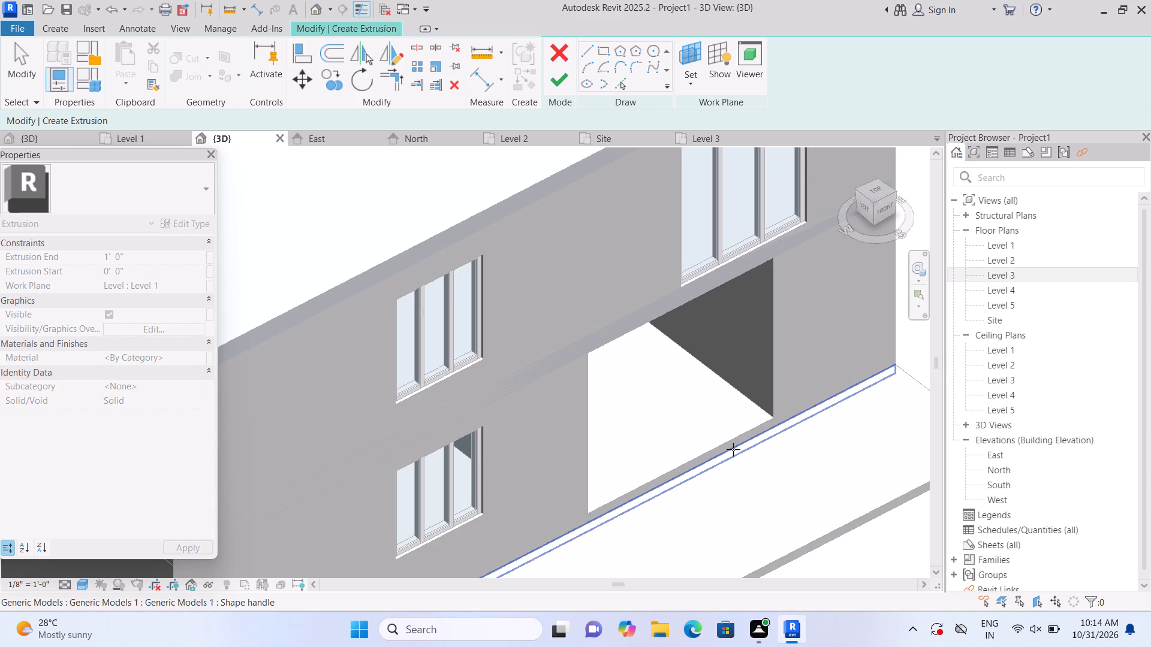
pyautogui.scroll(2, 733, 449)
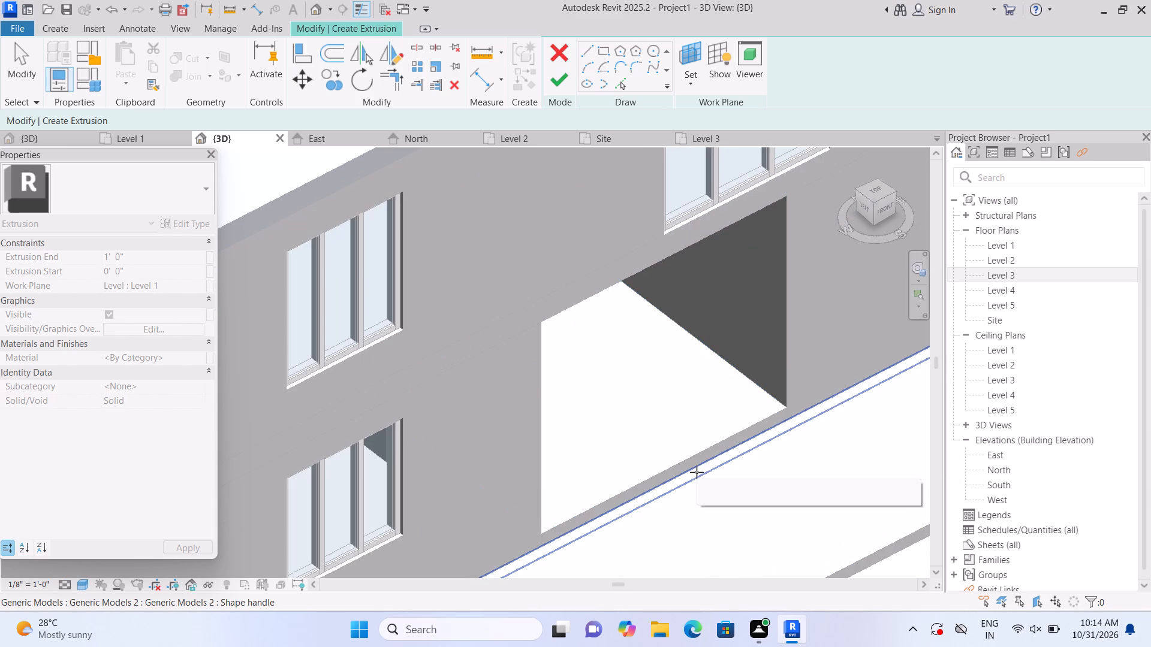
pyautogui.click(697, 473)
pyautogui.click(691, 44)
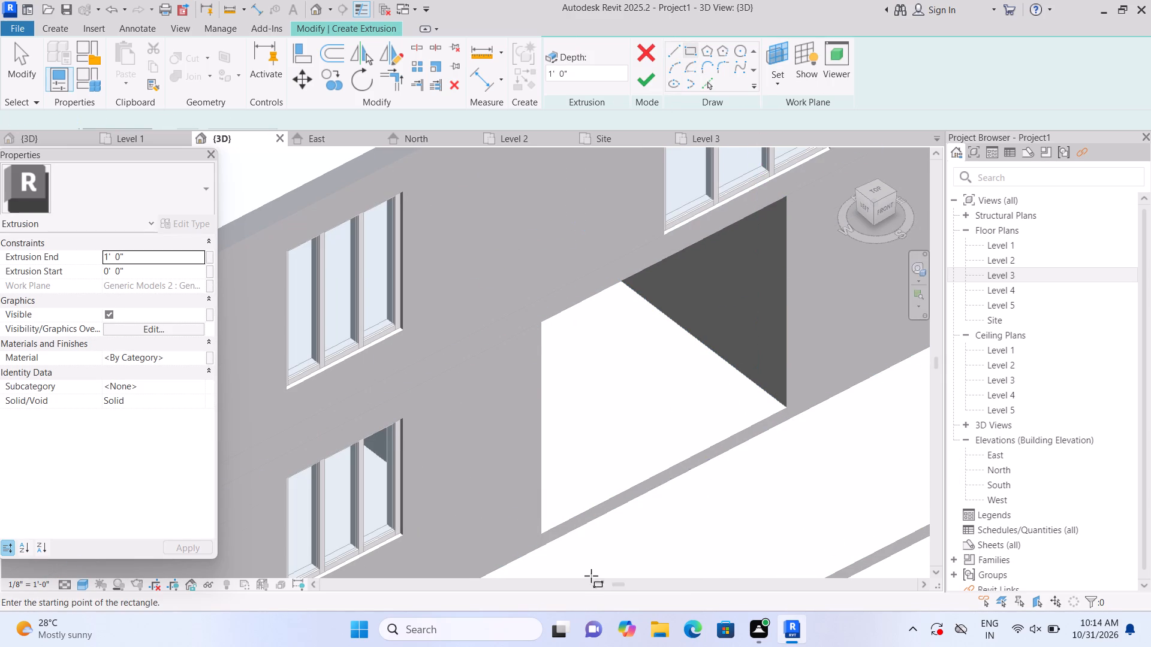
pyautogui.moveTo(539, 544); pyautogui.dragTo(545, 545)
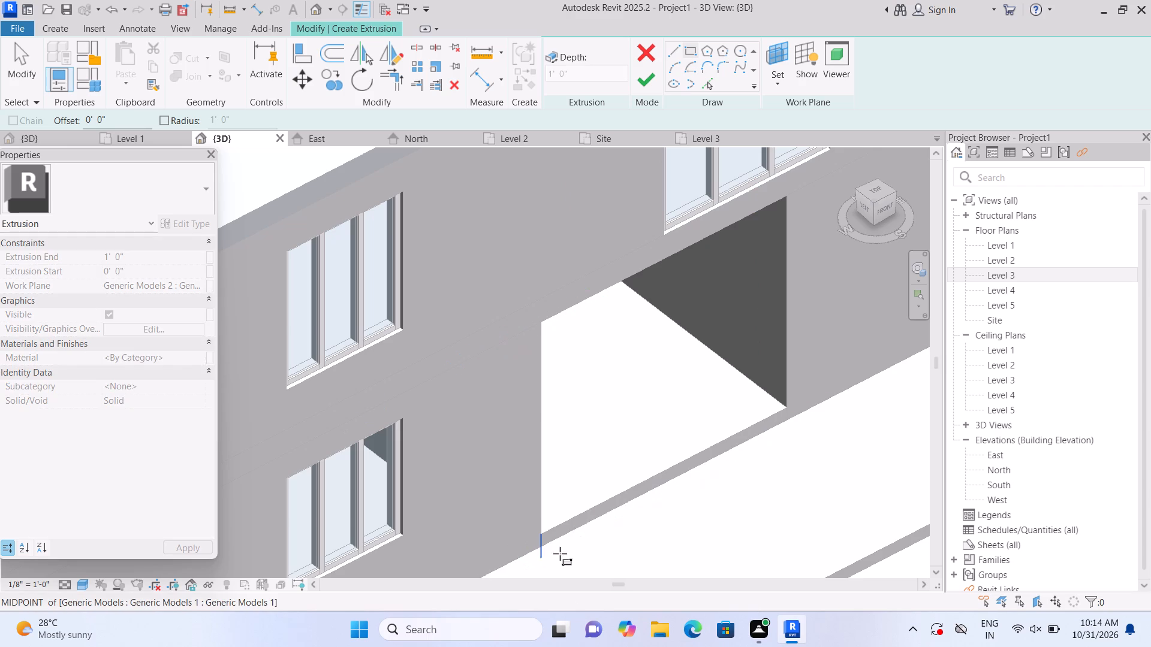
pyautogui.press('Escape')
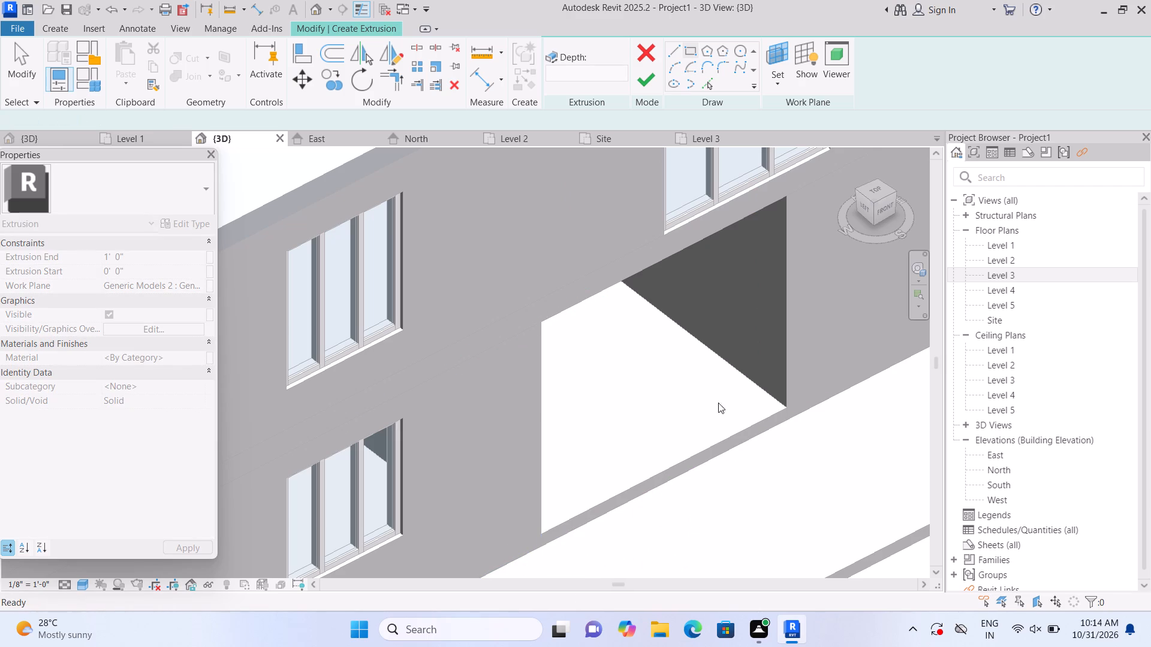
# Set the extrusion's work plane to the vertical front face of the floor edge beneath the ground-floor door opening.
pyautogui.click(778, 88)
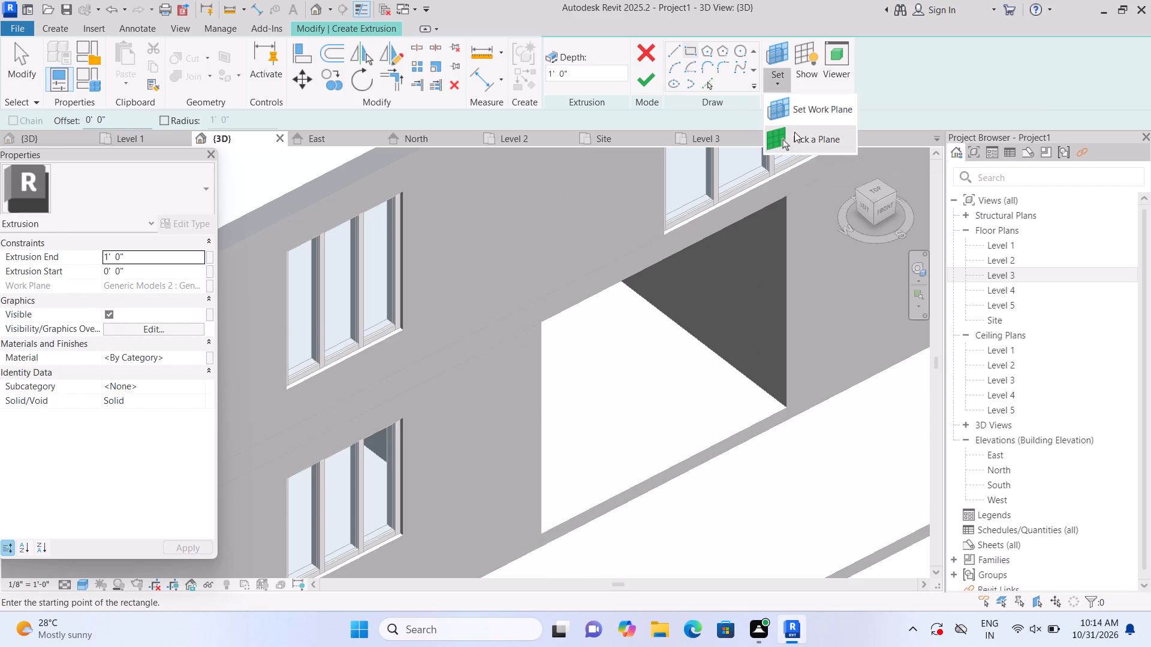
pyautogui.click(794, 134)
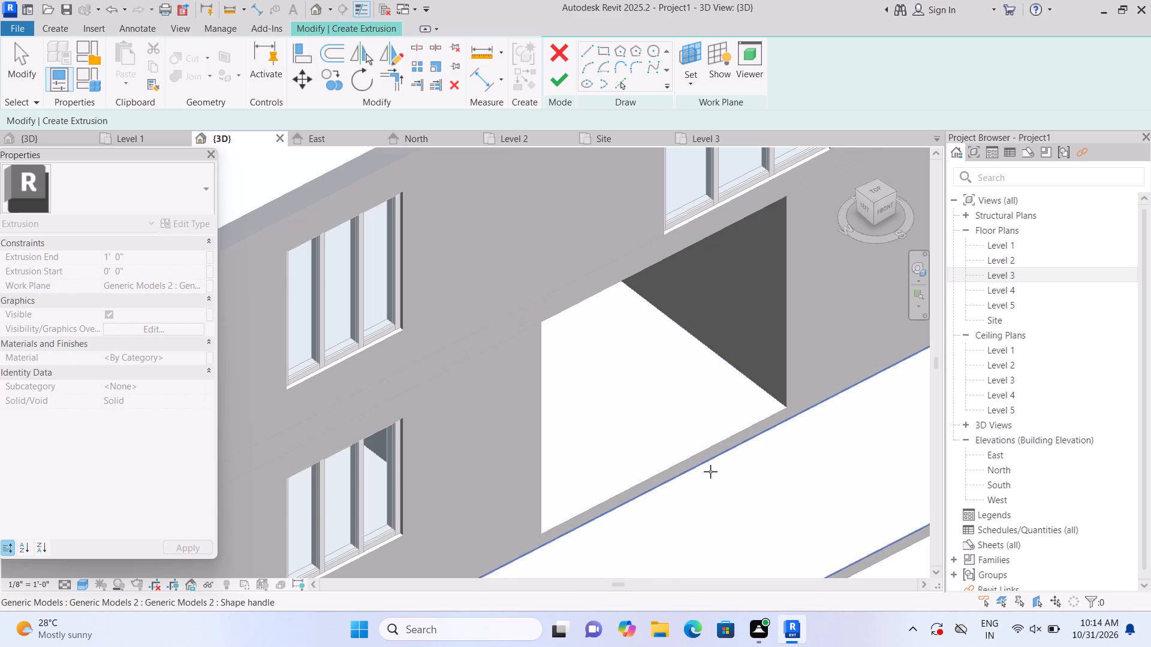
pyautogui.scroll(1, 710, 471)
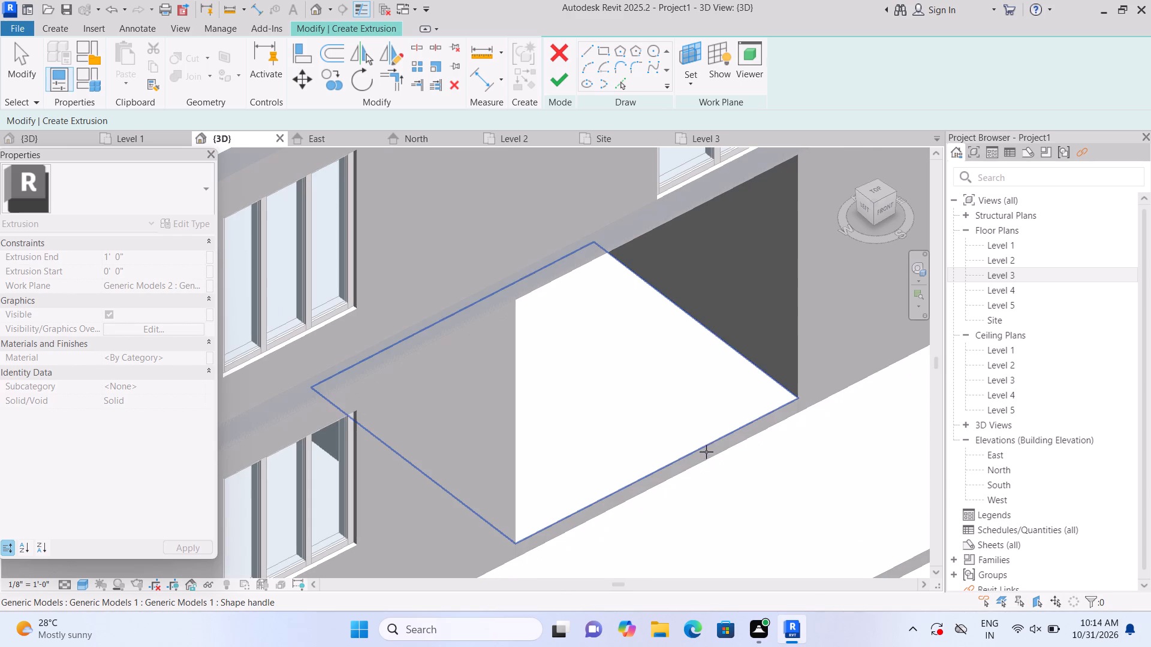
pyautogui.scroll(8, 704, 464)
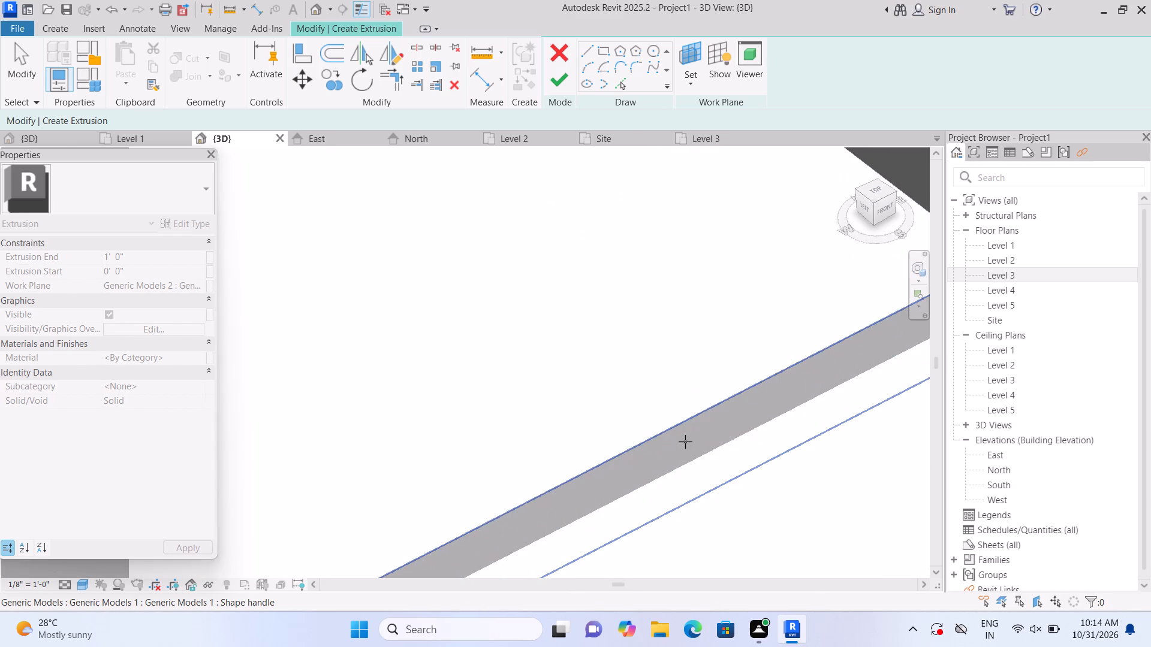
pyautogui.moveTo(698, 459); pyautogui.dragTo(751, 304, button='middle')
pyautogui.scroll(-4, 746, 325)
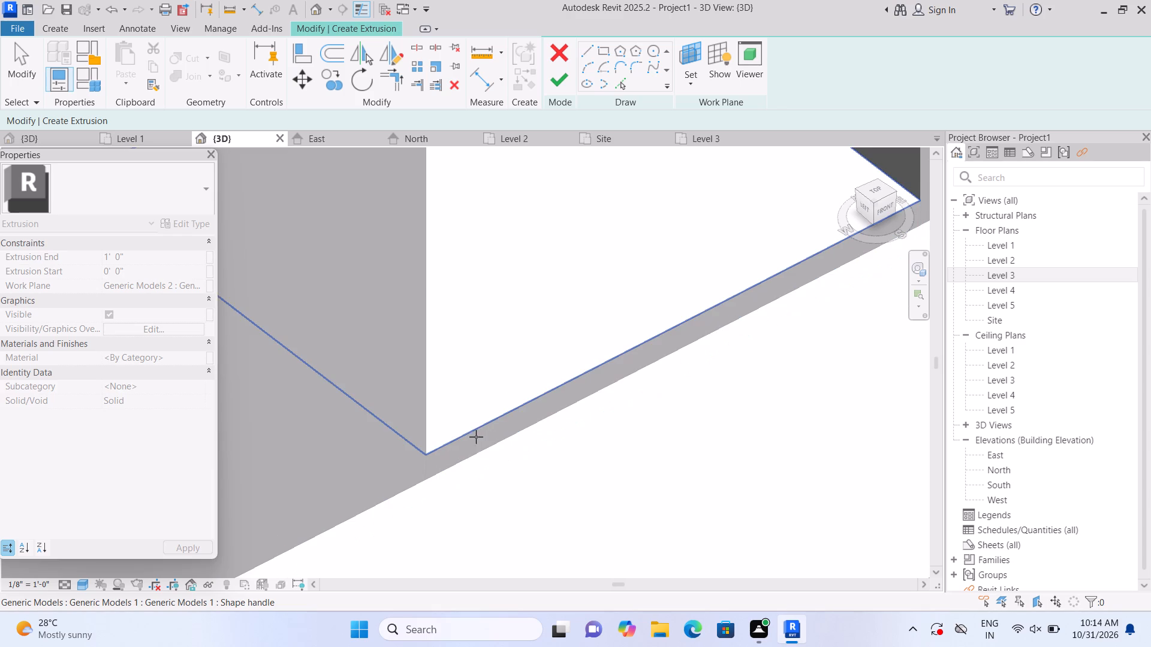
pyautogui.scroll(2, 445, 466)
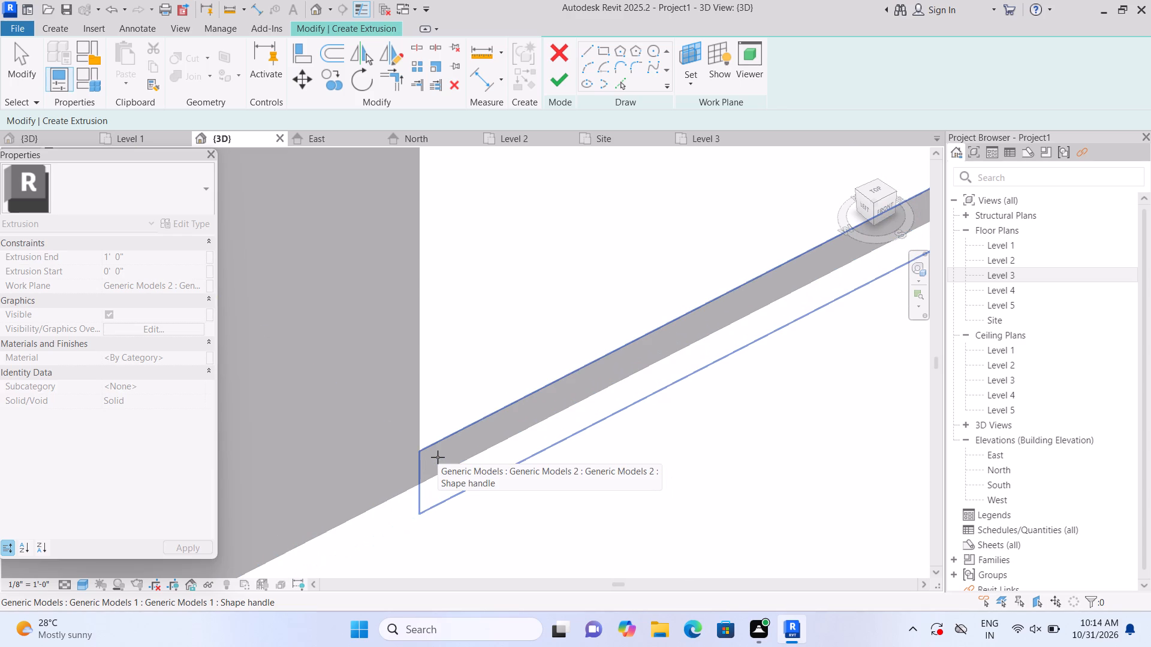
pyautogui.click(438, 457)
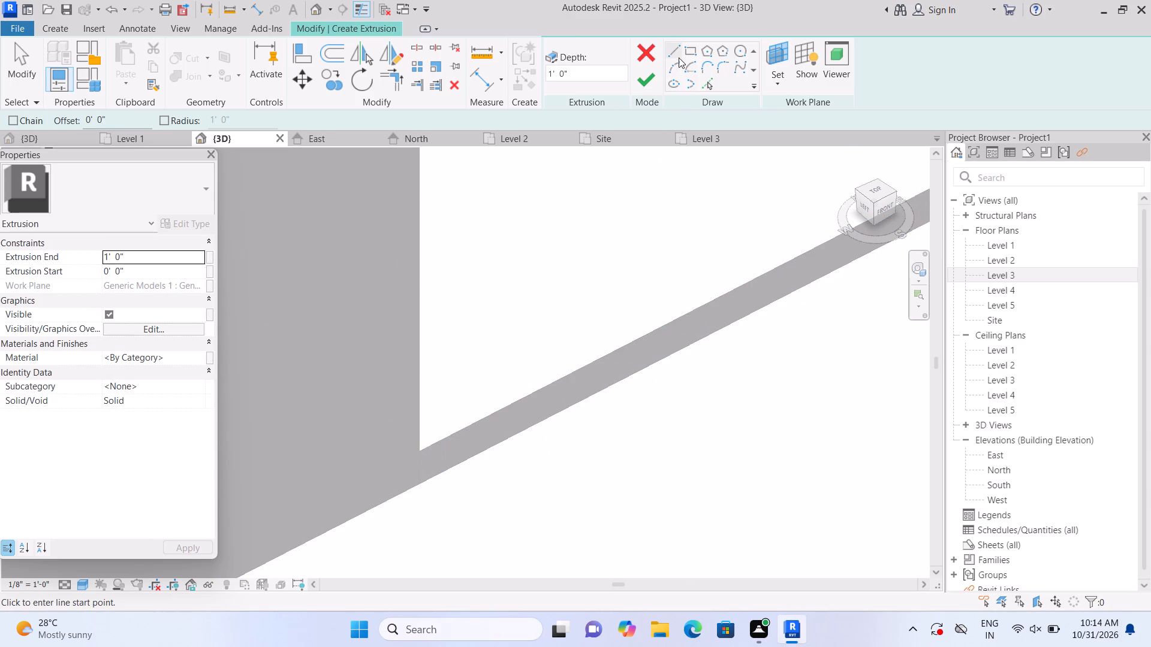
# Sketch a rectangle 10'-6" long along the floor edge across the full door opening width and finish the extrusion.
pyautogui.click(691, 52)
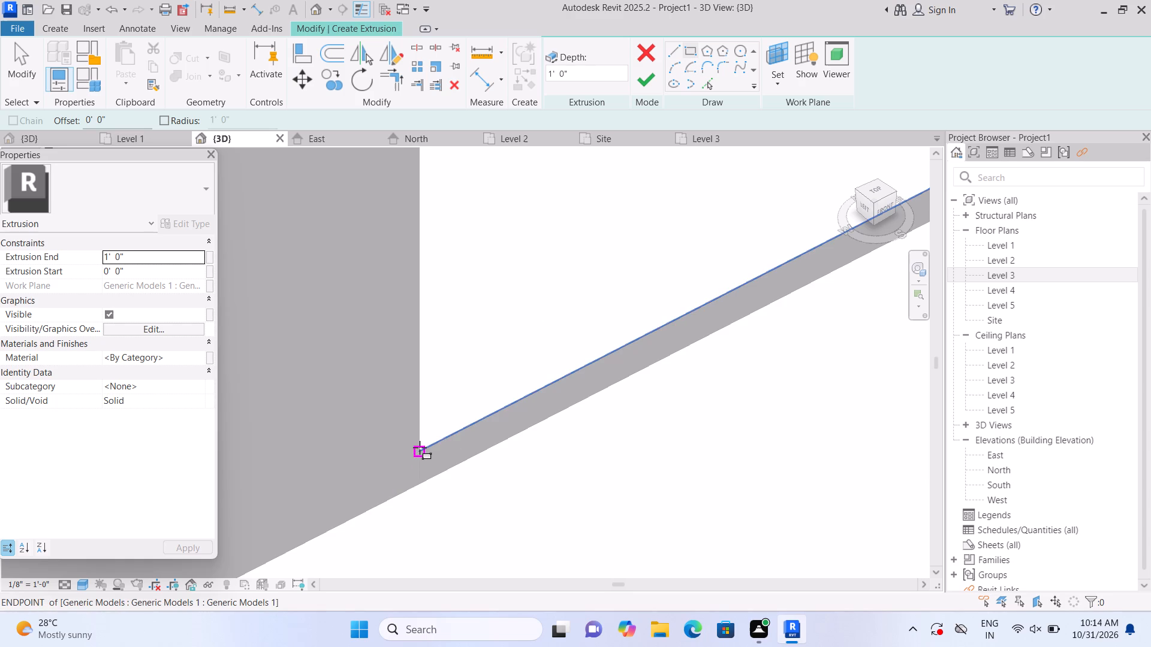
pyautogui.moveTo(424, 451); pyautogui.dragTo(432, 467)
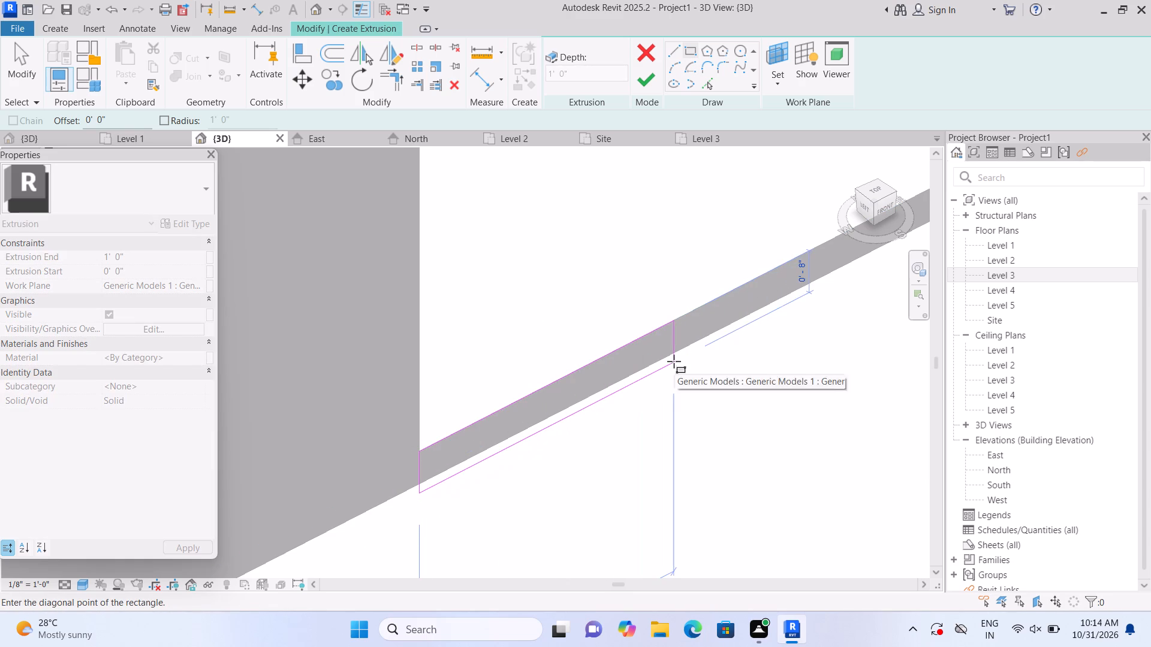
pyautogui.moveTo(679, 361); pyautogui.dragTo(433, 475, button='middle')
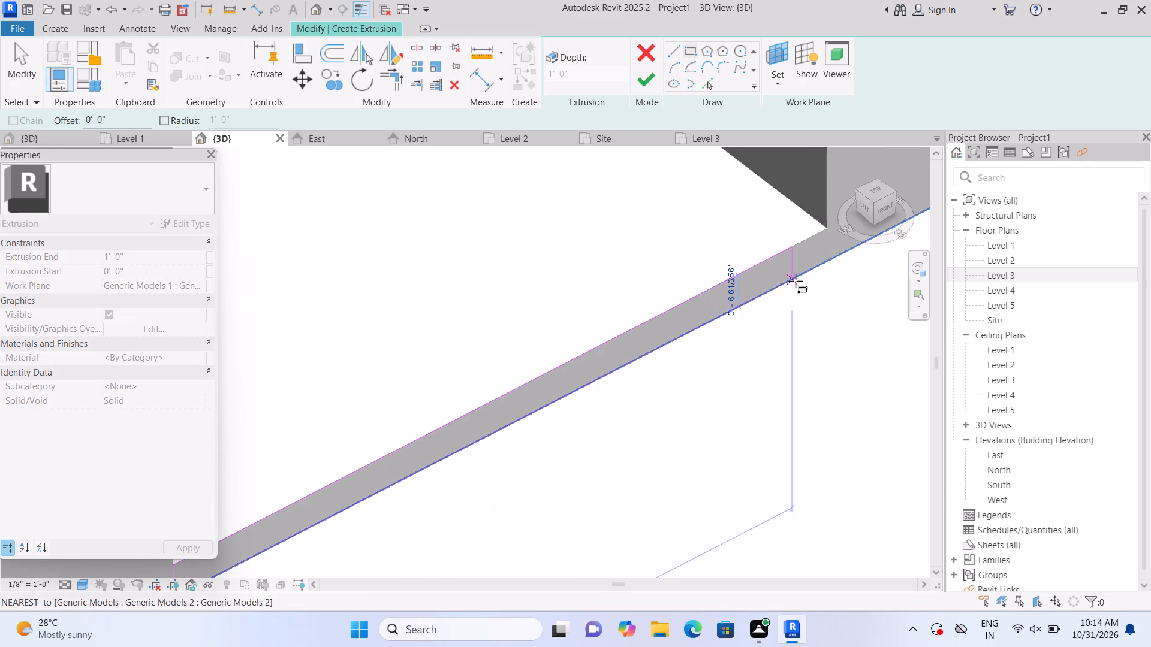
pyautogui.click(828, 256)
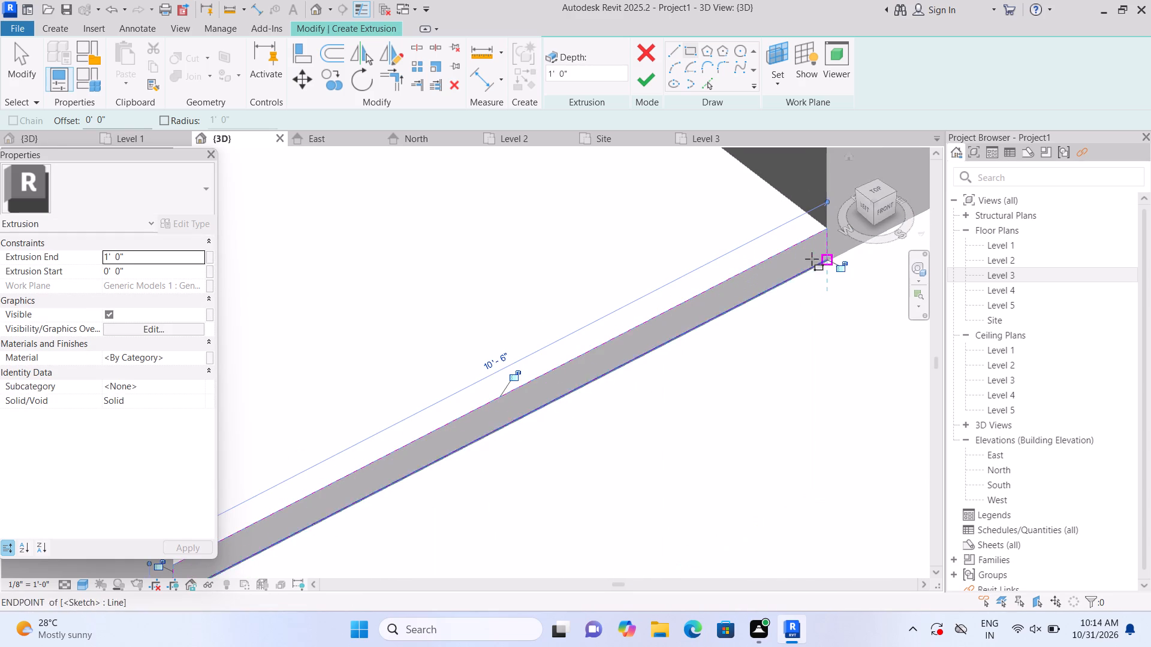
pyautogui.click(647, 76)
# Set the Extrusion End of the new entrance step to 9".
pyautogui.scroll(-3, 710, 365)
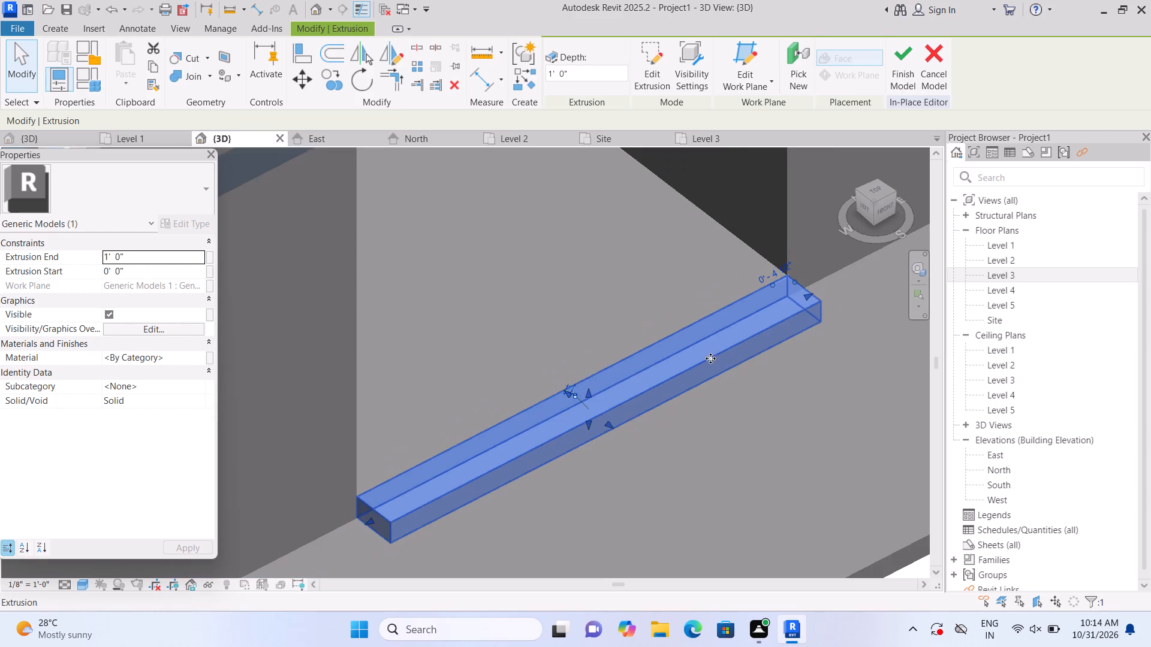
pyautogui.scroll(-3, 710, 358)
pyautogui.scroll(3, 632, 487)
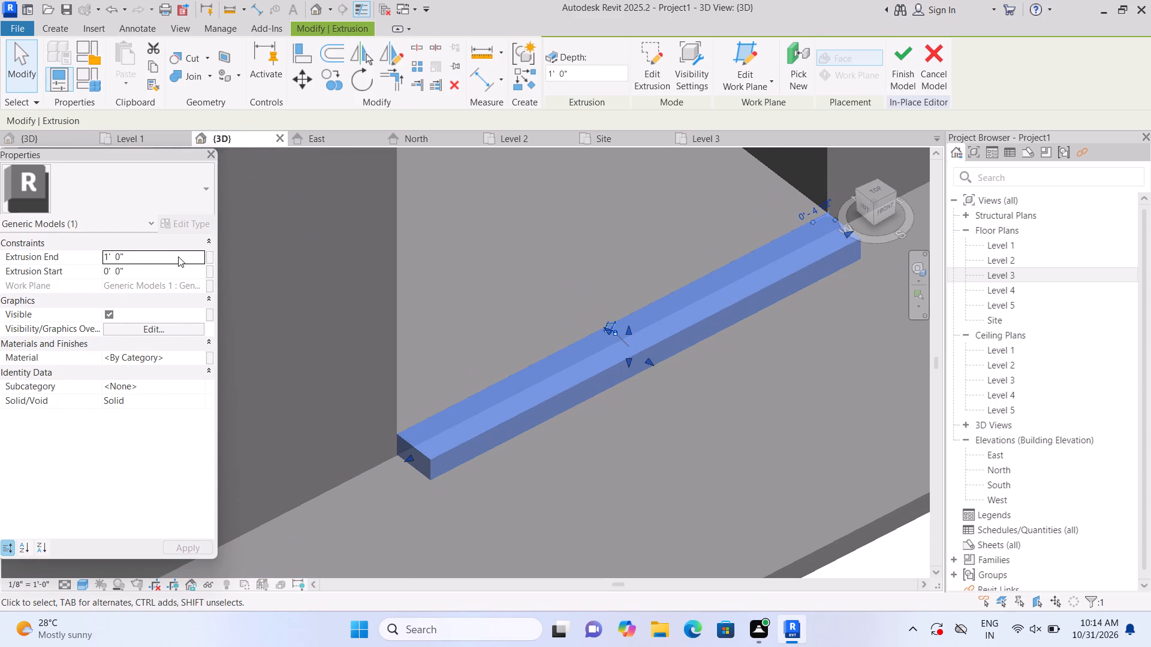
pyautogui.click(178, 256)
pyautogui.press('BackSpace')
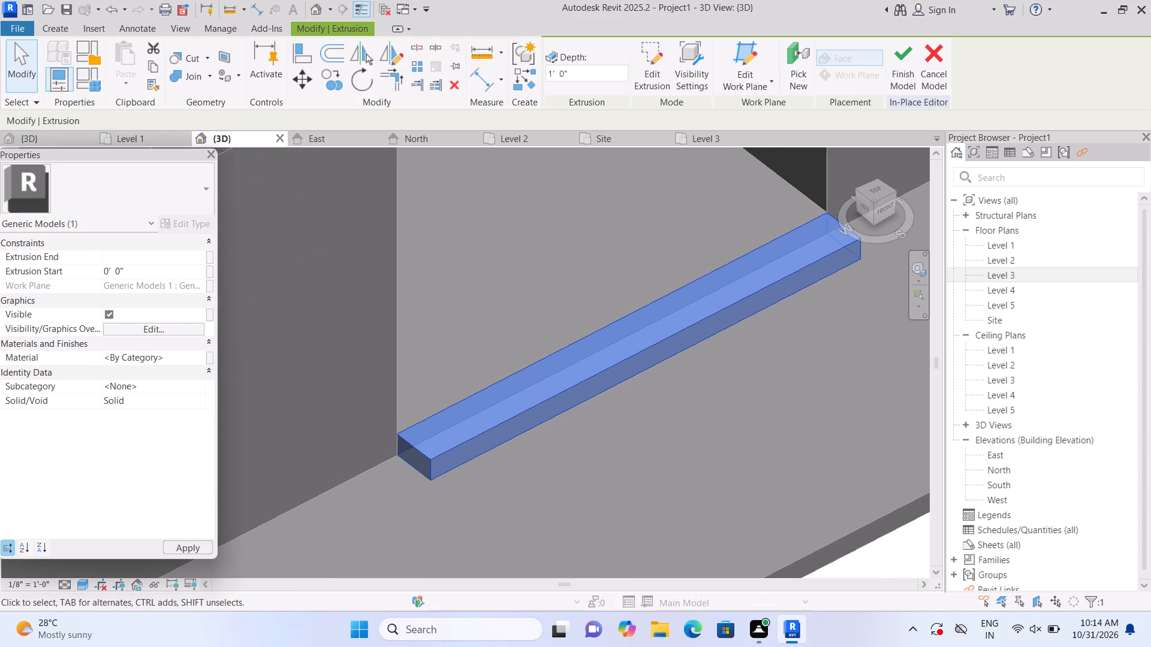
pyautogui.write('9"')
pyautogui.press('Return')
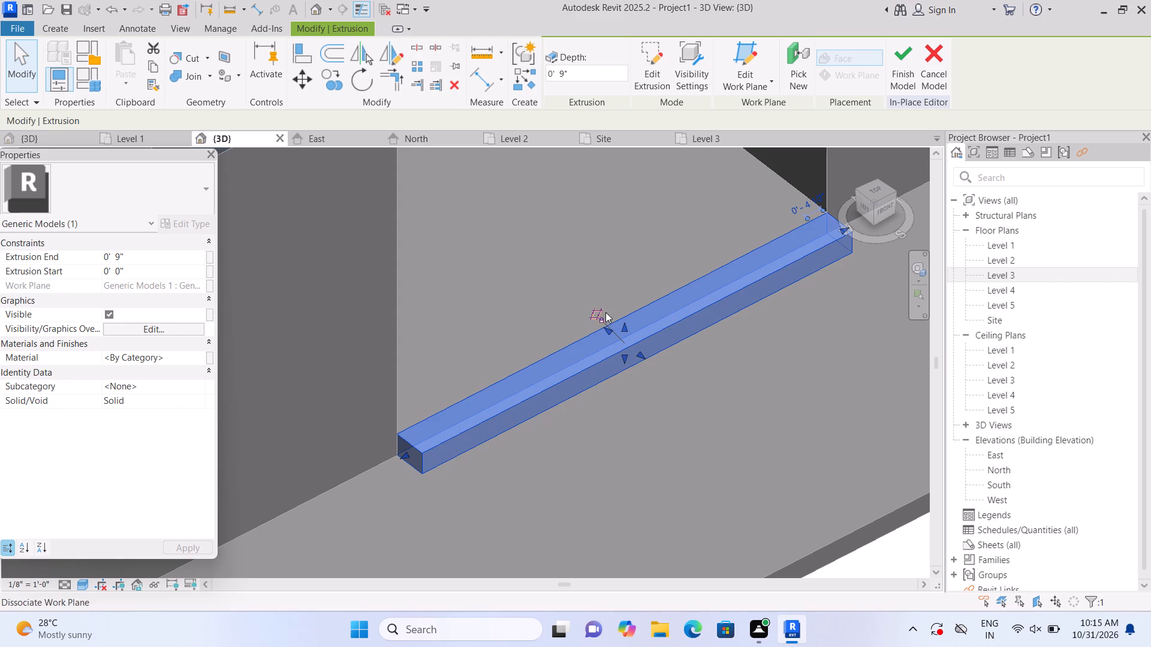
# Lower the top face of the entrance step extrusion slightly below the floor edge of the door opening.
pyautogui.moveTo(624, 323); pyautogui.dragTo(623, 340)
pyautogui.press('Escape')
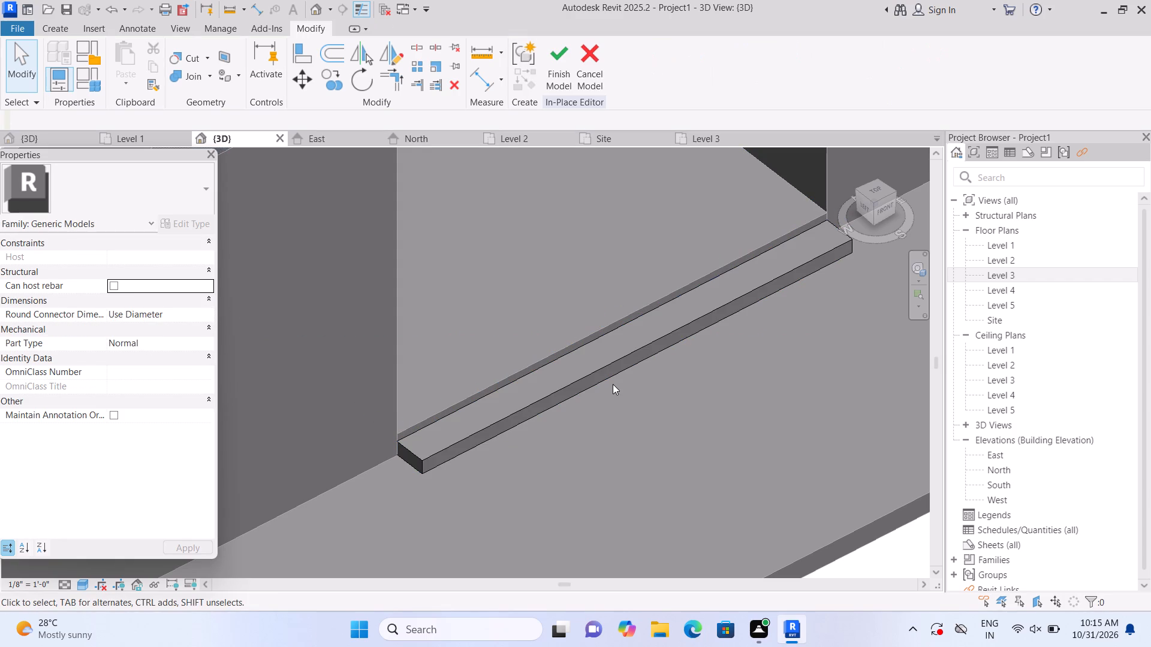
# Set the Extrusion End of the entrance step at the door opening to 10".
pyautogui.scroll(-2, 611, 383)
pyautogui.moveTo(645, 451); pyautogui.dragTo(601, 448, button='middle')
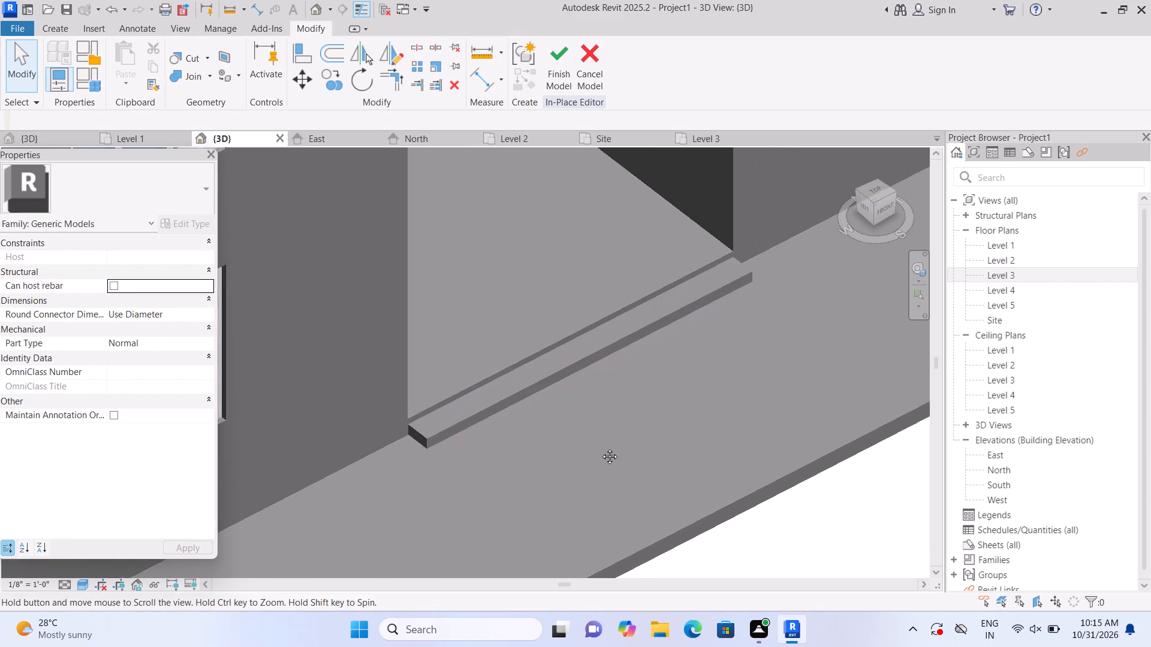
pyautogui.moveTo(601, 448); pyautogui.dragTo(596, 444, button='middle')
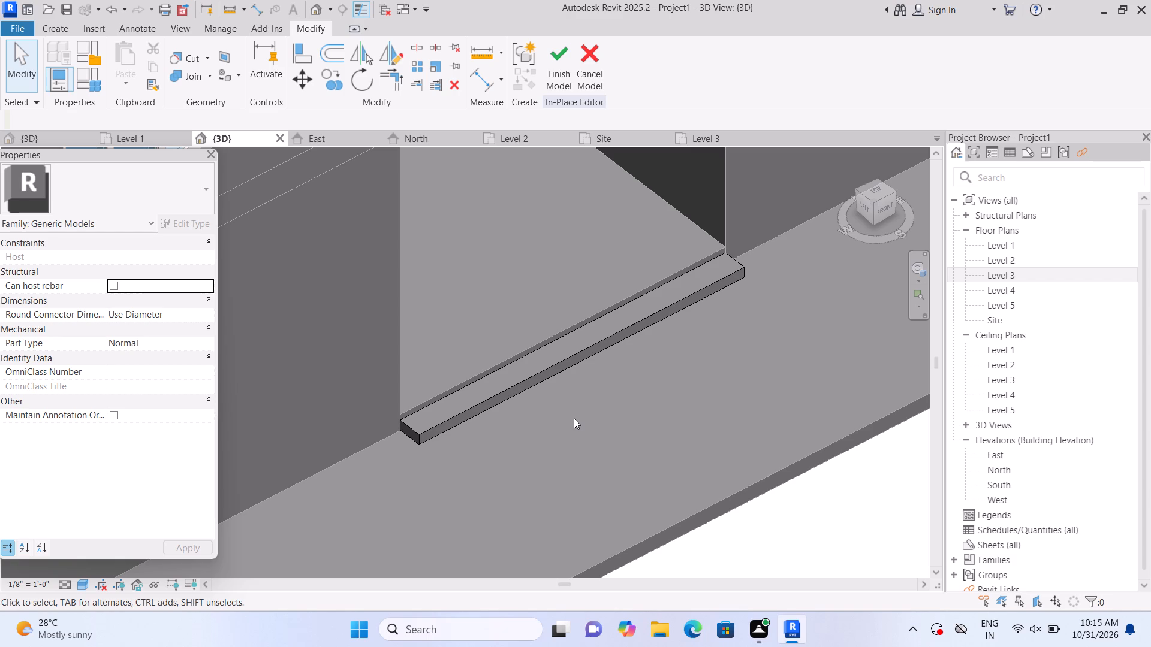
pyautogui.scroll(1, 574, 418)
pyautogui.scroll(3, 594, 344)
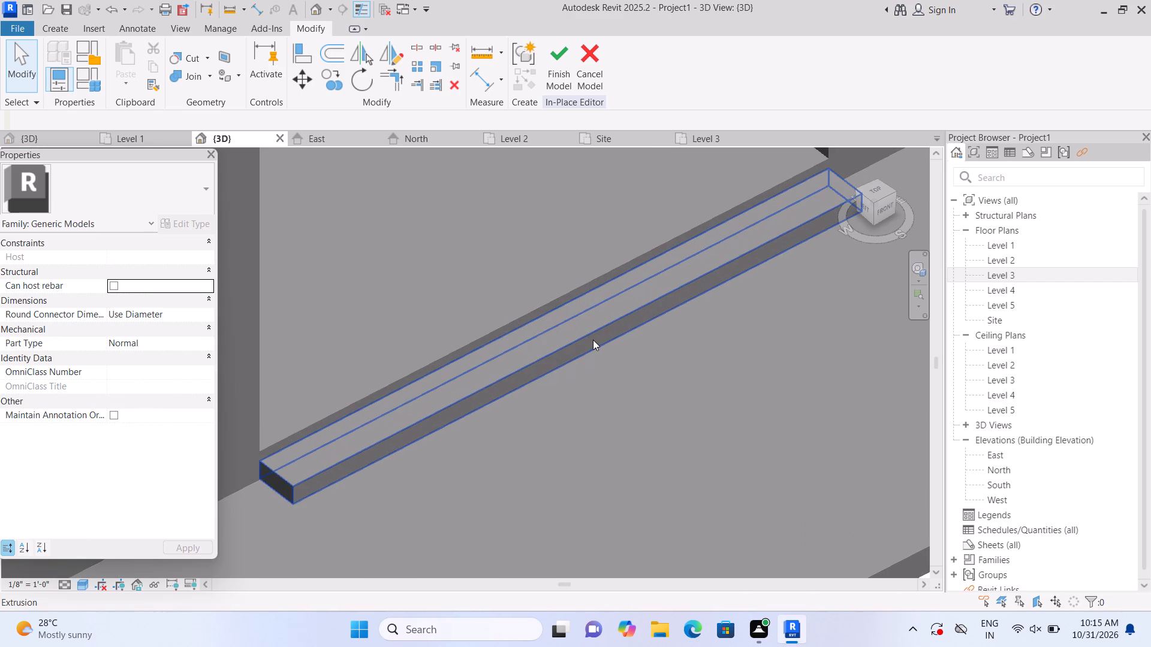
pyautogui.click(593, 340)
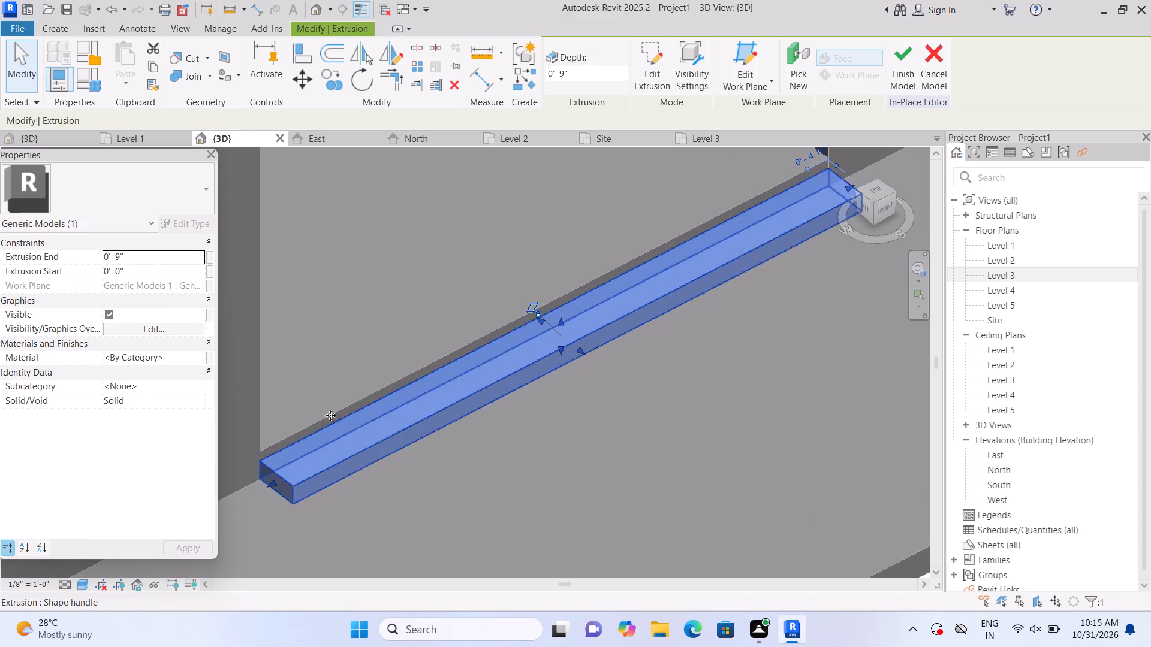
pyautogui.click(149, 259)
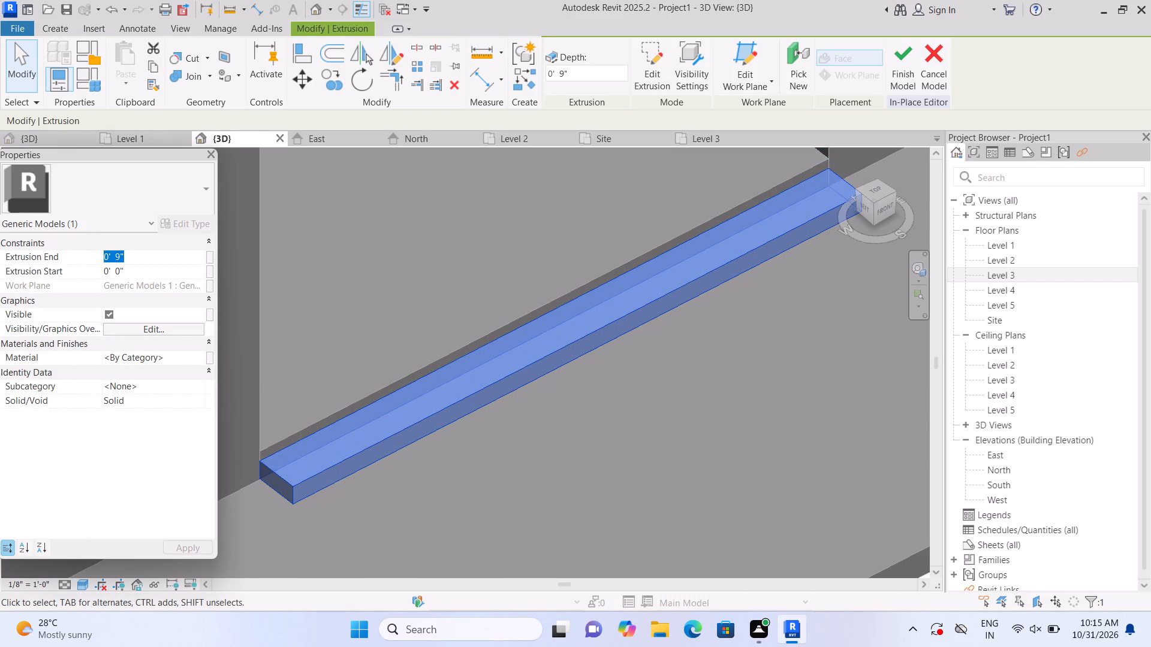
pyautogui.press('BackSpace')
pyautogui.write('10"')
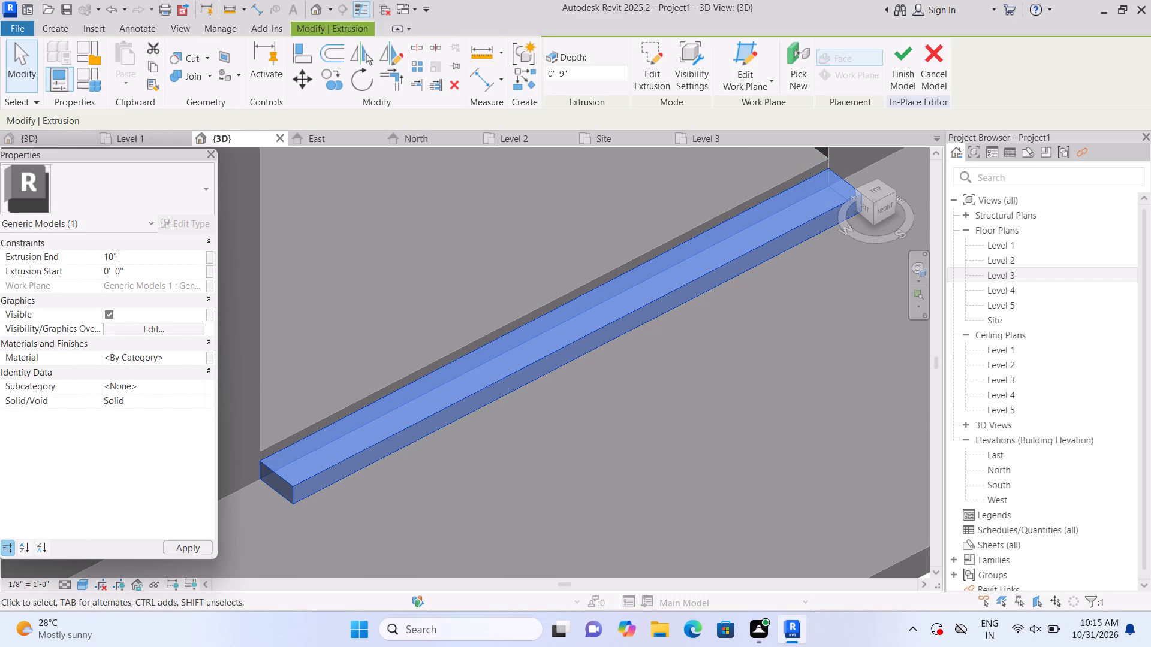
pyautogui.press('Return')
pyautogui.scroll(-2, 338, 412)
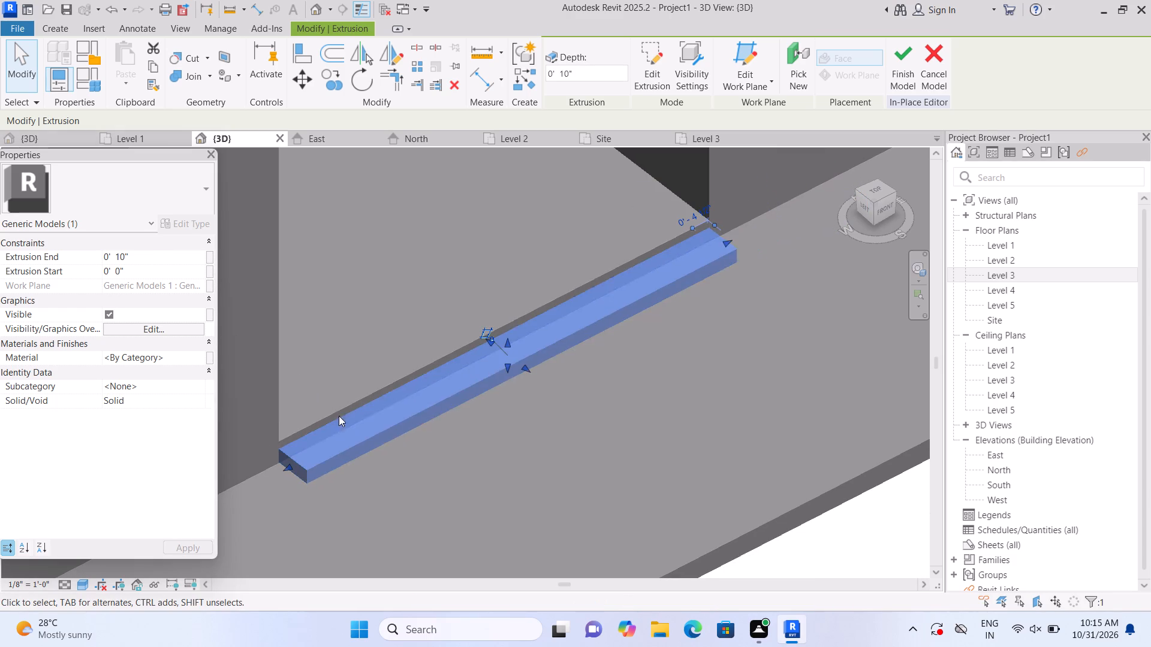
pyautogui.press('Escape')
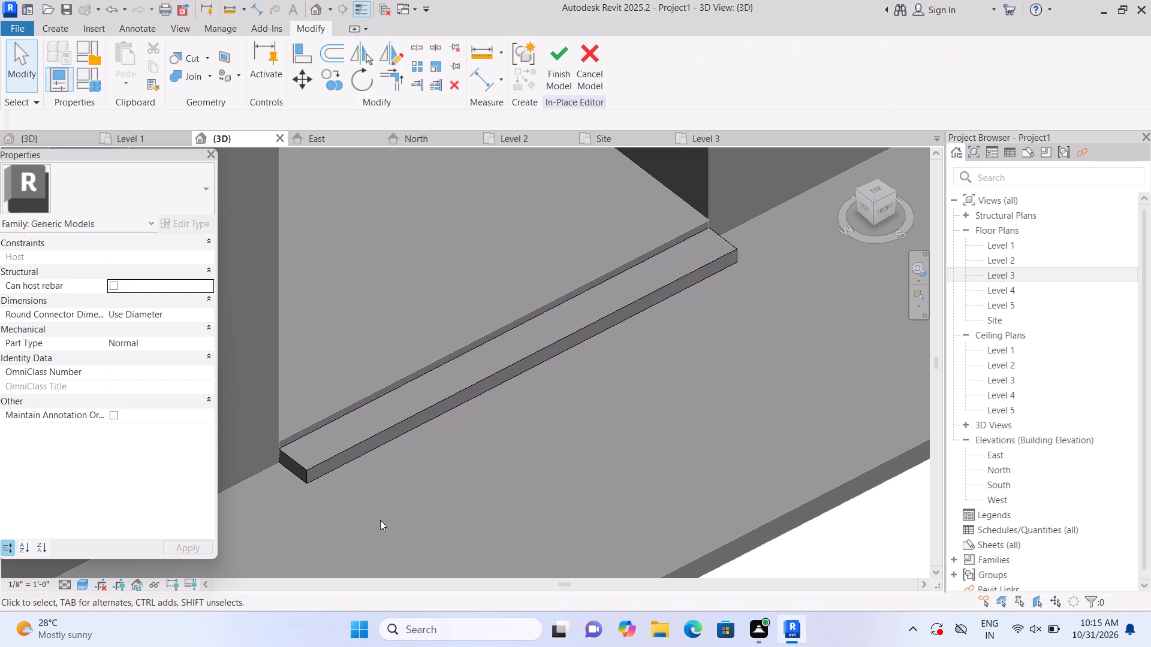
# Create a second step extrusion from a 10'-6" long rectangle covering the first step's front face, using that face as the work plane.
pyautogui.scroll(-3, 434, 523)
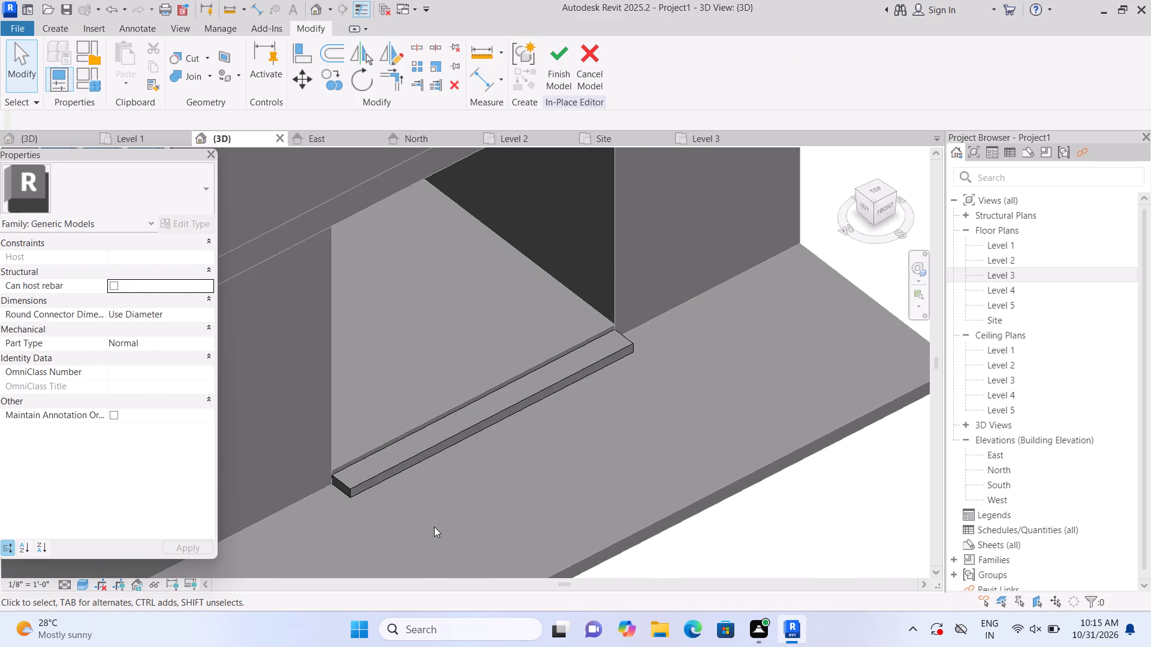
pyautogui.scroll(2, 436, 529)
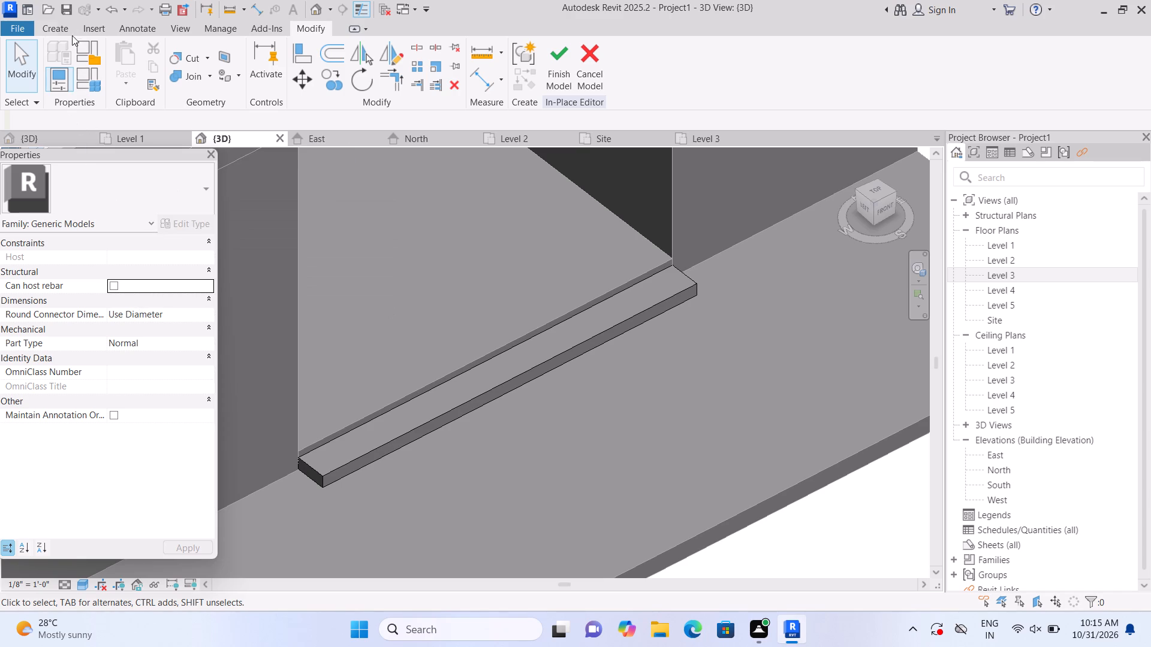
pyautogui.click(55, 20)
pyautogui.click(56, 25)
pyautogui.click(122, 64)
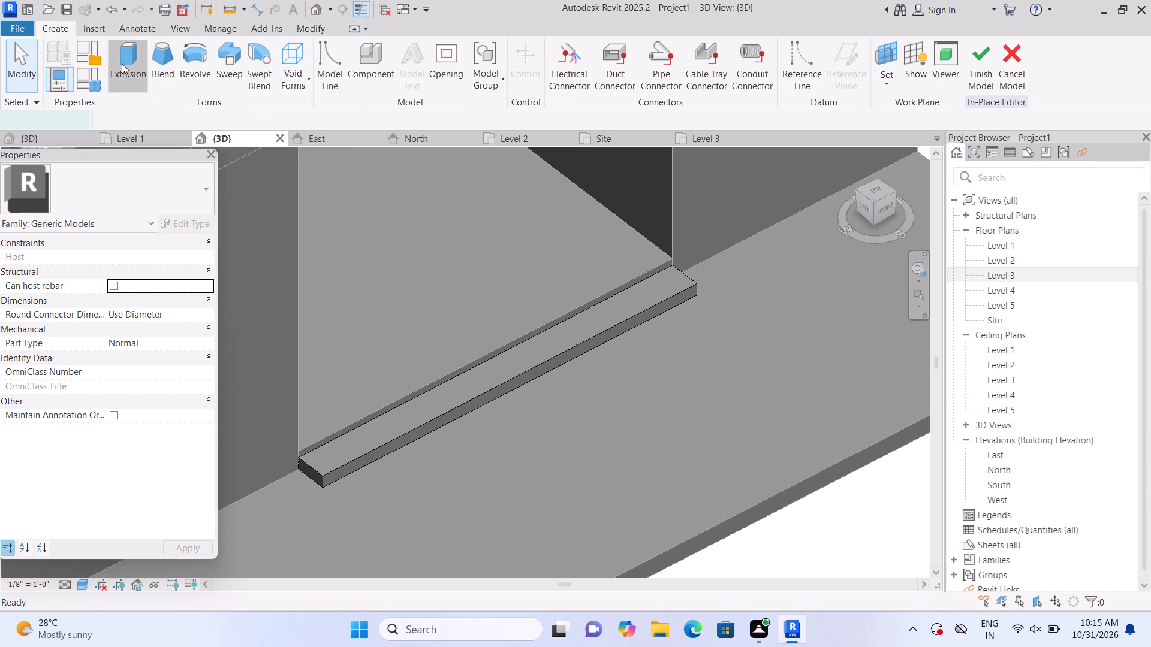
pyautogui.click(778, 86)
pyautogui.click(796, 140)
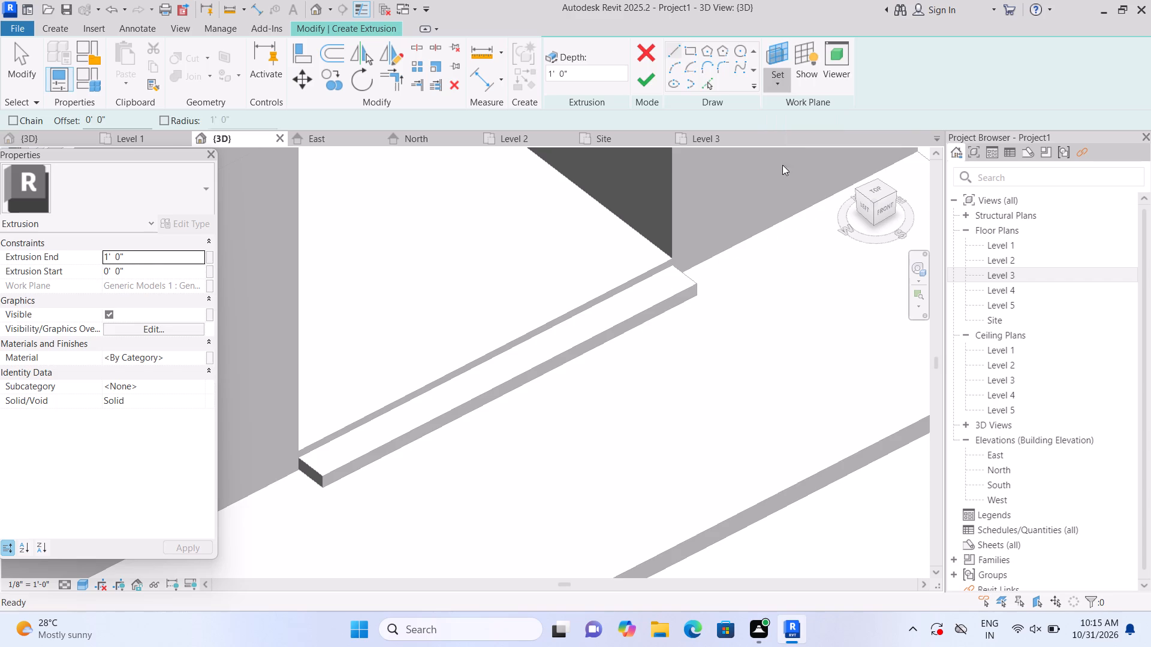
pyautogui.click(392, 443)
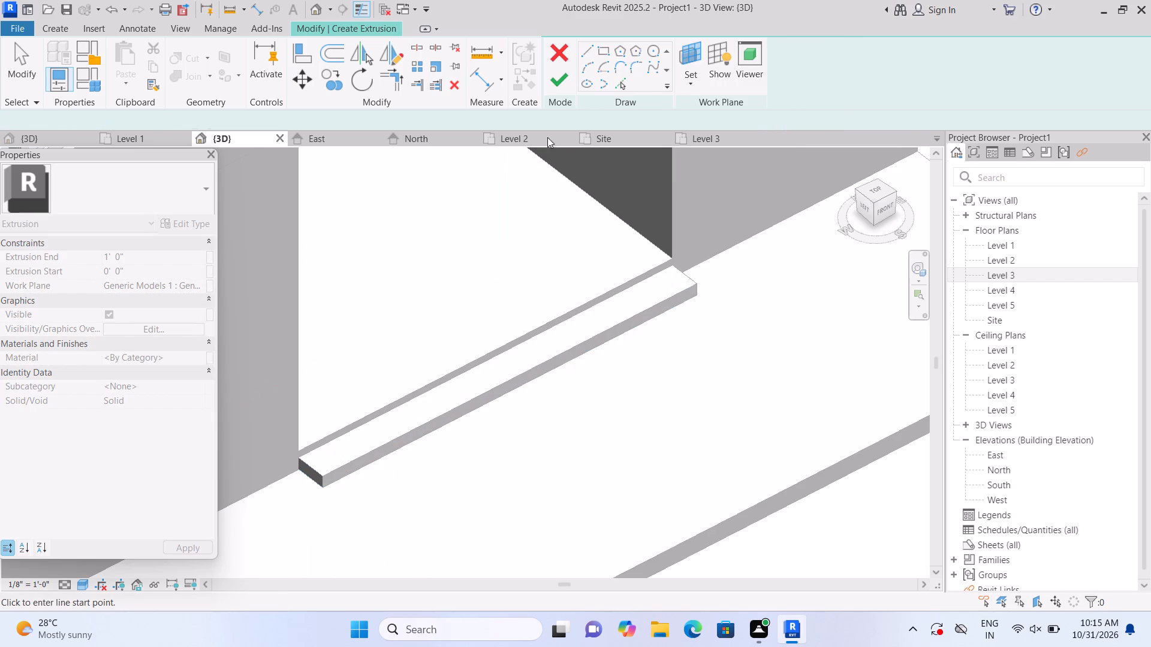
pyautogui.click(701, 48)
pyautogui.click(689, 53)
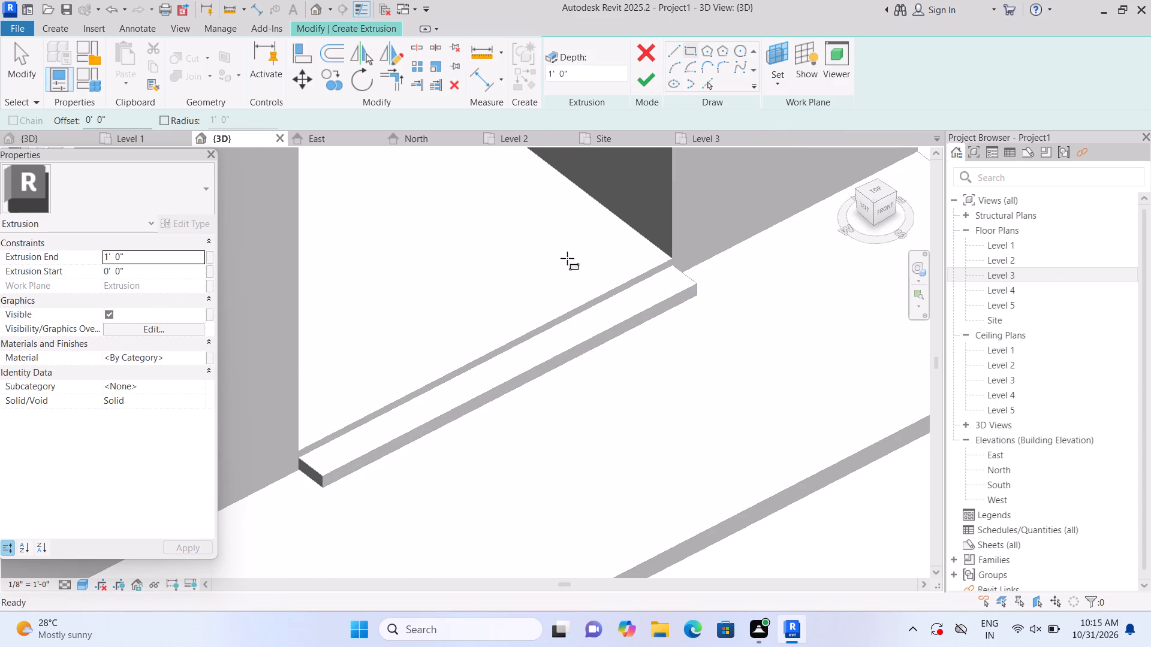
pyautogui.click(324, 476)
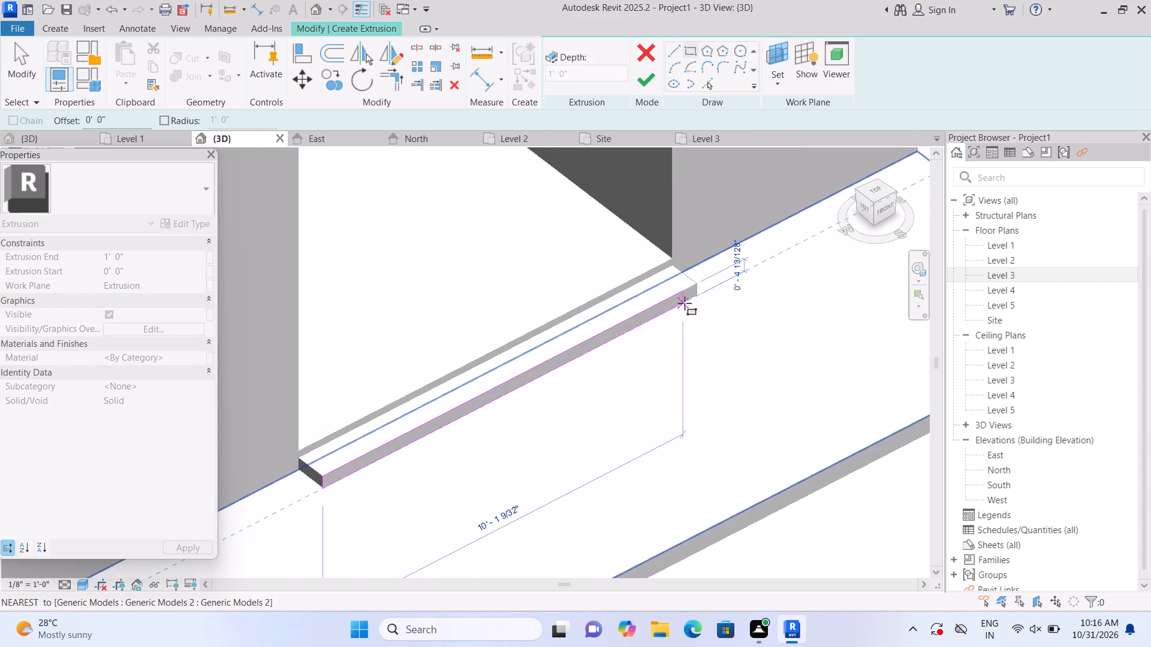
pyautogui.click(700, 294)
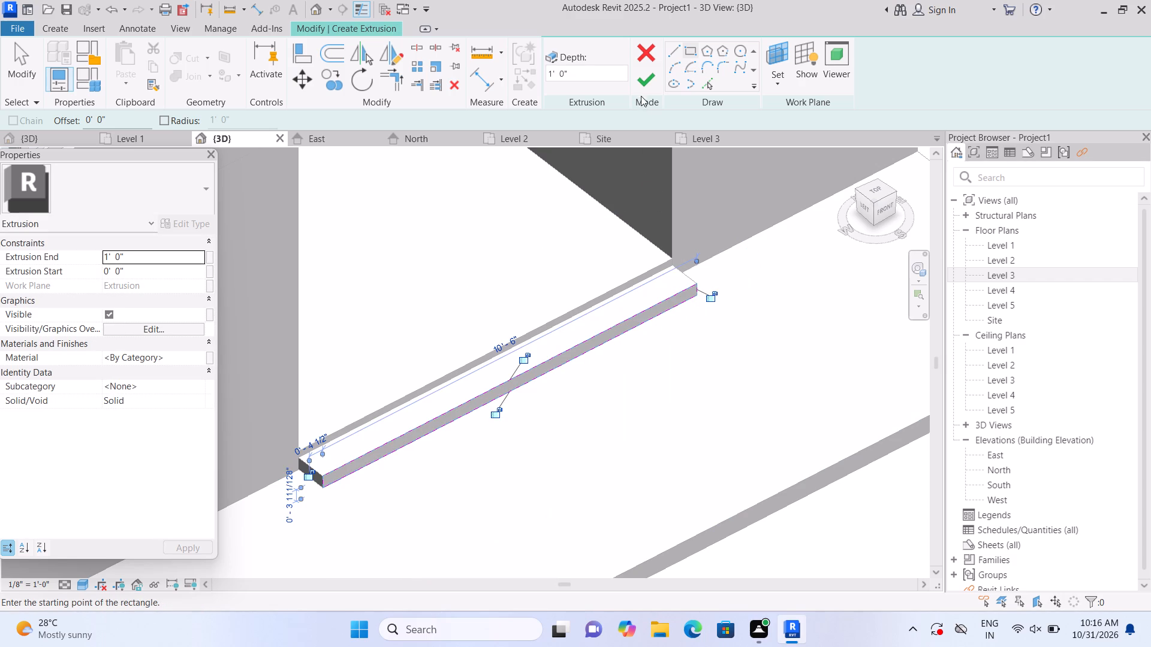
pyautogui.click(643, 77)
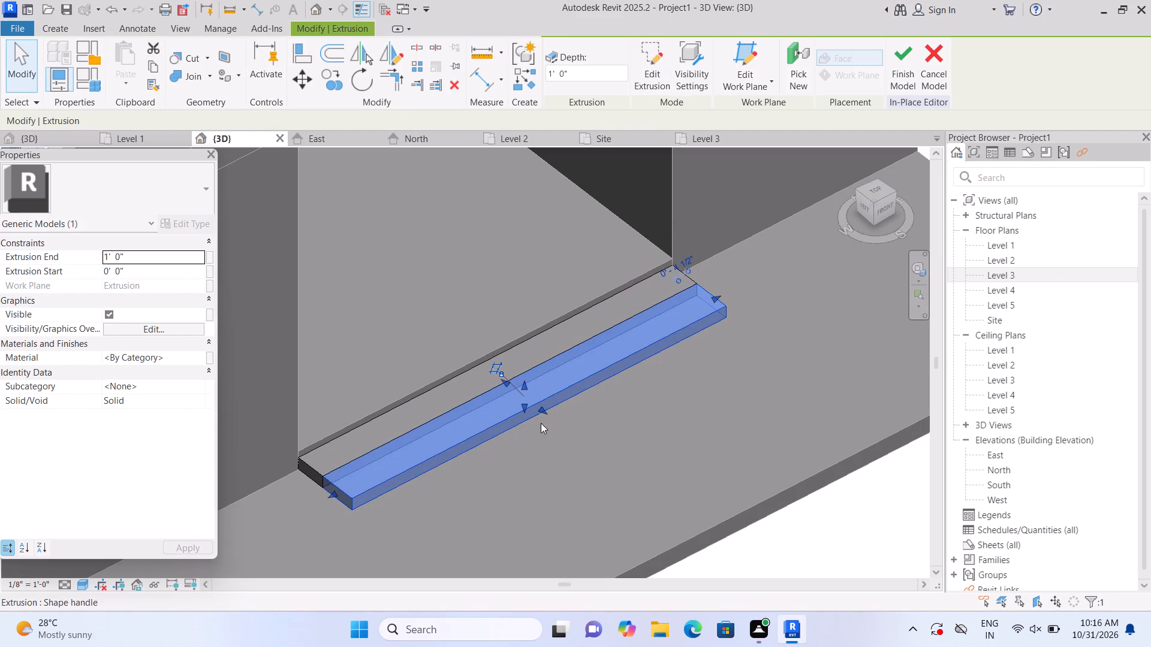
# Set the Extrusion End of the second step to 10".
pyautogui.scroll(3, 517, 422)
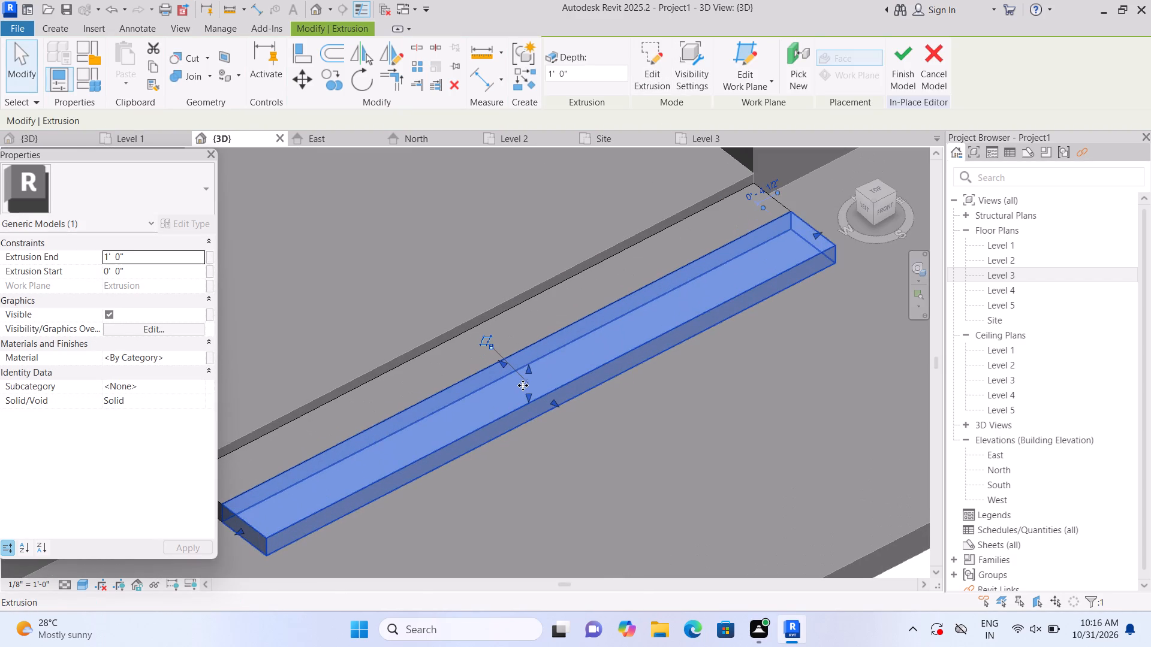
pyautogui.click(173, 252)
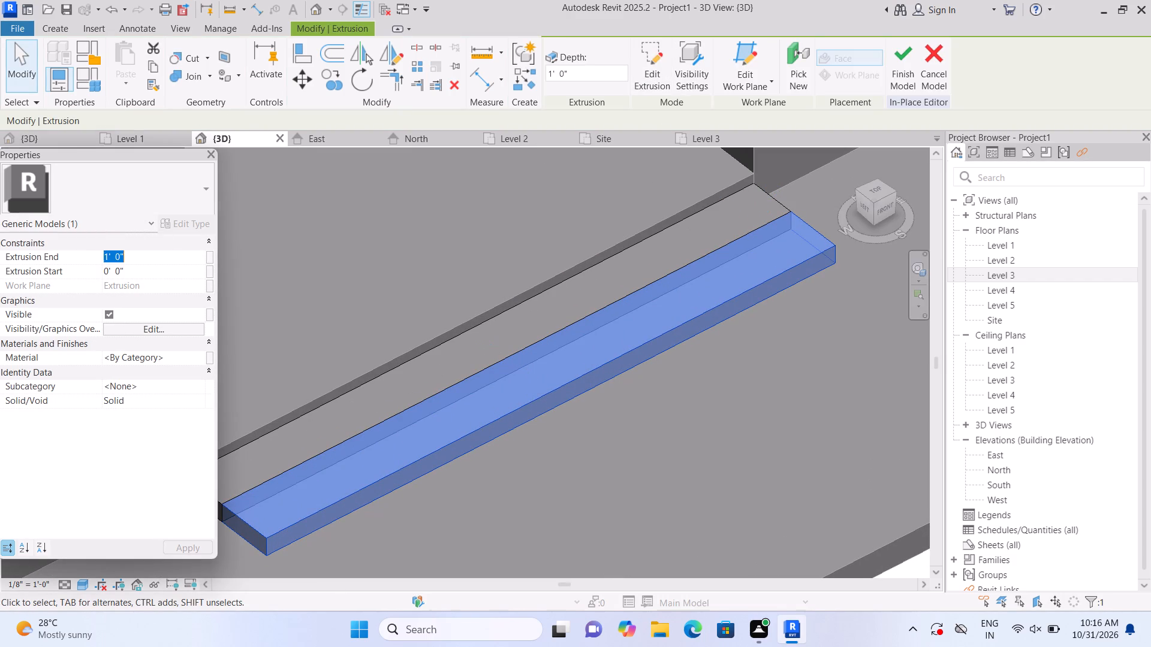
pyautogui.press('BackSpace')
pyautogui.write('10"')
pyautogui.press('Return')
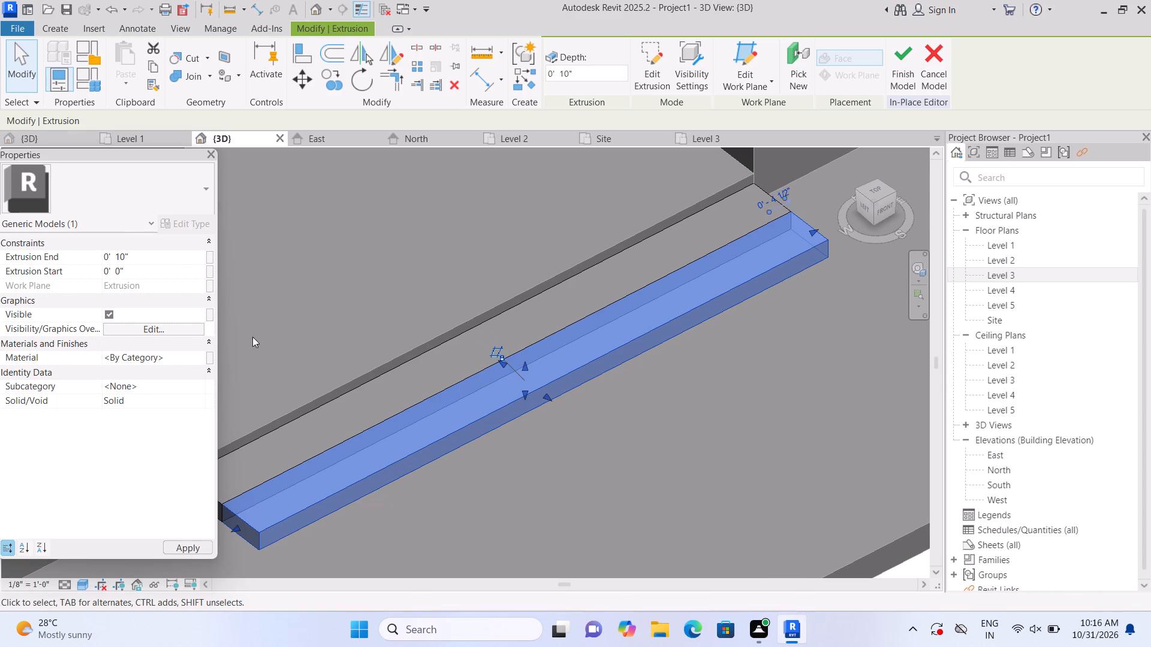
# Lower the top face of the second step extrusion slightly below the first step's top.
pyautogui.scroll(-1, 343, 449)
pyautogui.scroll(1, 490, 391)
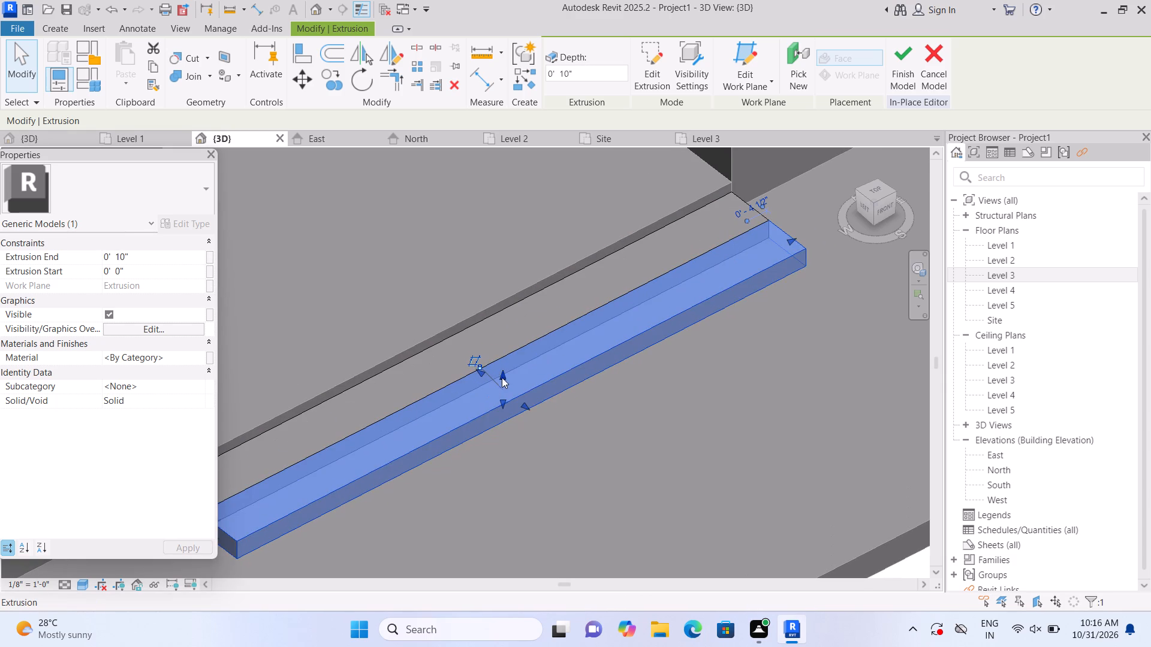
pyautogui.moveTo(504, 373); pyautogui.dragTo(506, 389)
pyautogui.scroll(-1, 505, 447)
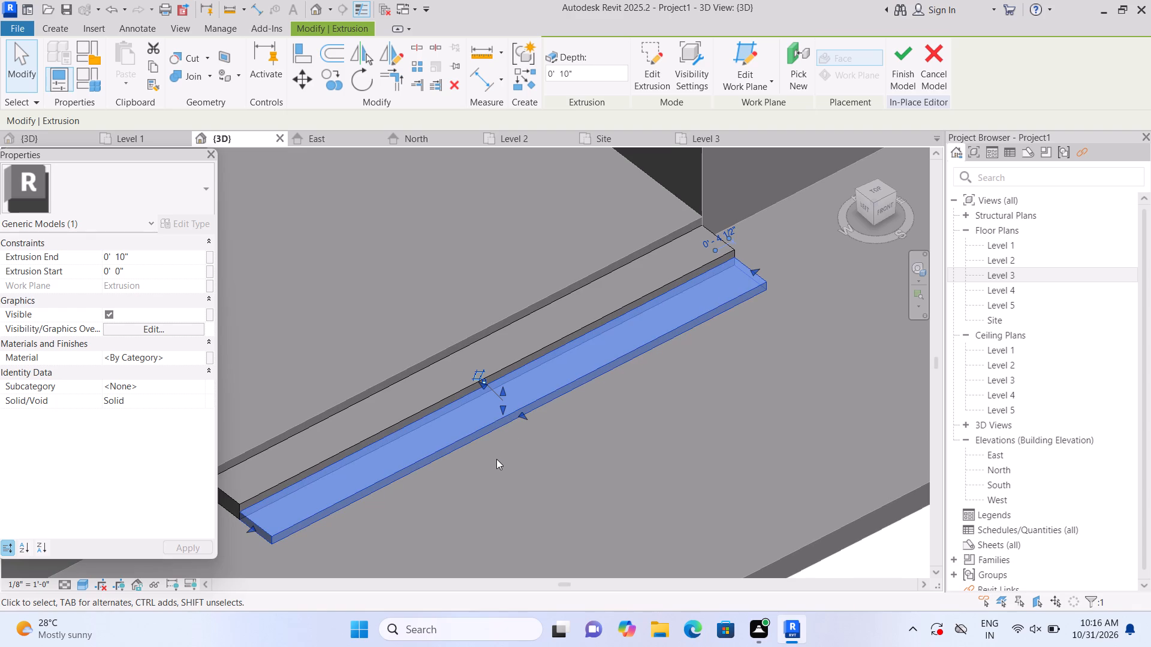
pyautogui.press('Escape')
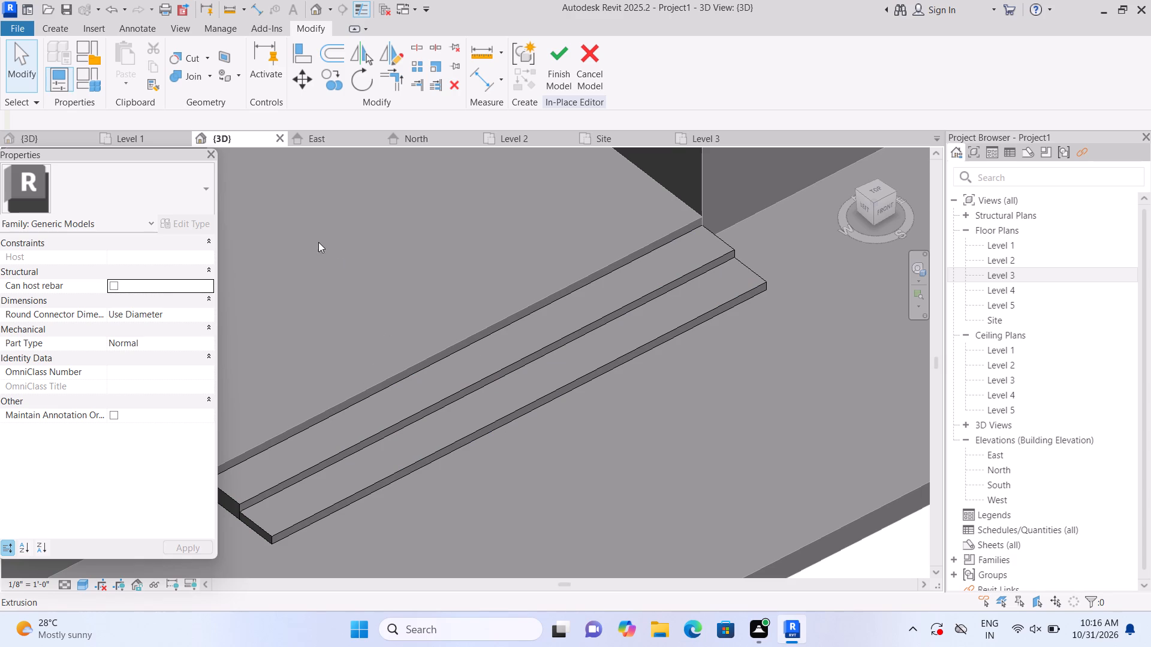
# Create a third extrusion on the second step's front face from a 17'-4 1/2" long rectangle reaching the far side edge of the floor.
pyautogui.click(63, 27)
pyautogui.click(128, 58)
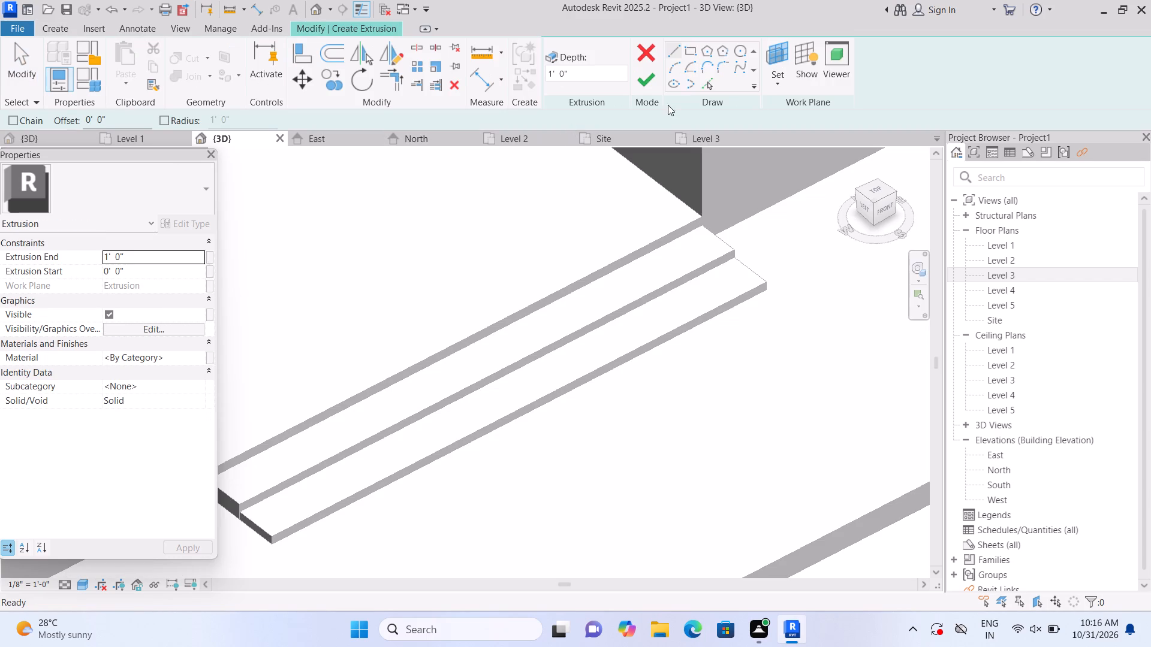
pyautogui.click(781, 88)
pyautogui.click(797, 131)
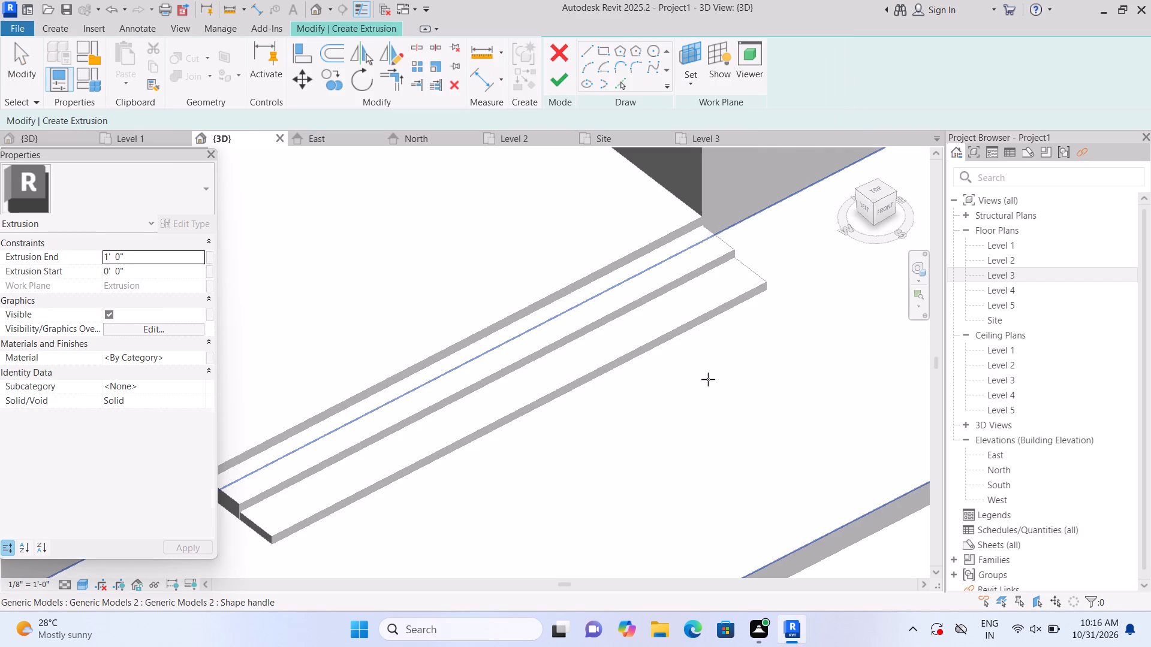
pyautogui.click(599, 380)
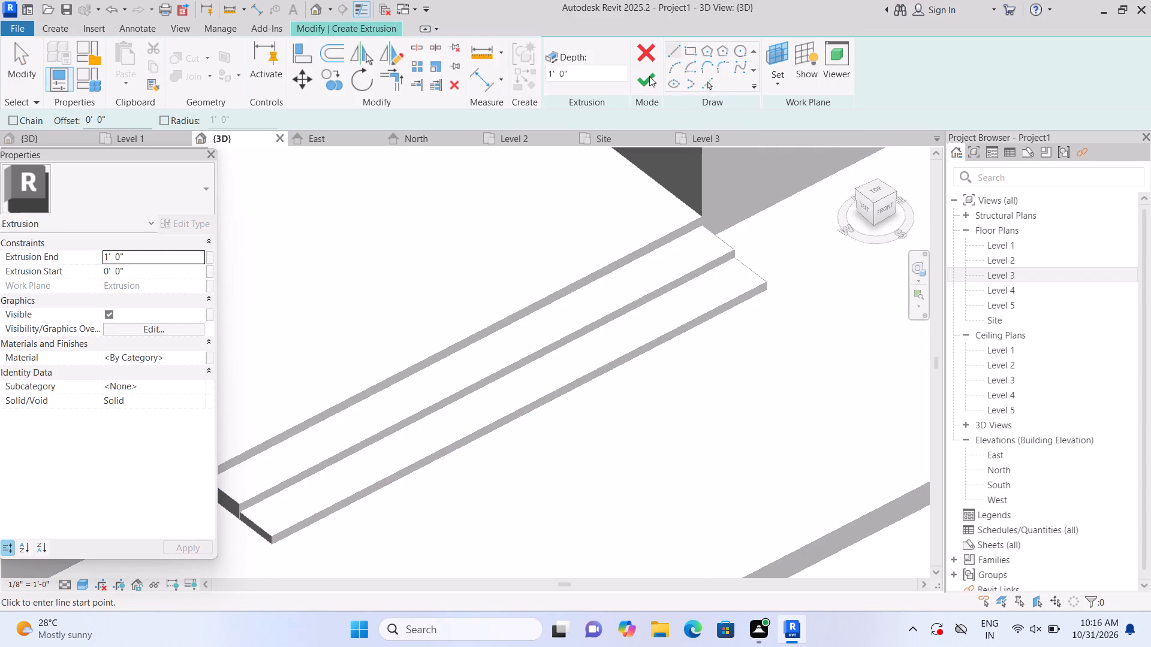
pyautogui.click(686, 55)
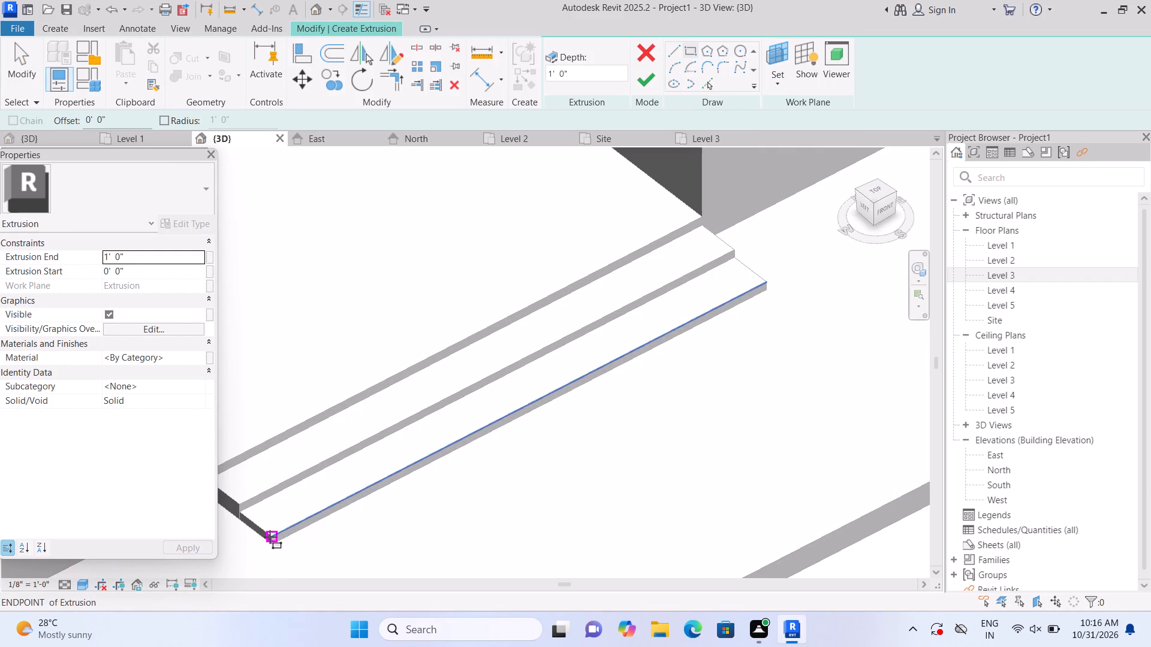
pyautogui.click(269, 536)
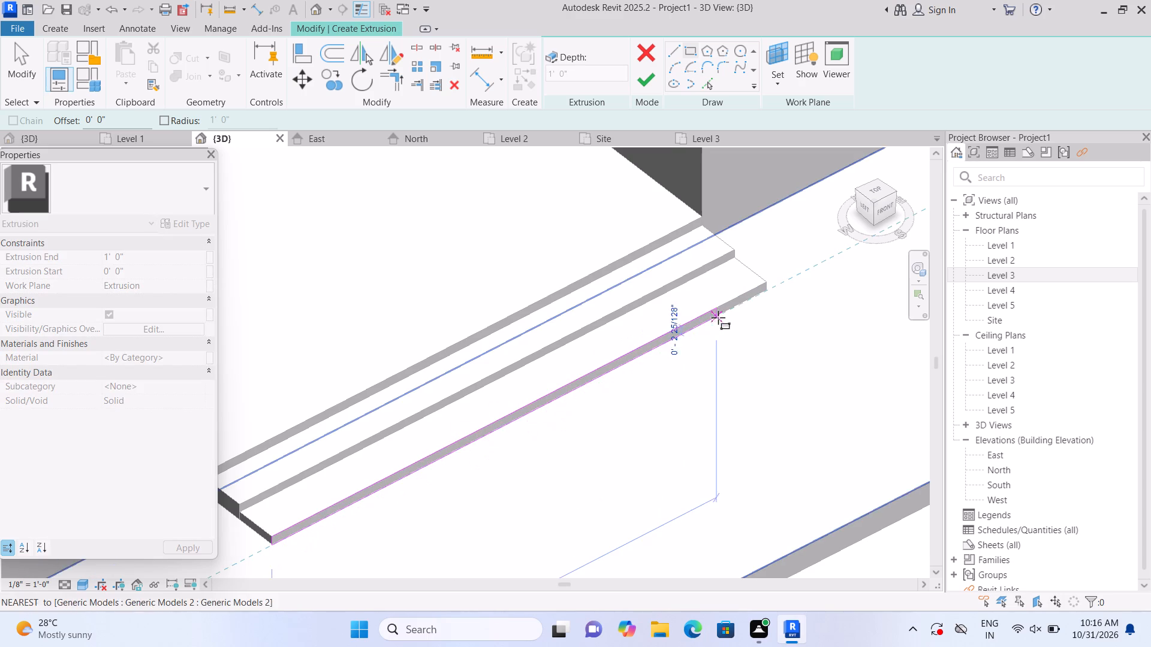
pyautogui.moveTo(790, 303); pyautogui.dragTo(703, 368, button='middle')
pyautogui.scroll(-3, 692, 363)
pyautogui.moveTo(703, 362); pyautogui.dragTo(532, 455, button='middle')
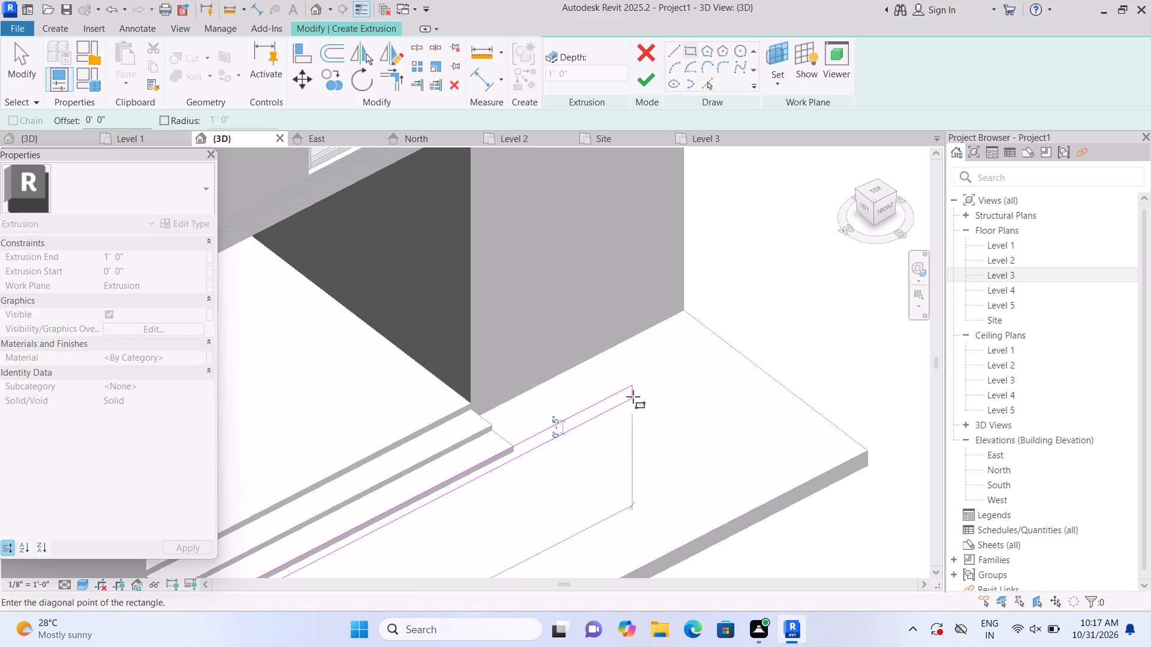
pyautogui.click(722, 340)
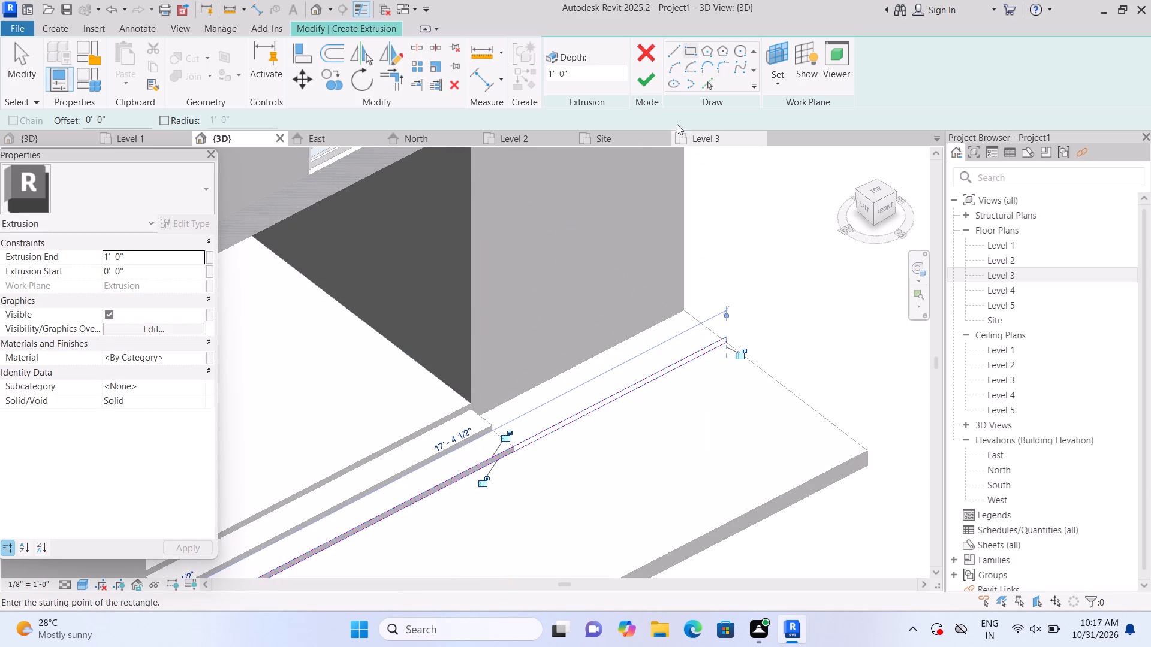
pyautogui.click(641, 77)
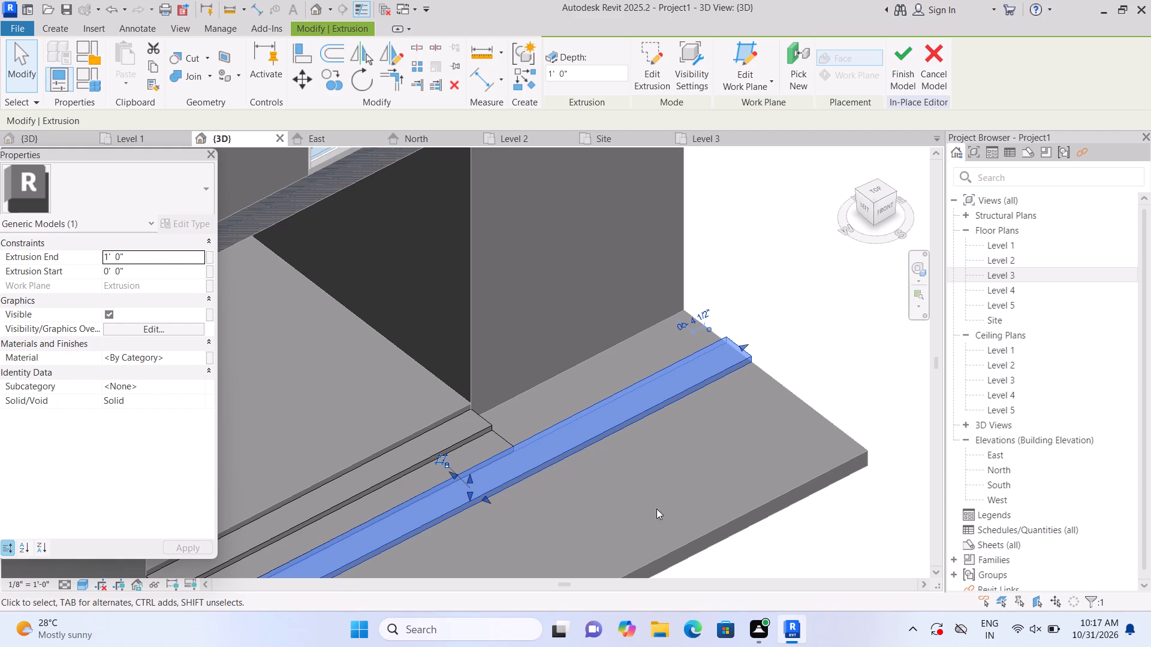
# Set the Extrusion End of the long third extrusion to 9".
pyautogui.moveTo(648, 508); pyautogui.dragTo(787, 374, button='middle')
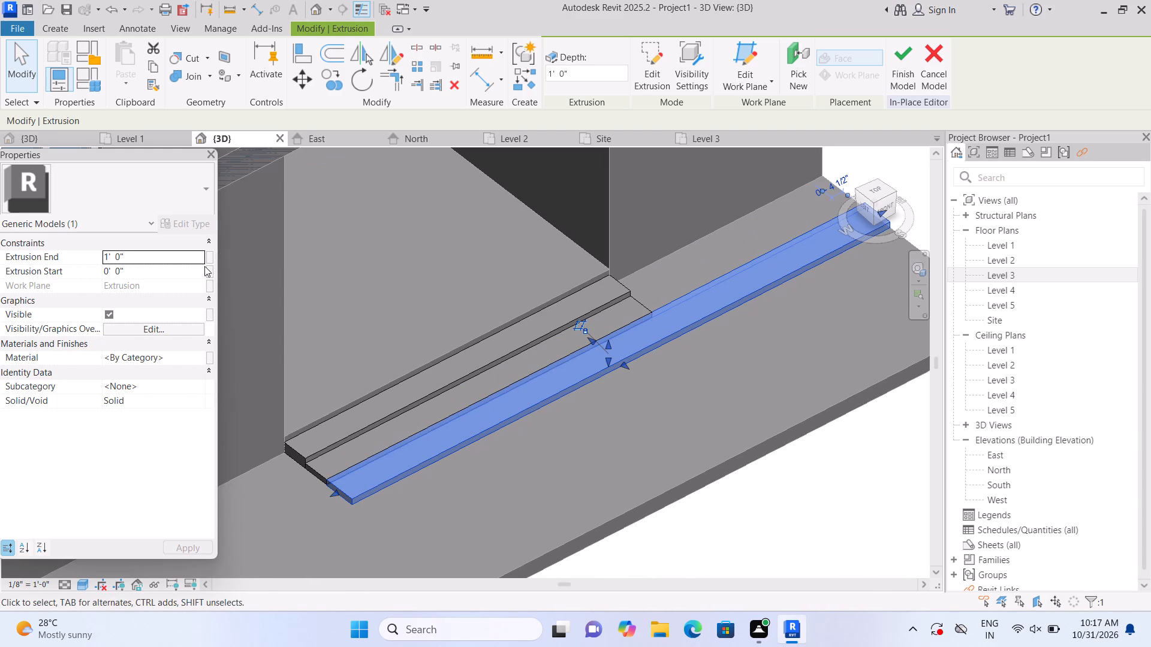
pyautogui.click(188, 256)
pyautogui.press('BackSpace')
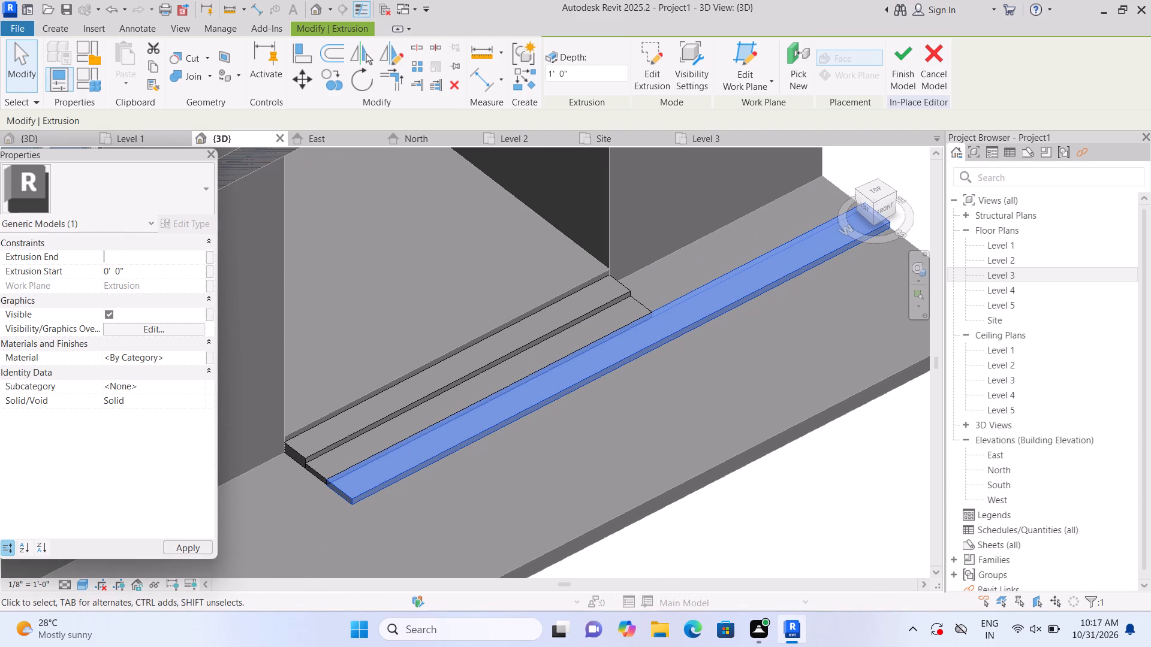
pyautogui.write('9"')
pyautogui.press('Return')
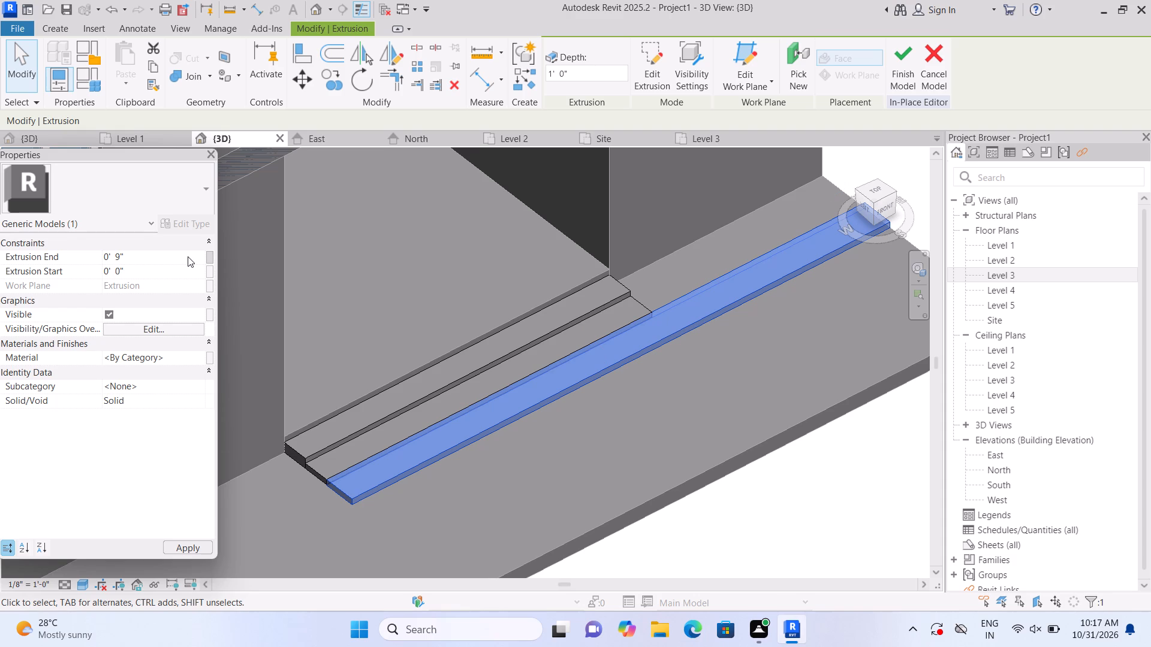
# Set the Extrusion End of the long third step extrusion to 10".
pyautogui.click(188, 257)
pyautogui.press('BackSpace')
pyautogui.write('10"')
pyautogui.press('Return')
# Lower the top face of the long third extrusion slightly below the second step's top.
pyautogui.scroll(1, 638, 462)
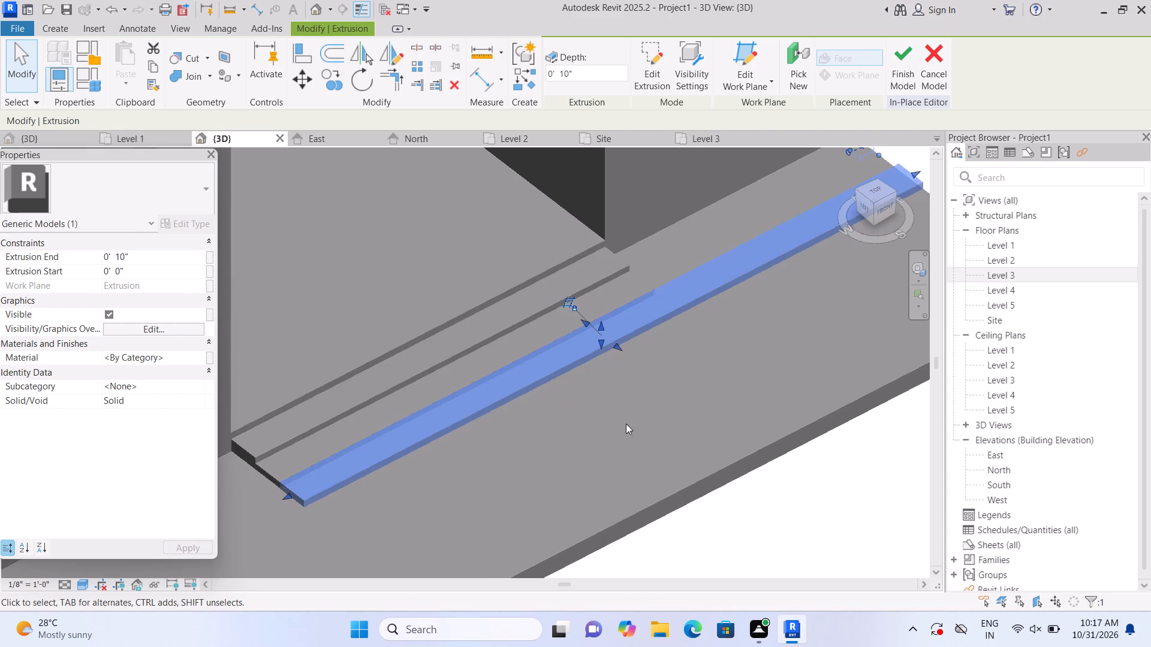
pyautogui.scroll(4, 608, 362)
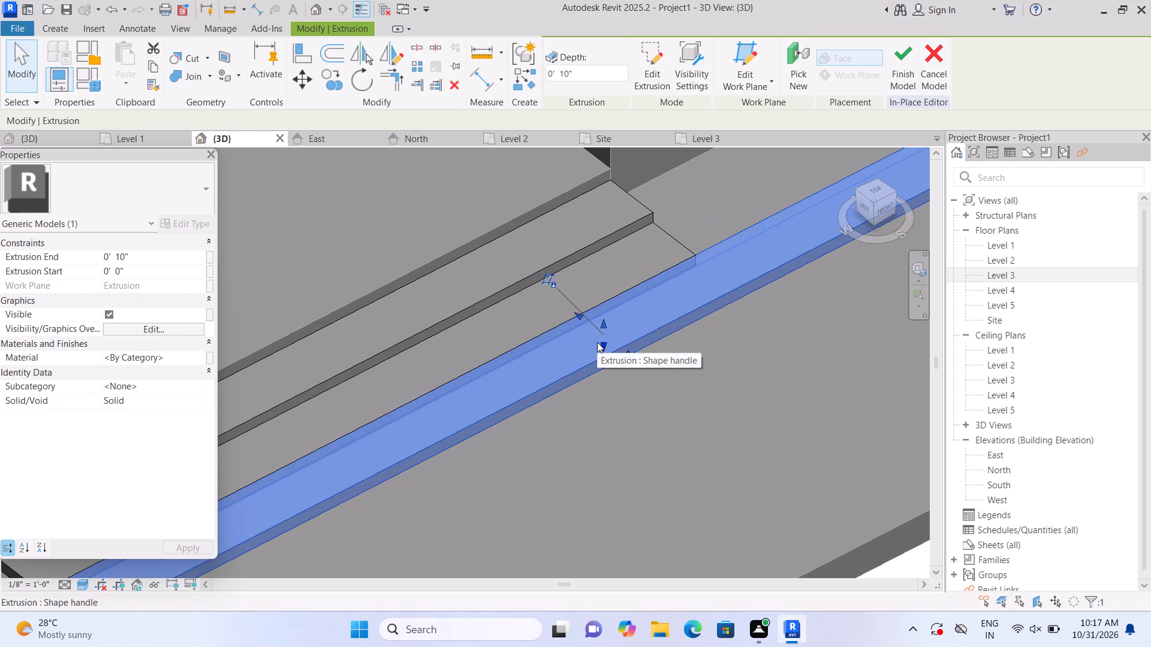
pyautogui.scroll(1, 598, 347)
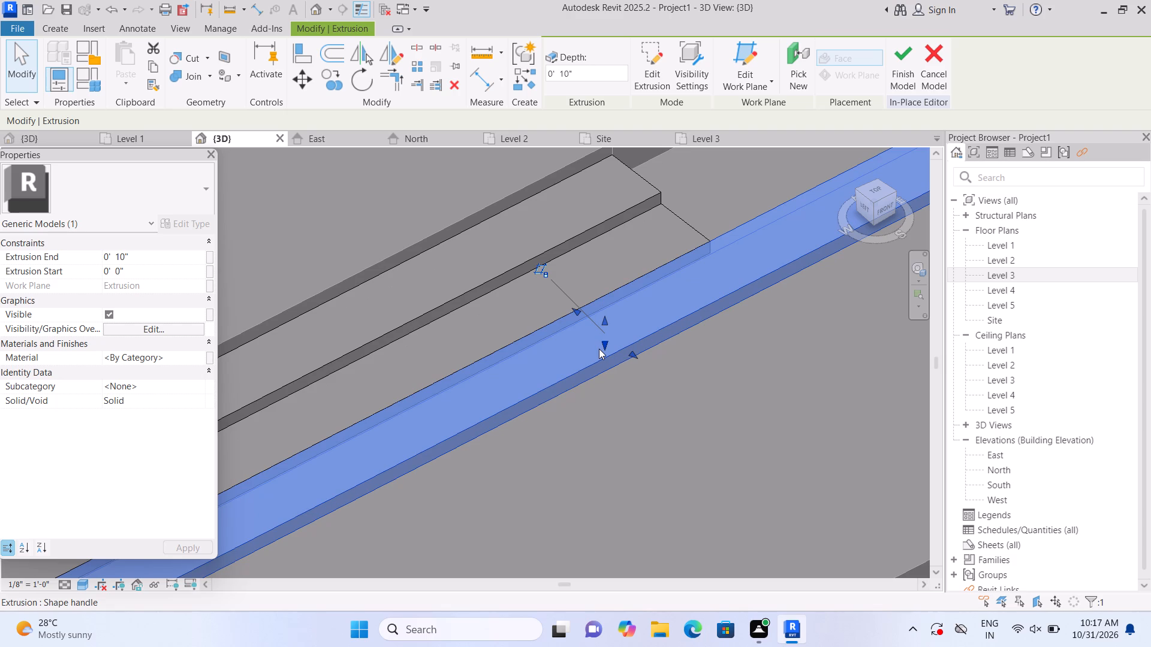
pyautogui.scroll(2, 611, 377)
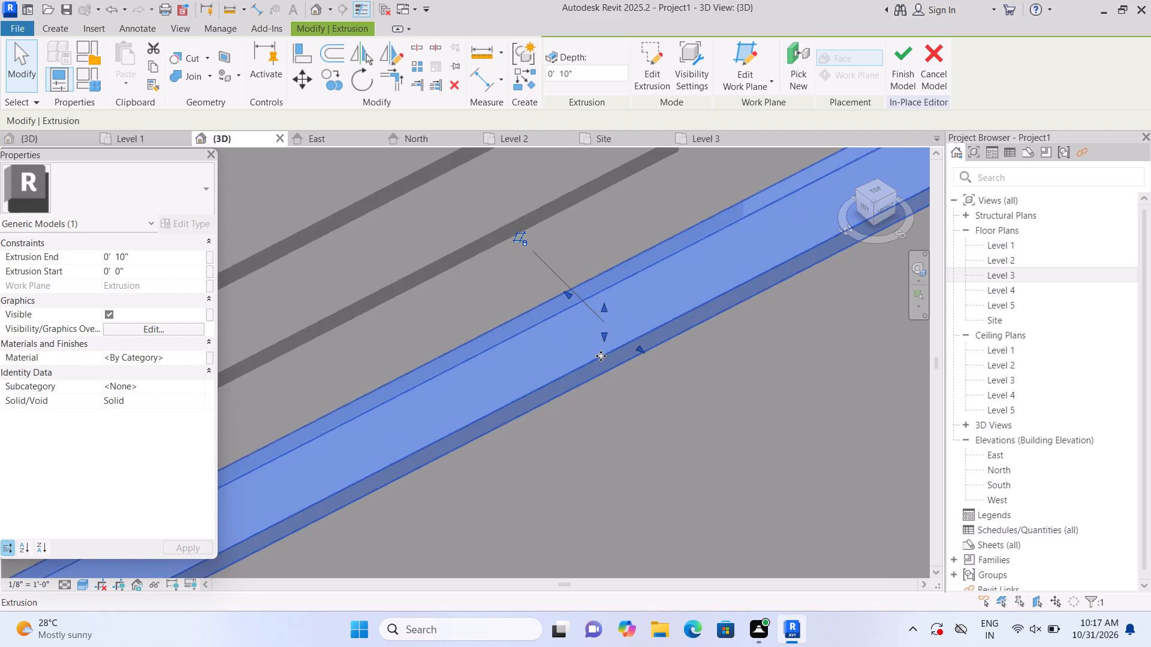
pyautogui.moveTo(602, 306); pyautogui.dragTo(603, 315)
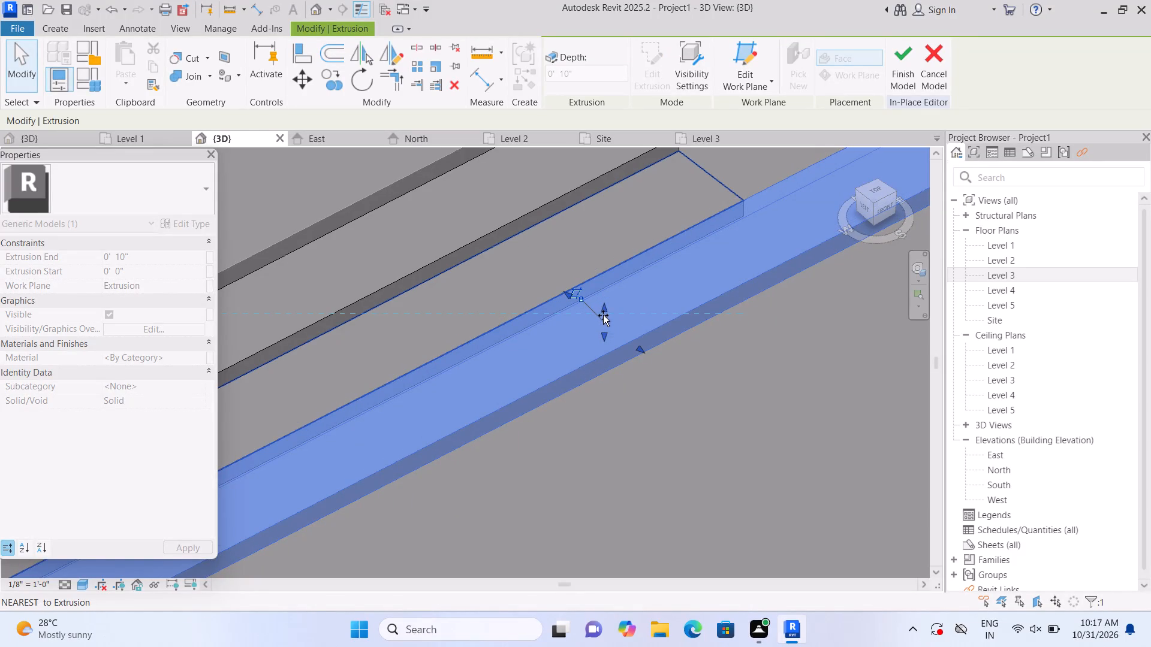
pyautogui.moveTo(603, 315); pyautogui.dragTo(603, 316)
pyautogui.scroll(3, 602, 319)
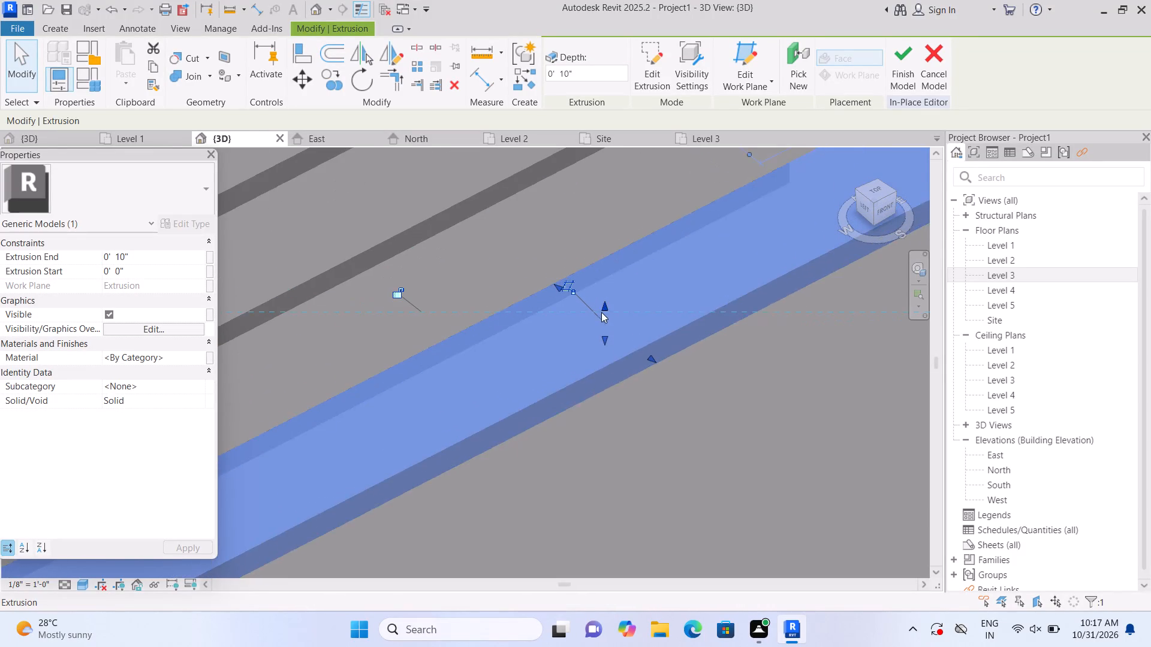
pyautogui.scroll(3, 601, 312)
pyautogui.moveTo(606, 306); pyautogui.dragTo(605, 326)
pyautogui.scroll(-7, 608, 344)
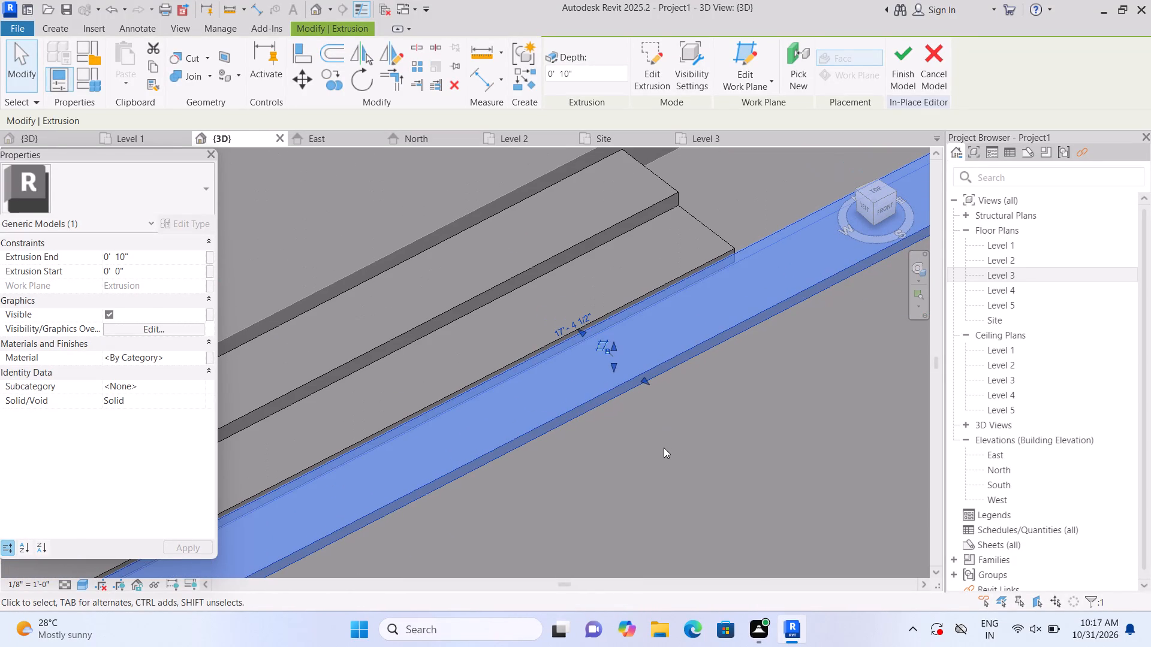
pyautogui.press('Escape')
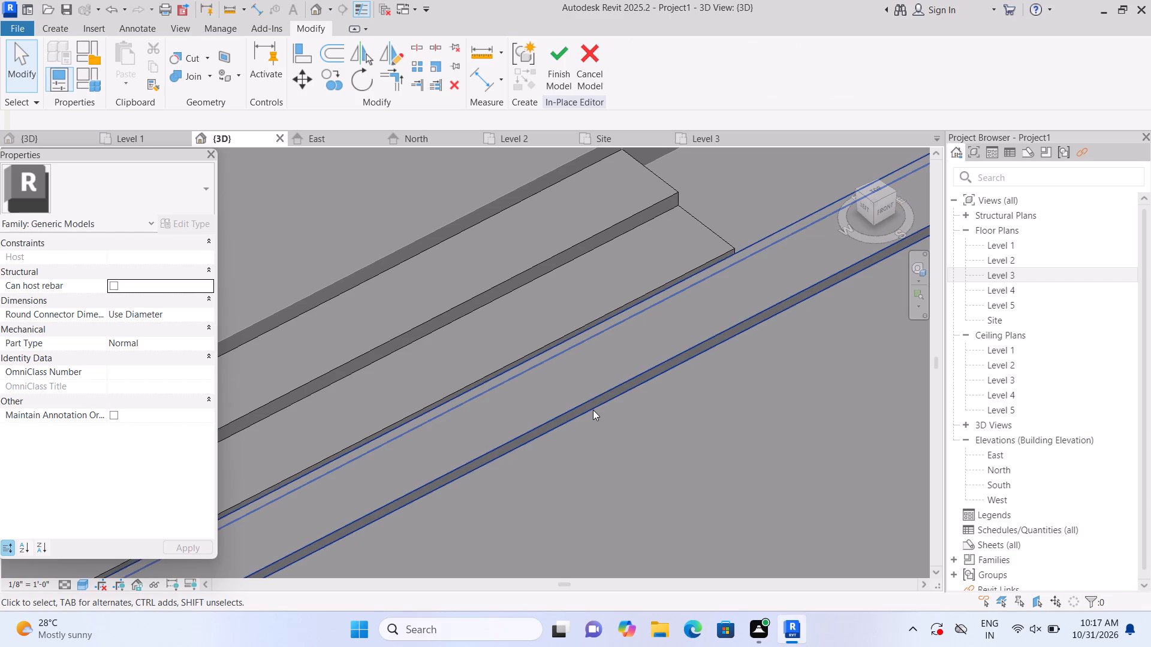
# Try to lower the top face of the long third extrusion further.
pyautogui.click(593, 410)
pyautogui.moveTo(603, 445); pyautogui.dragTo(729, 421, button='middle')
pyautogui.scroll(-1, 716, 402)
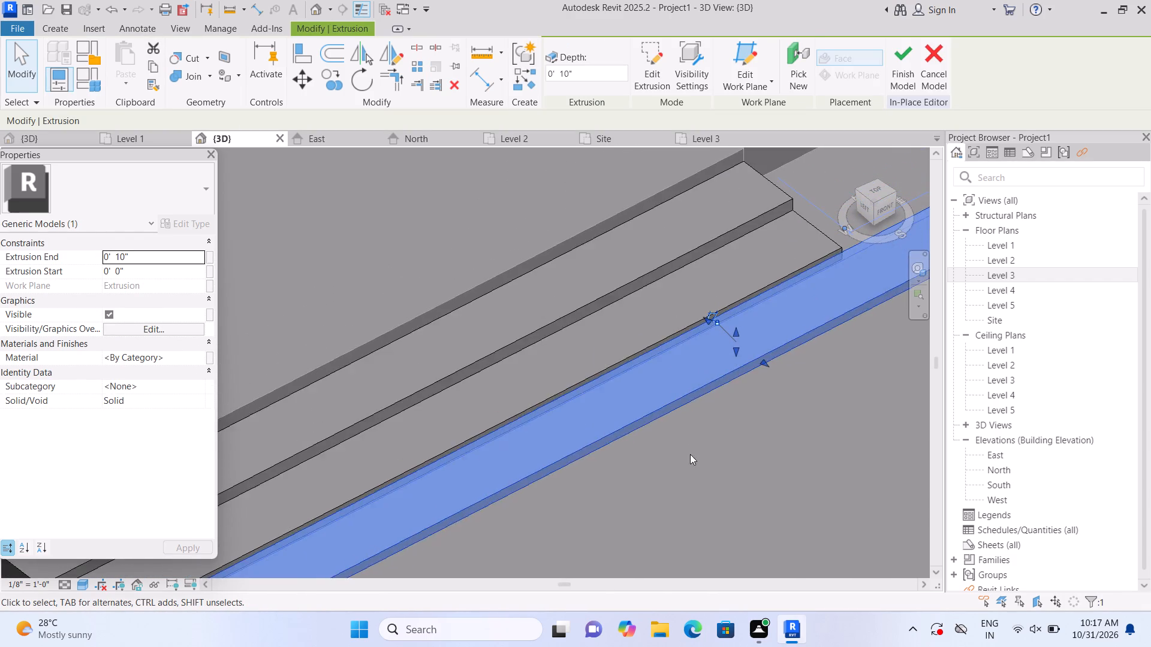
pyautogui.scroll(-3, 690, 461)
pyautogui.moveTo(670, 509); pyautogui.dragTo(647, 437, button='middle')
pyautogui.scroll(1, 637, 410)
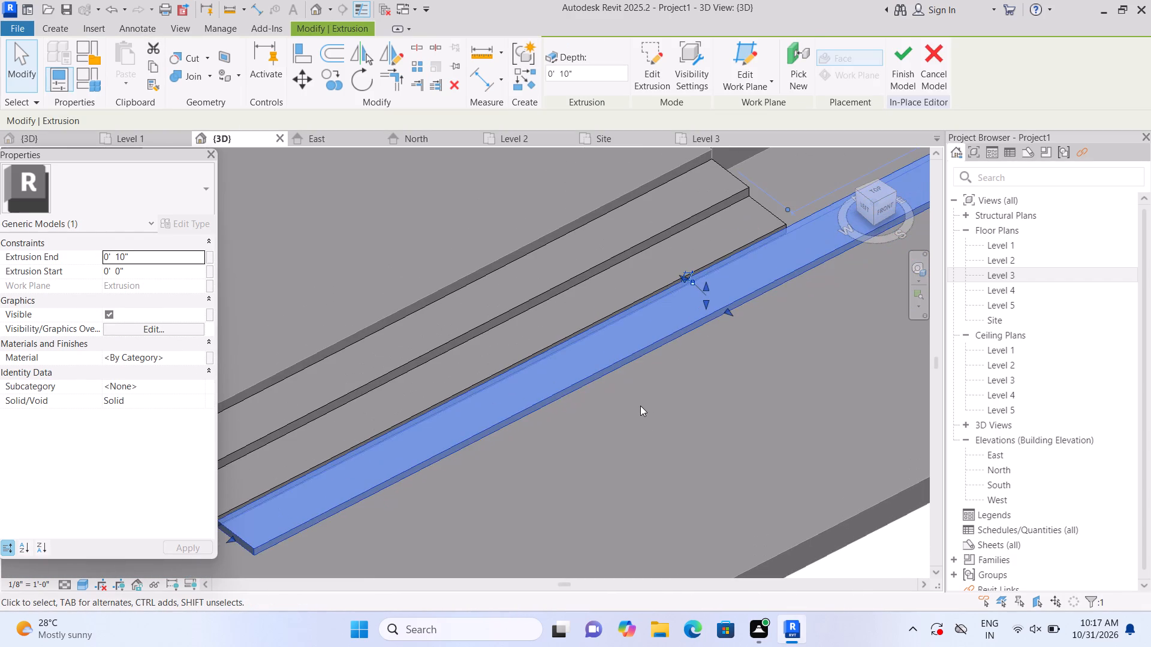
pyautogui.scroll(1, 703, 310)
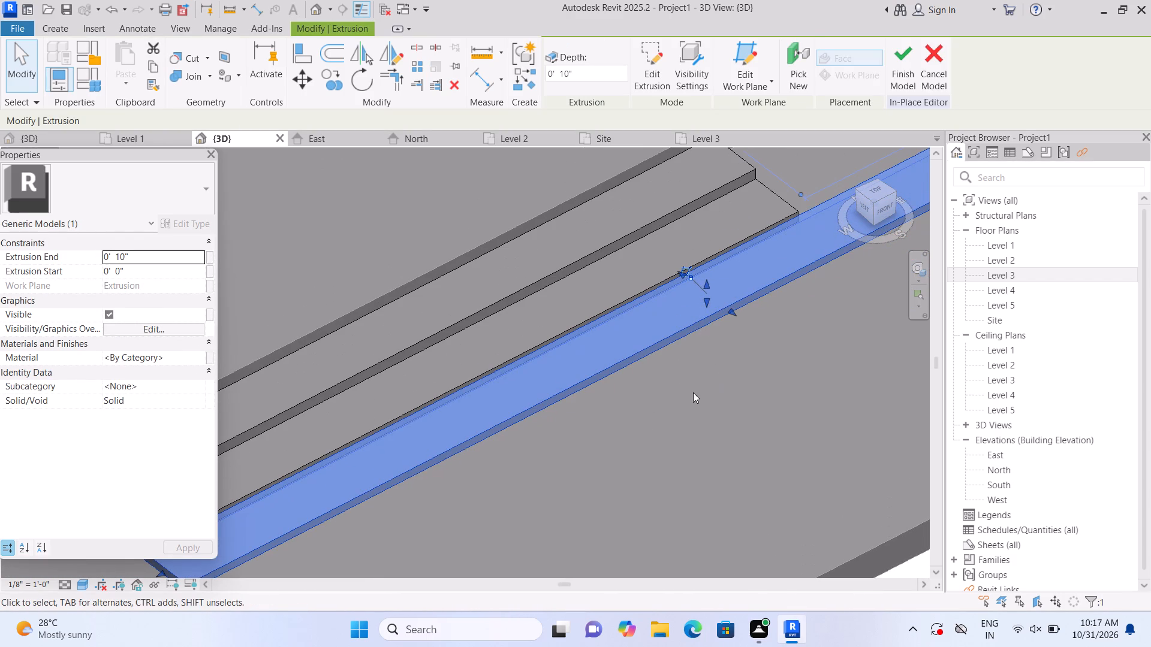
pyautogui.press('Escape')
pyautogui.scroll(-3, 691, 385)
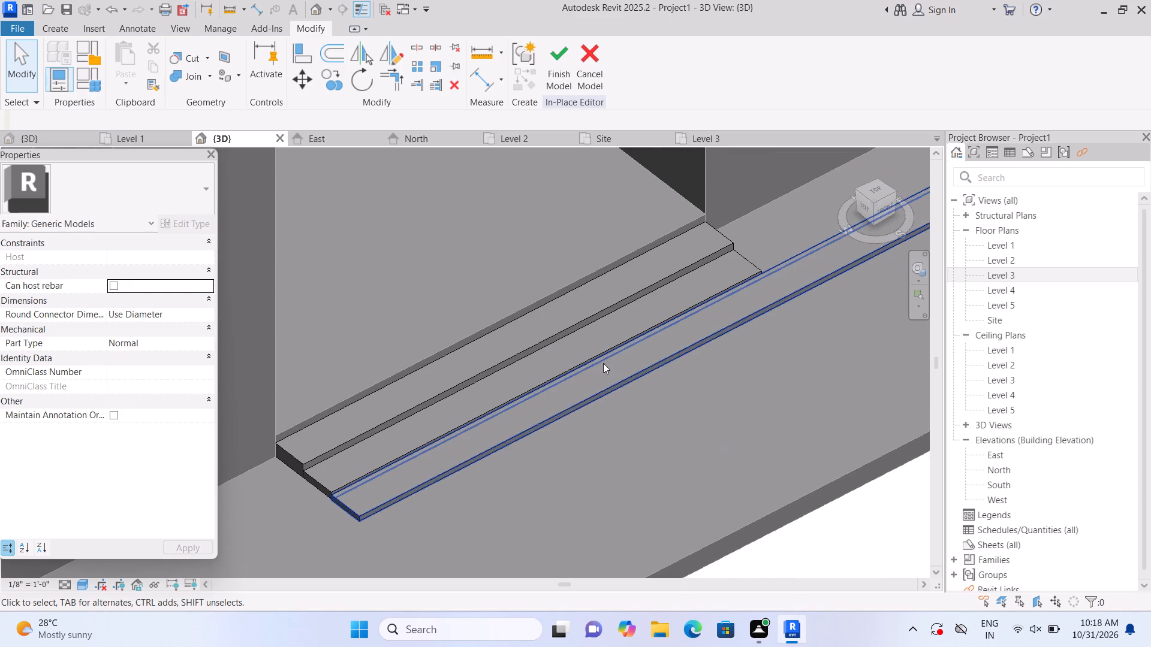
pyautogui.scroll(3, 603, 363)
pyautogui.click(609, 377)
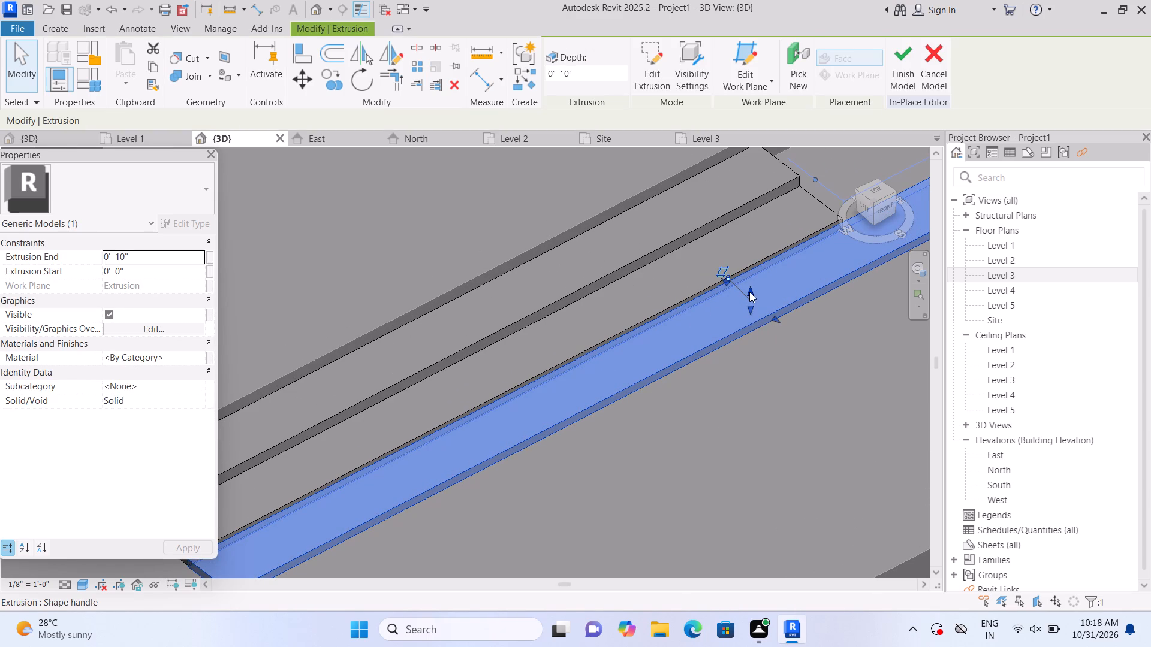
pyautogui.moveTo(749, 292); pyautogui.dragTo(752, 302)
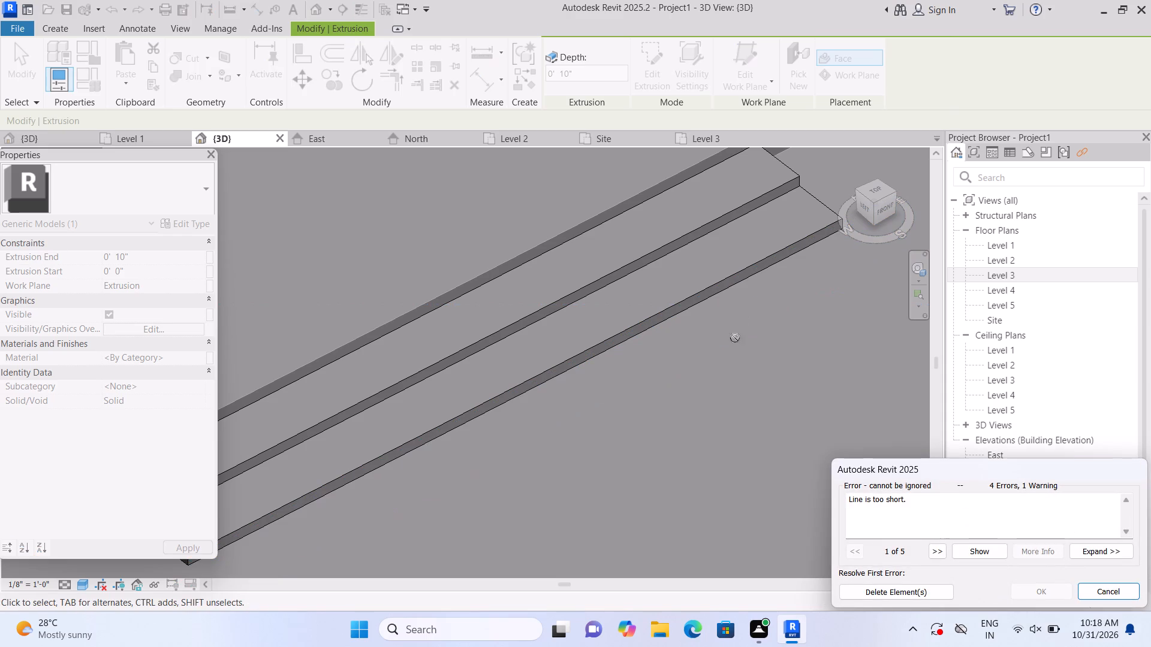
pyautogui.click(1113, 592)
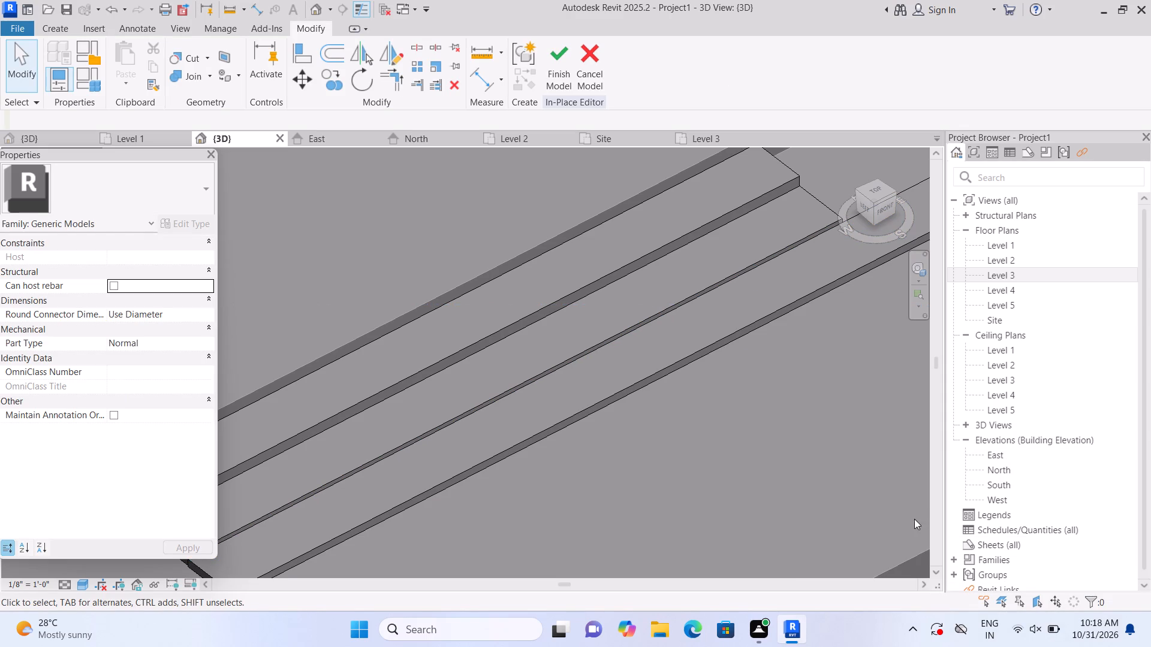
# Examine the three entrance steps from the front corner of the house, including the long step's end near the floor edge.
pyautogui.scroll(-2, 878, 500)
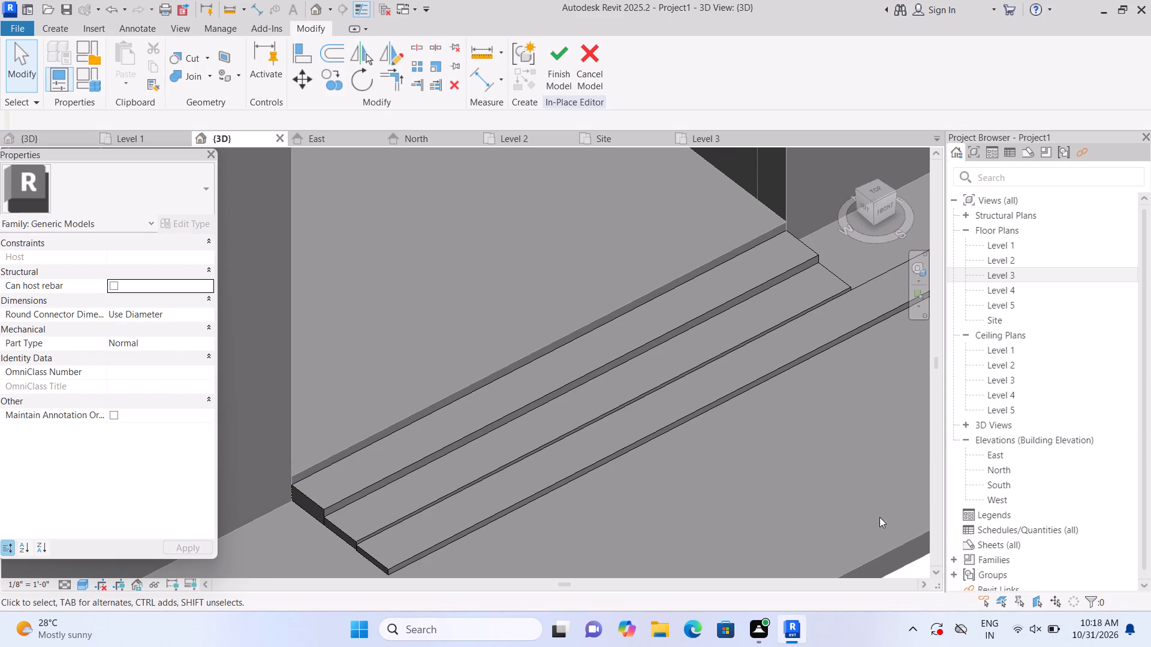
pyautogui.keyDown('shift'); pyautogui.moveTo(879, 519); pyautogui.dragTo(825, 565, button='middle'); pyautogui.keyUp('shift')
pyautogui.scroll(-7, 765, 519)
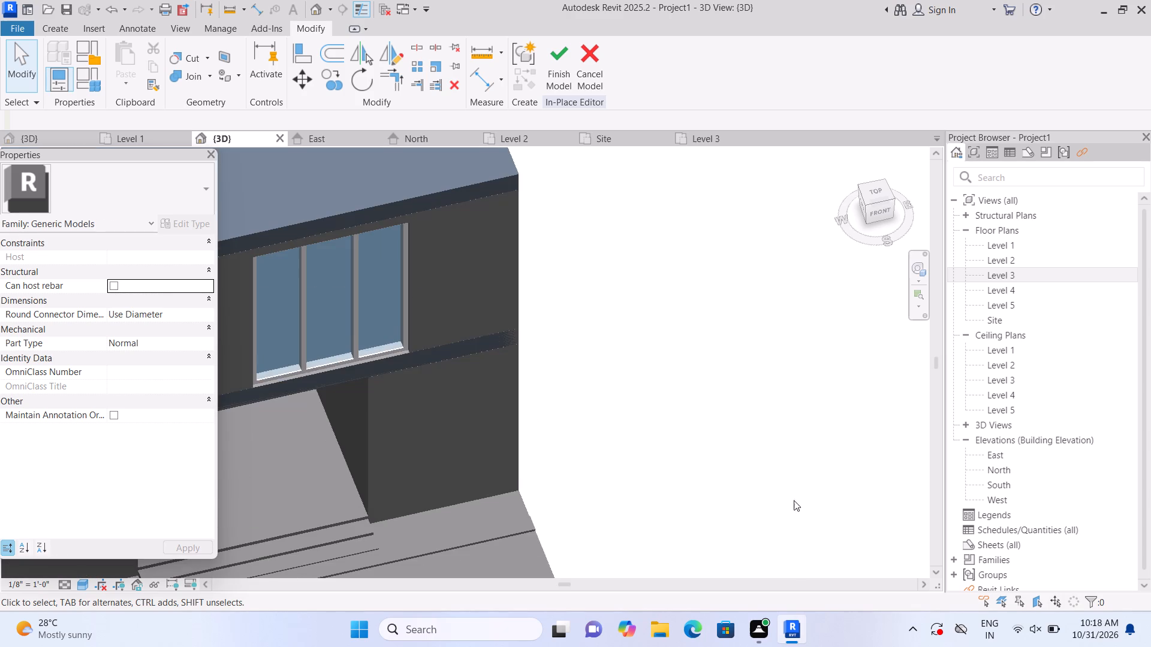
pyautogui.click(846, 154)
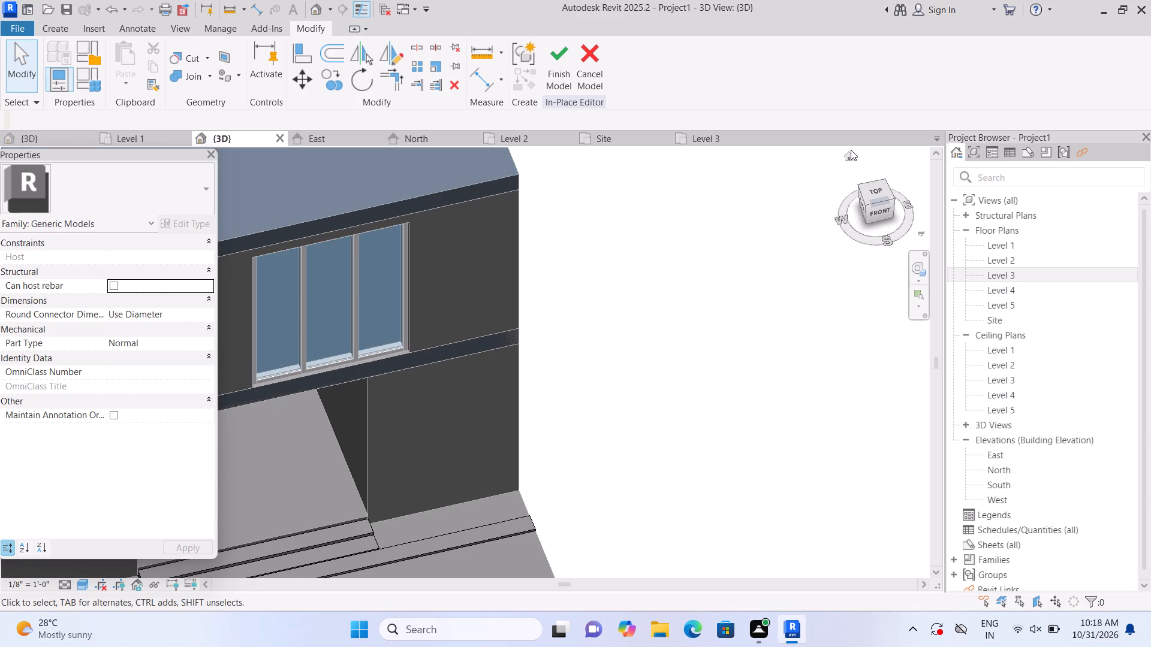
pyautogui.click(851, 155)
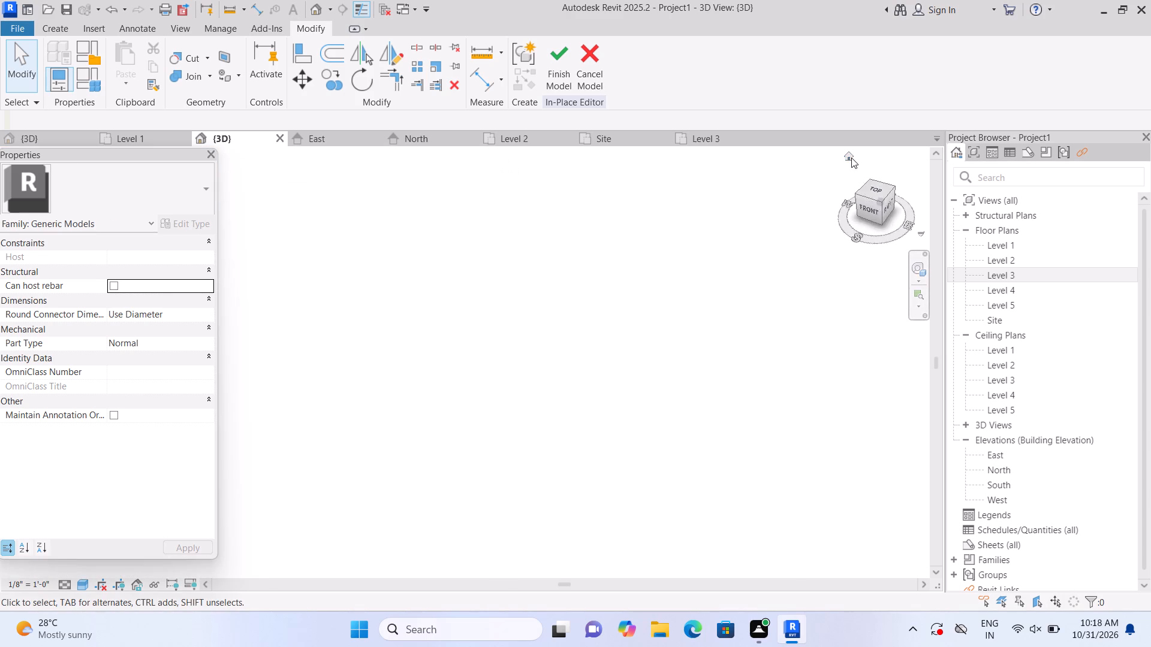
pyautogui.scroll(5, 291, 439)
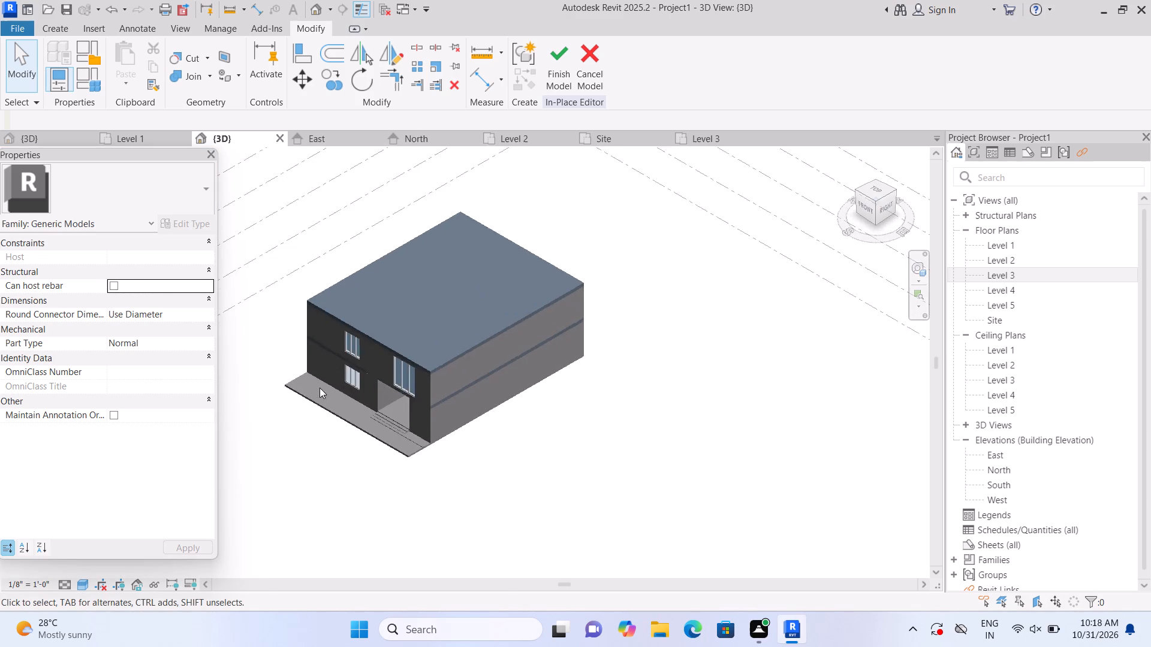
pyautogui.scroll(10, 320, 388)
pyautogui.scroll(1, 458, 465)
pyautogui.moveTo(458, 465); pyautogui.dragTo(441, 564, button='middle')
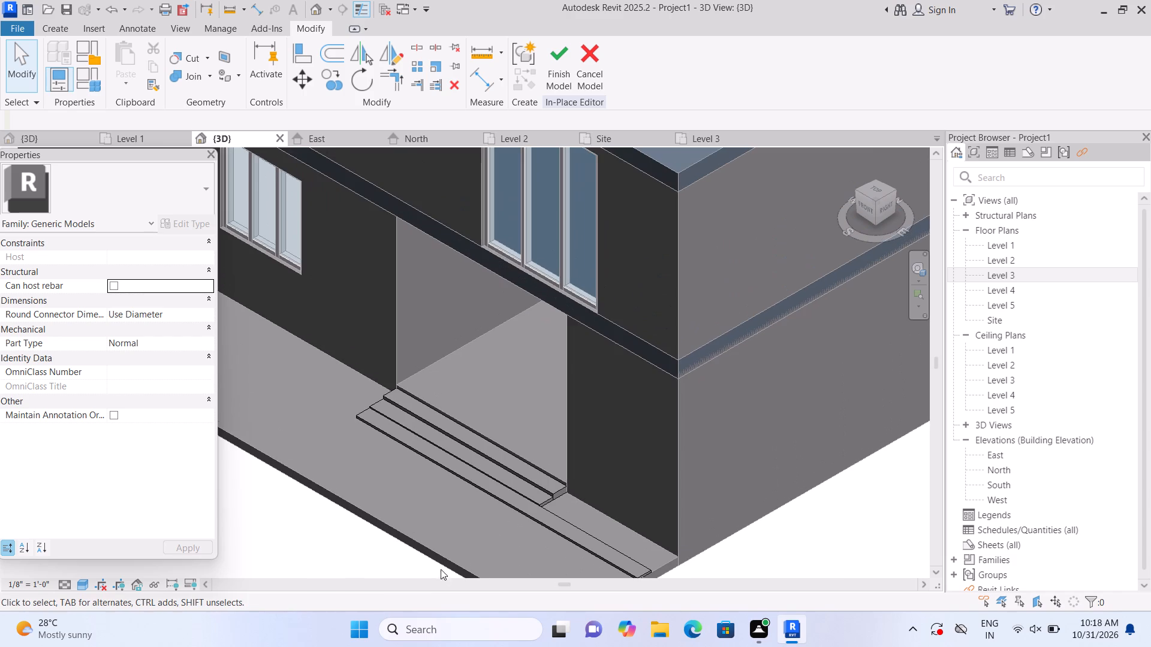
pyautogui.keyDown('shift'); pyautogui.moveTo(486, 585); pyautogui.dragTo(481, 591, button='middle'); pyautogui.keyUp('shift')
pyautogui.keyDown('shift'); pyautogui.moveTo(481, 591); pyautogui.dragTo(457, 598, button='middle'); pyautogui.keyUp('shift')
pyautogui.scroll(-1, 462, 528)
pyautogui.moveTo(479, 537); pyautogui.dragTo(447, 478, button='middle')
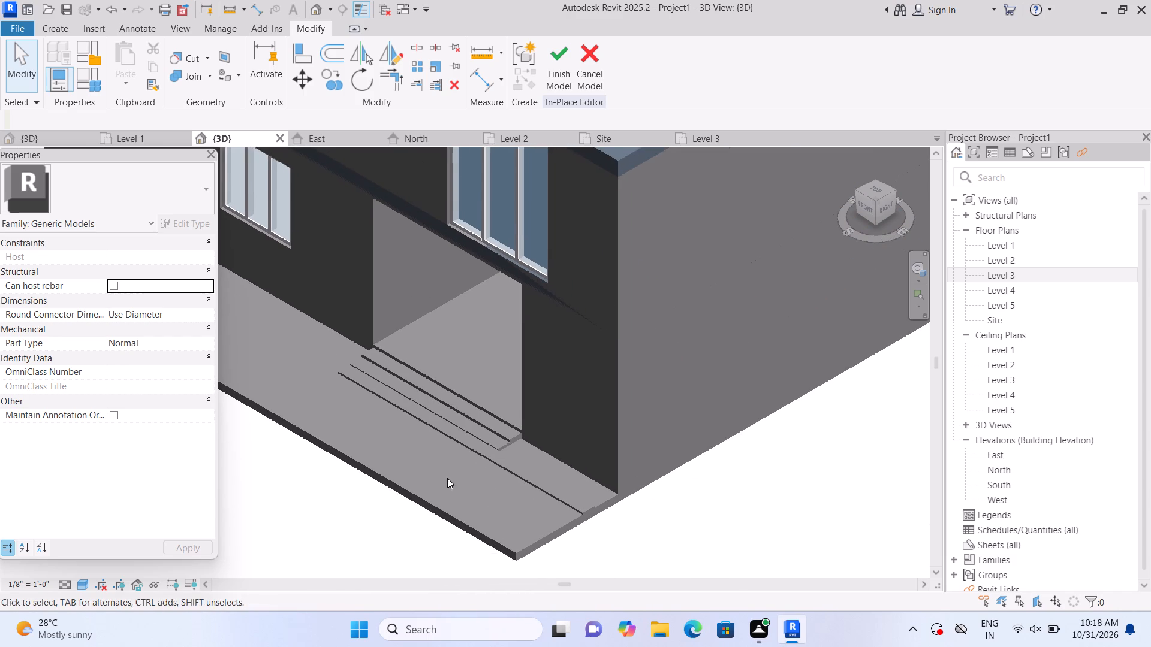
pyautogui.keyDown('shift'); pyautogui.moveTo(496, 522); pyautogui.dragTo(467, 538, button='middle'); pyautogui.keyUp('shift')
pyautogui.scroll(3, 415, 312)
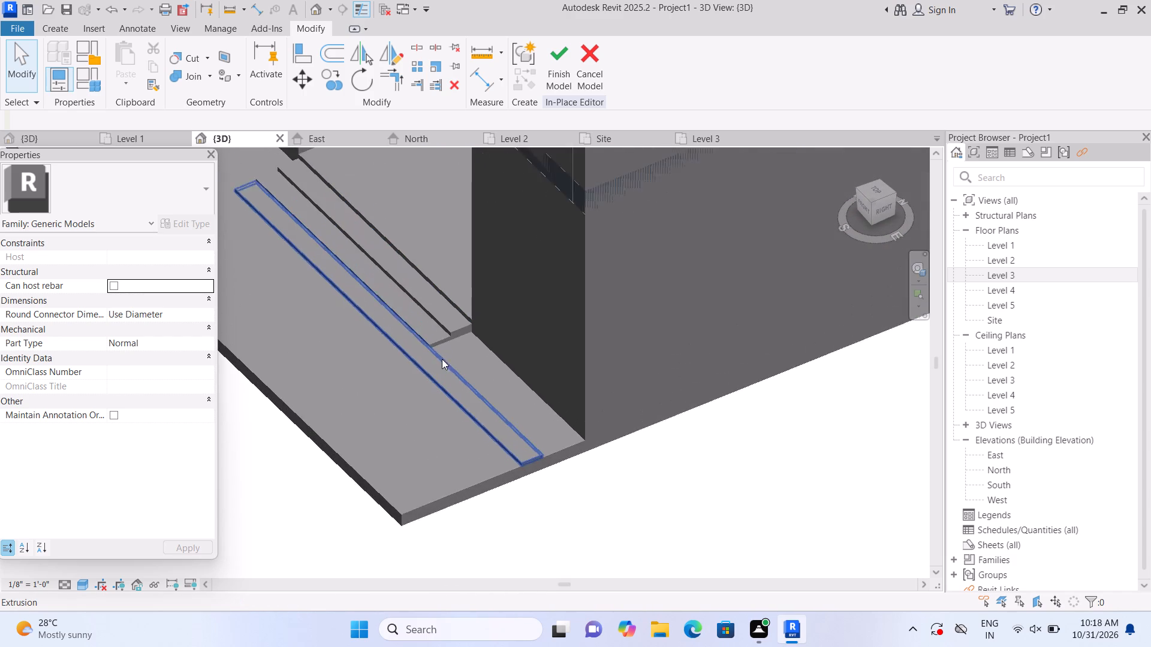
pyautogui.scroll(4, 442, 359)
pyautogui.moveTo(414, 443); pyautogui.dragTo(415, 547, button='middle')
pyautogui.scroll(1, 414, 443)
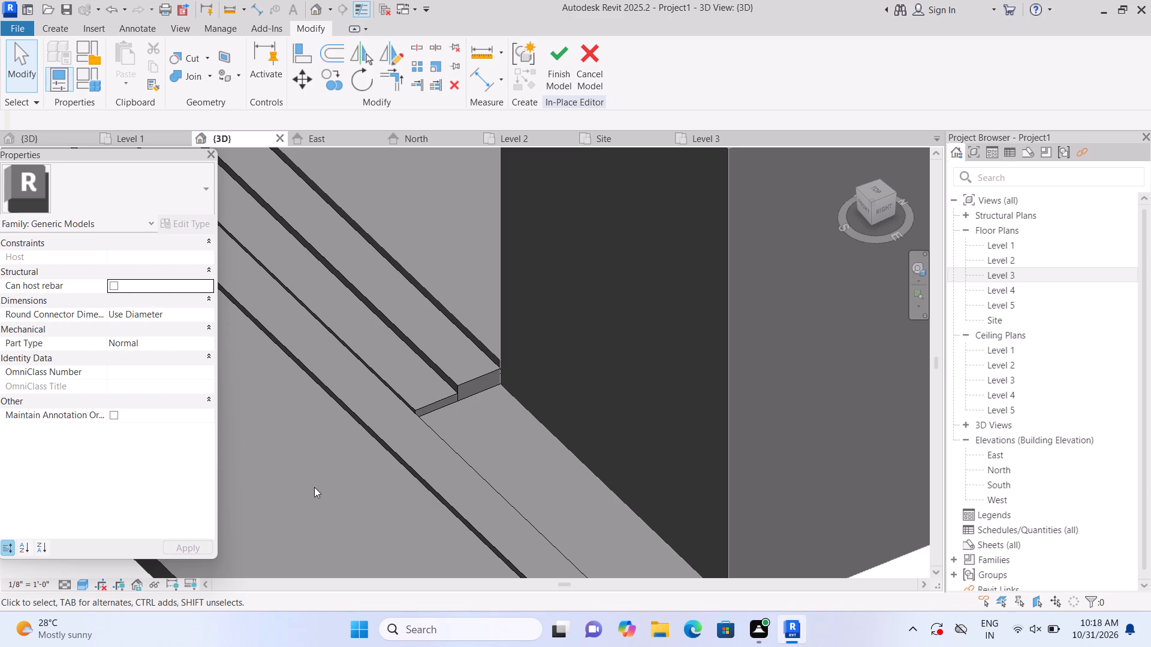
pyautogui.moveTo(314, 487); pyautogui.dragTo(278, 355, button='middle')
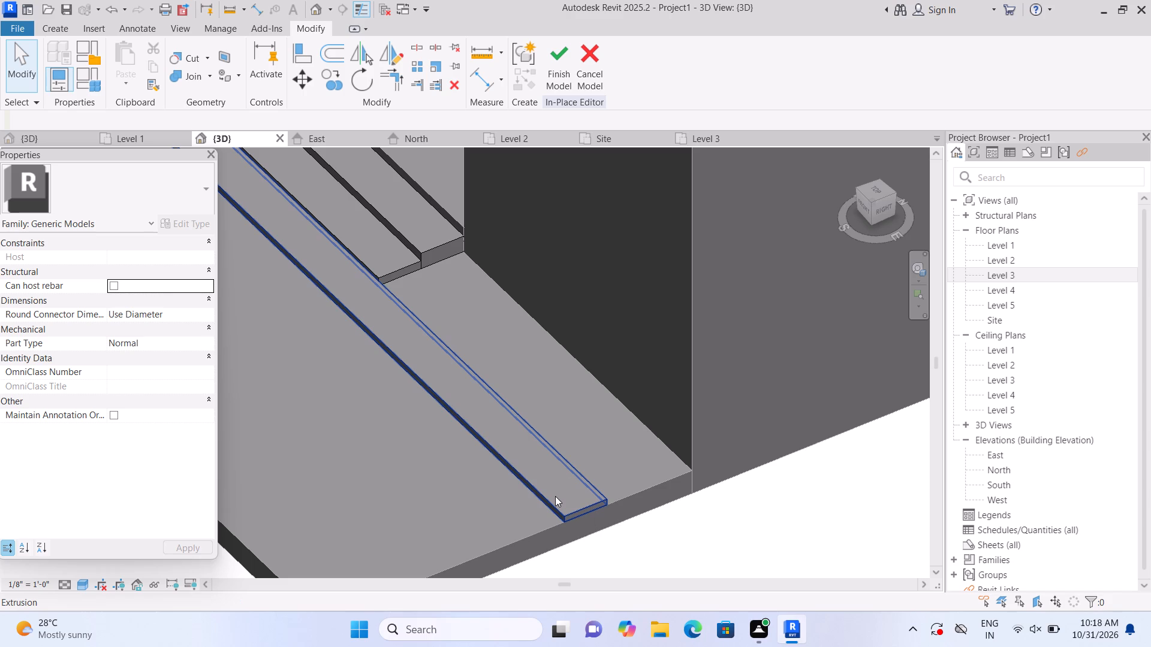
# Shorten the long third extrusion by pulling its end face back slightly from the floor's side edge.
pyautogui.click(587, 509)
pyautogui.scroll(2, 587, 509)
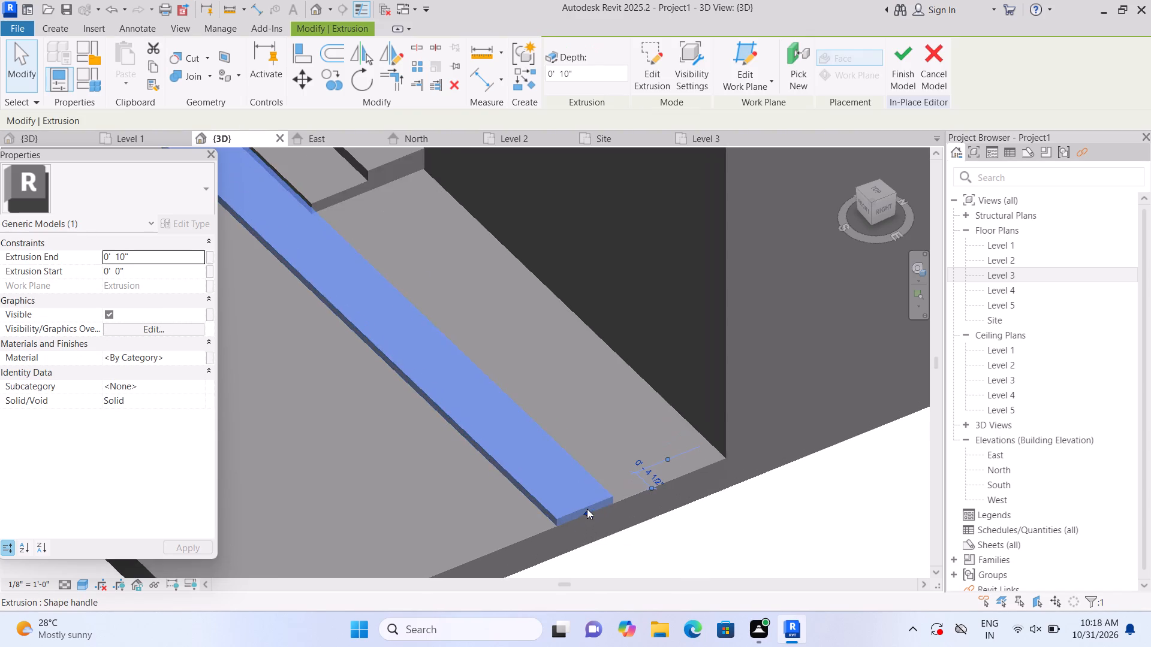
pyautogui.scroll(-2, 587, 512)
pyautogui.scroll(-3, 517, 483)
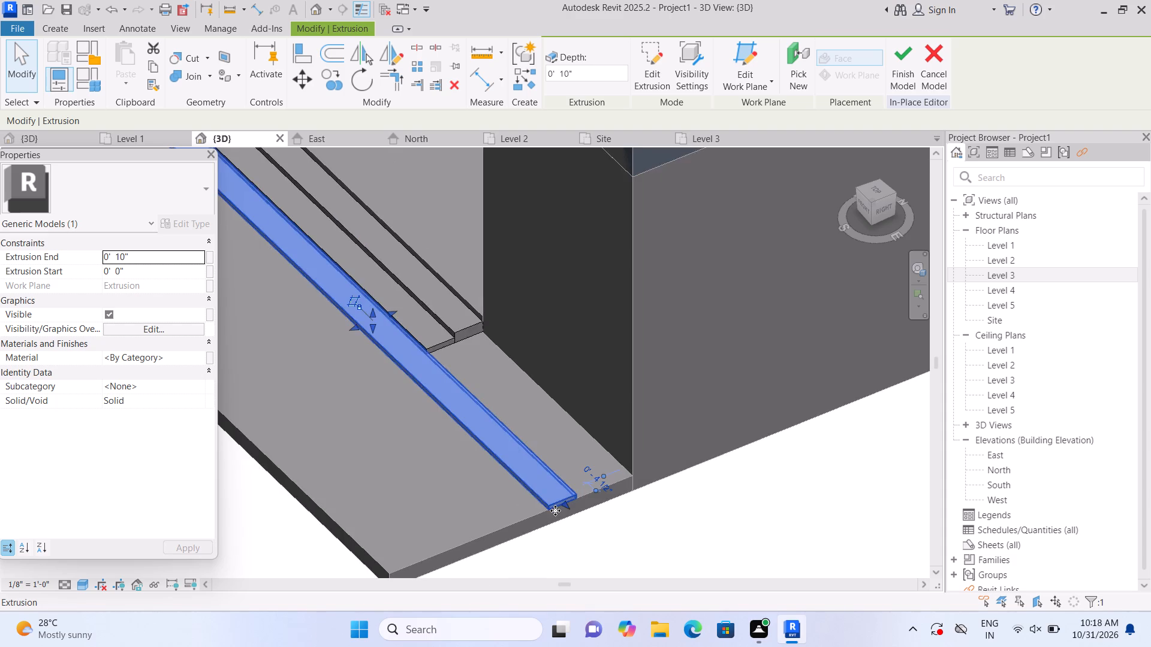
pyautogui.scroll(5, 555, 510)
pyautogui.moveTo(570, 491); pyautogui.dragTo(550, 461)
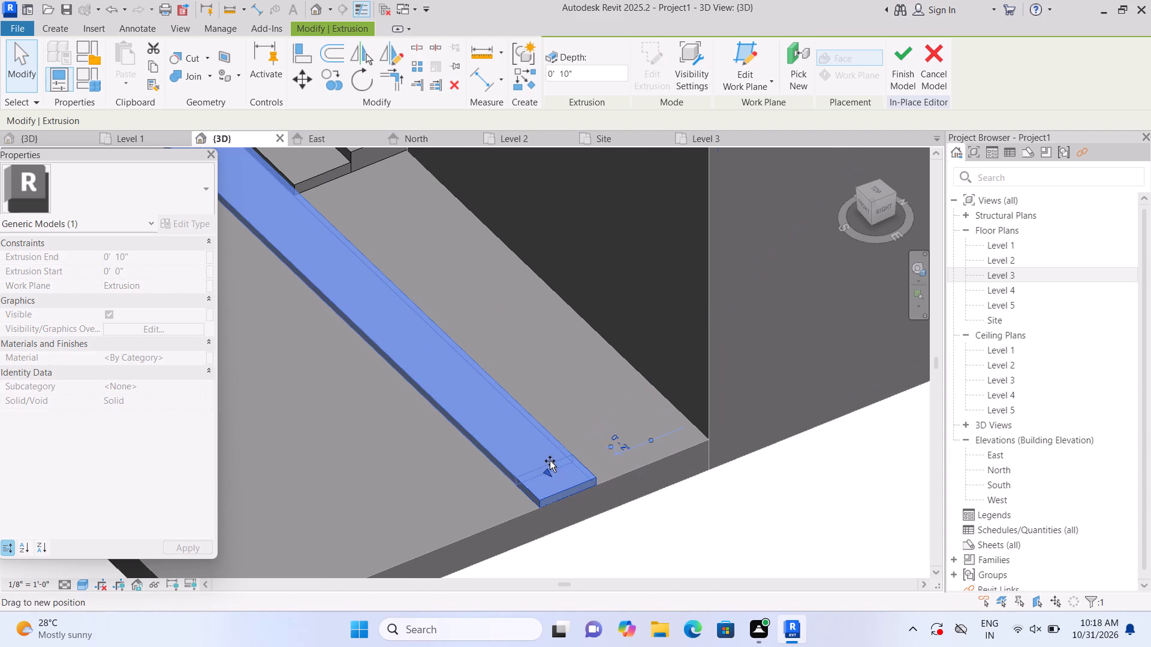
pyautogui.moveTo(550, 461); pyautogui.dragTo(546, 455)
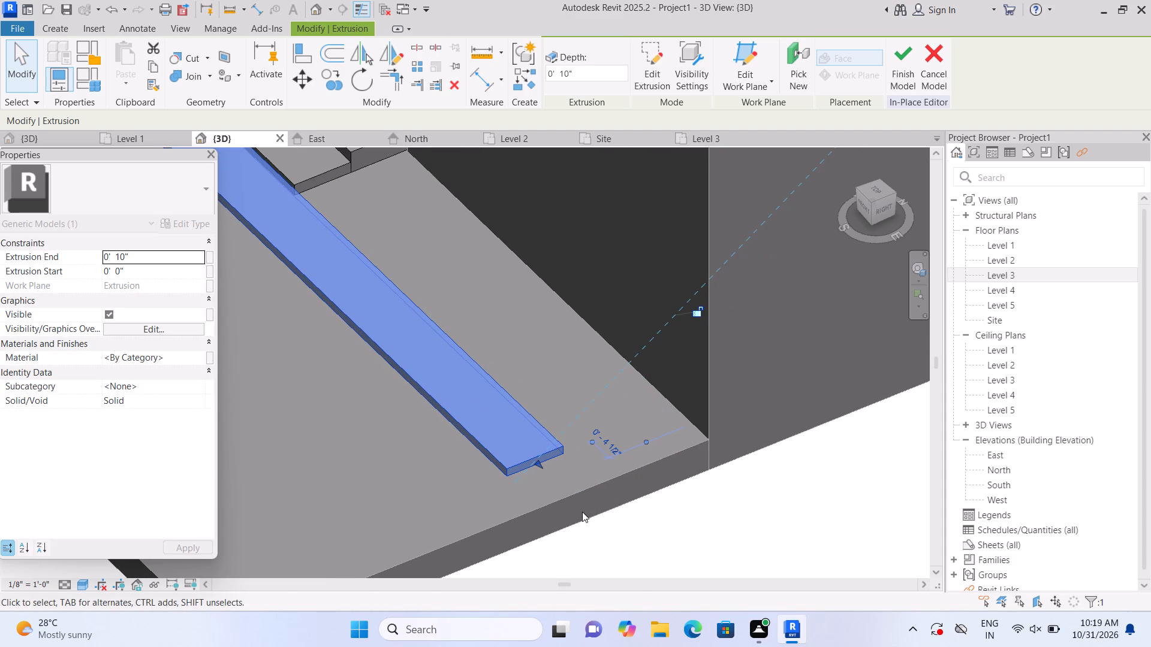
pyautogui.click(592, 523)
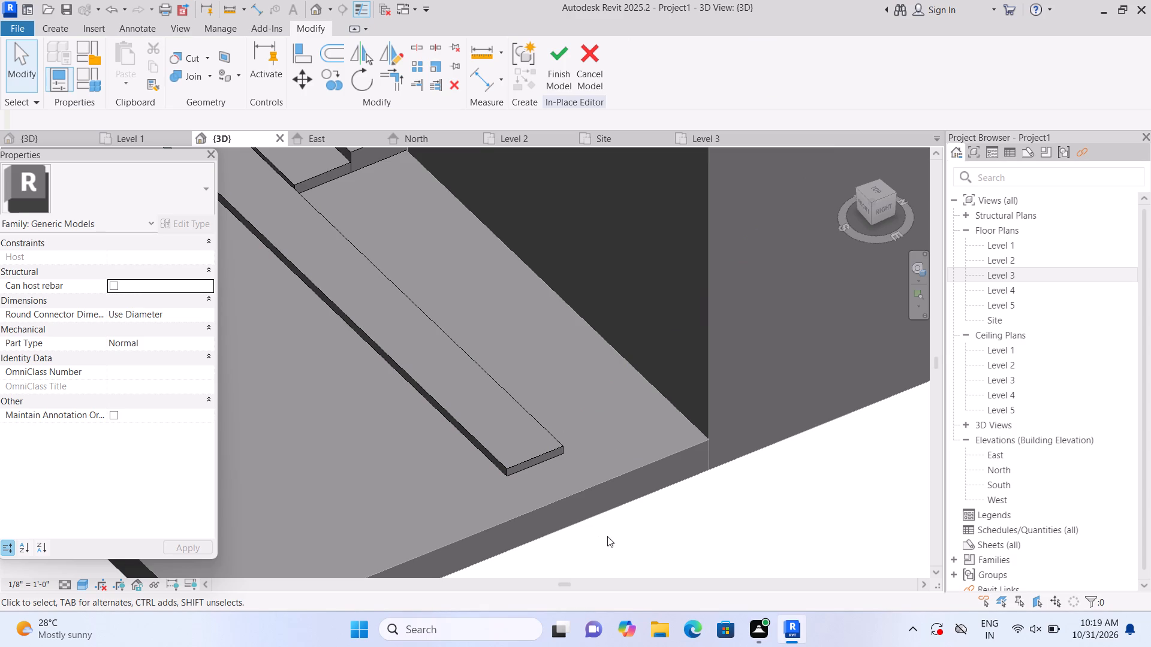
# Start a new extrusion with its work plane picked on the vertical end face of the upper entrance steps.
pyautogui.moveTo(606, 523); pyautogui.dragTo(605, 576, button='middle')
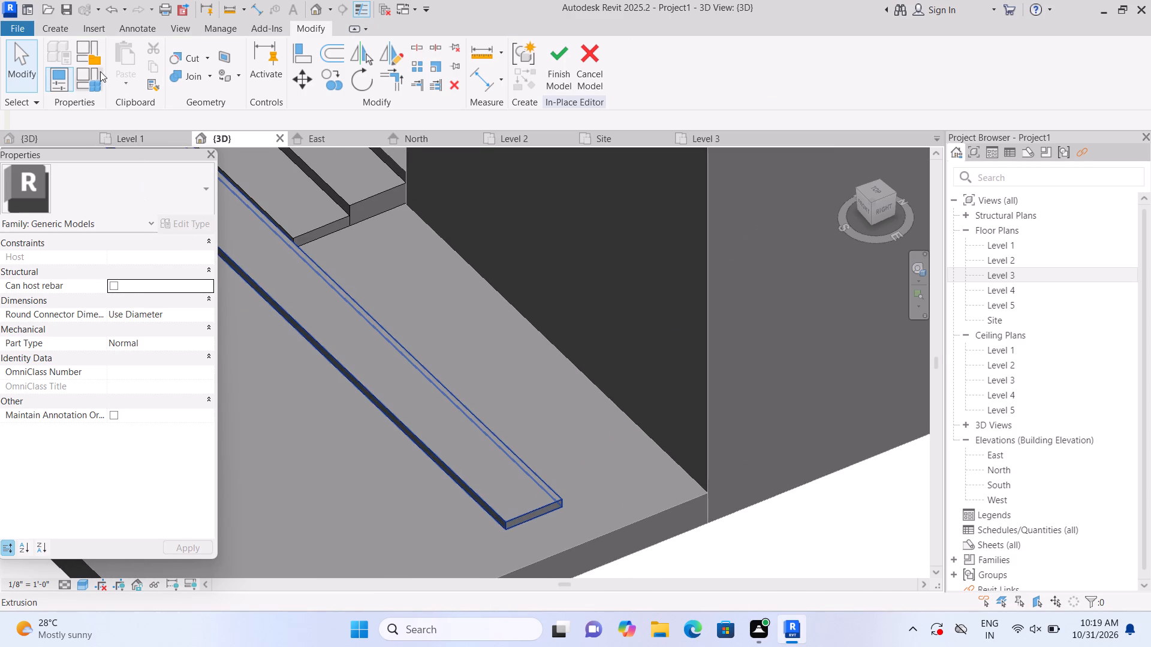
pyautogui.click(65, 21)
pyautogui.click(116, 52)
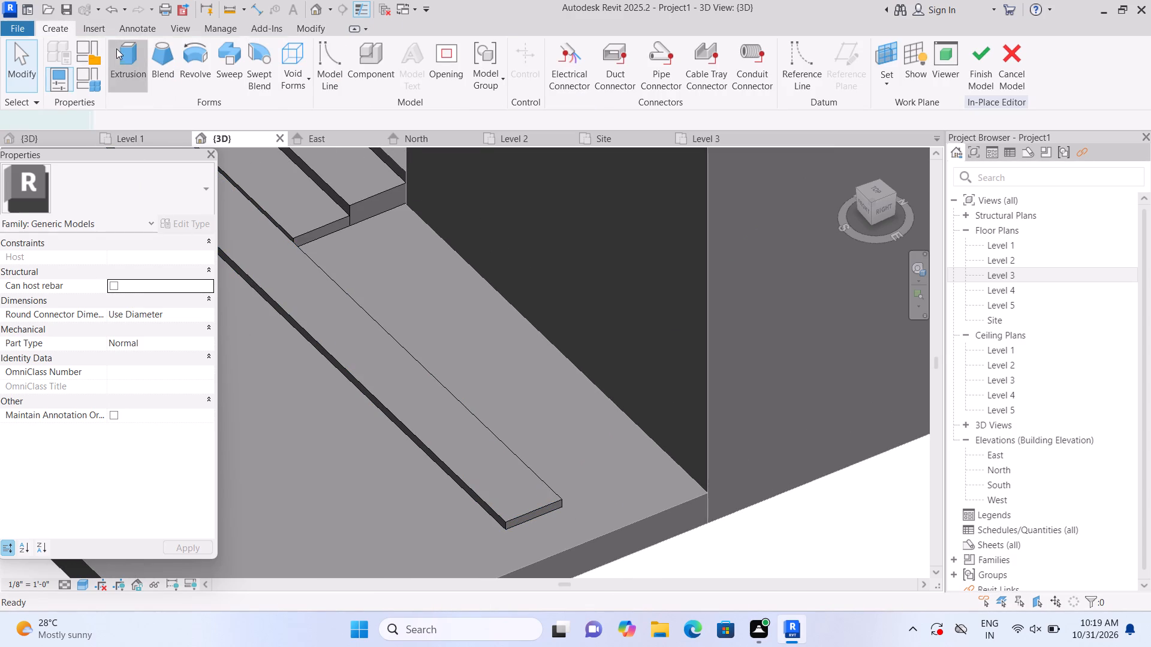
pyautogui.click(775, 80)
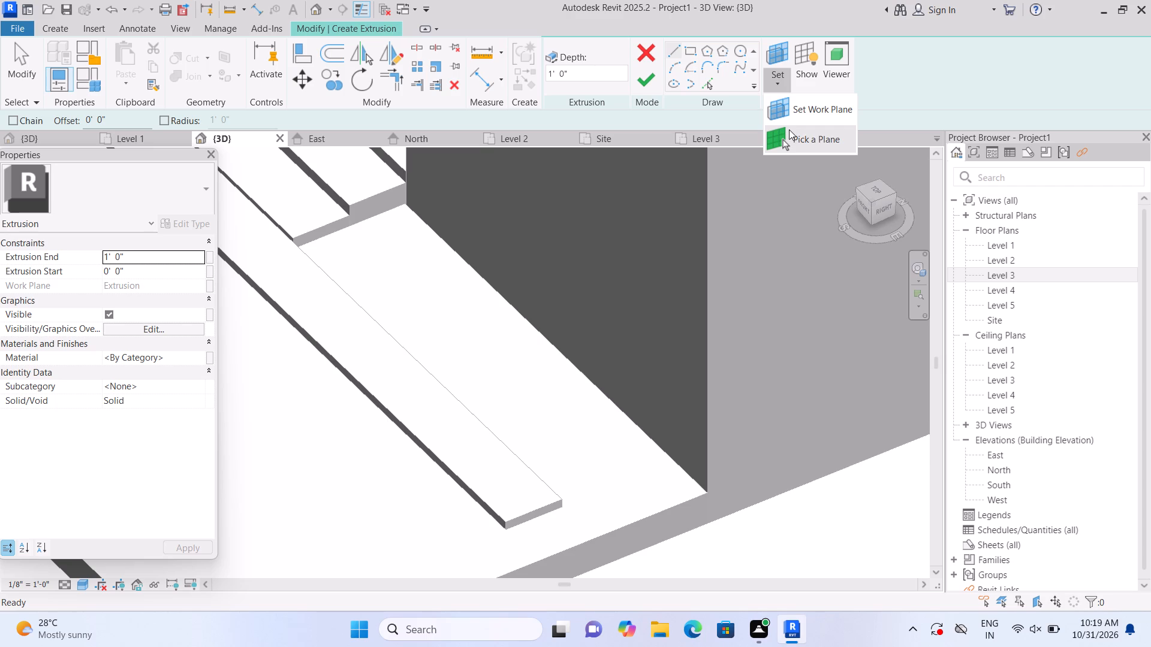
pyautogui.click(790, 131)
pyautogui.scroll(1, 382, 253)
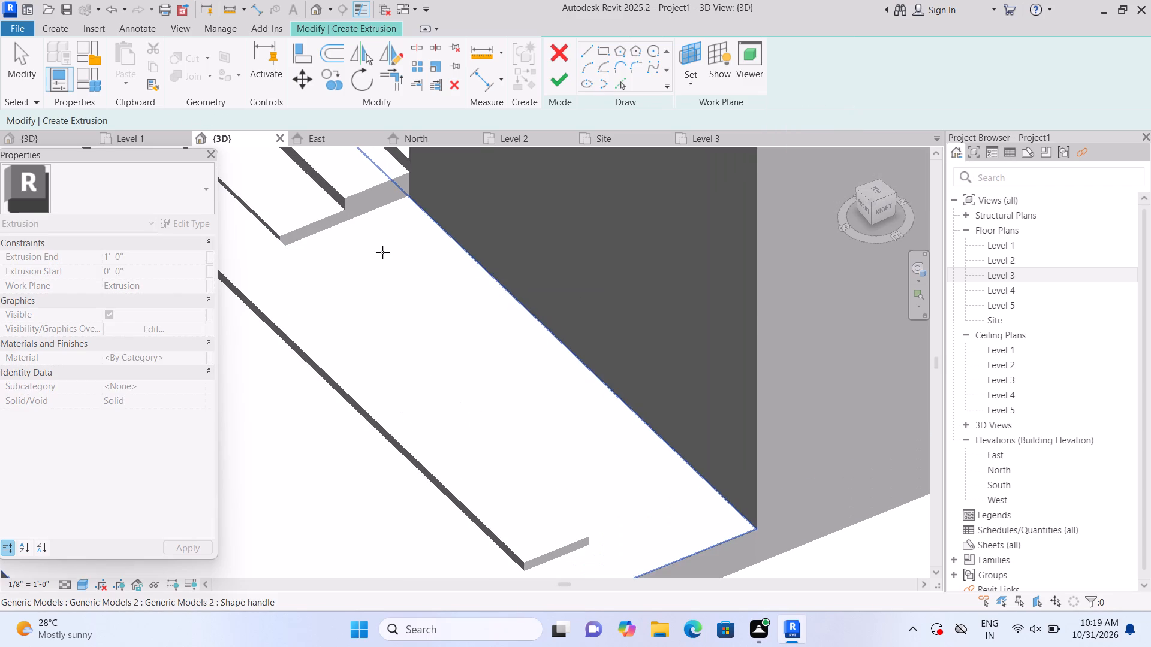
pyautogui.click(394, 189)
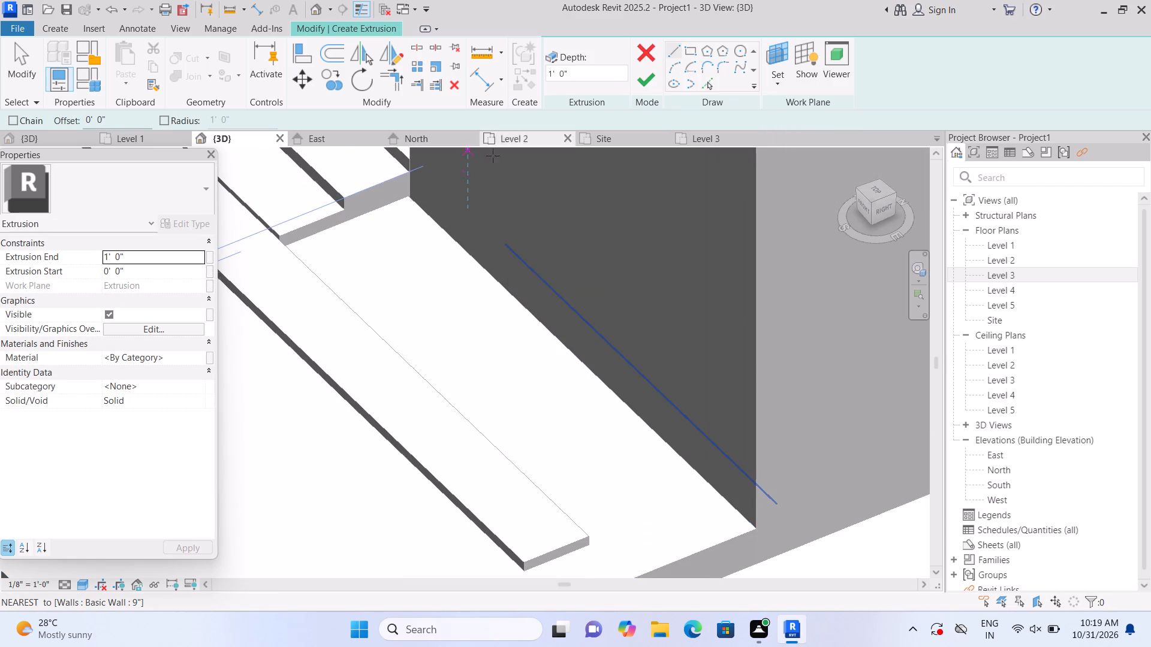
# Sketch a rectangle on that end face from the wall-side bottom corner to the second step's outer top corner, and extrude it 1' 0".
pyautogui.click(687, 47)
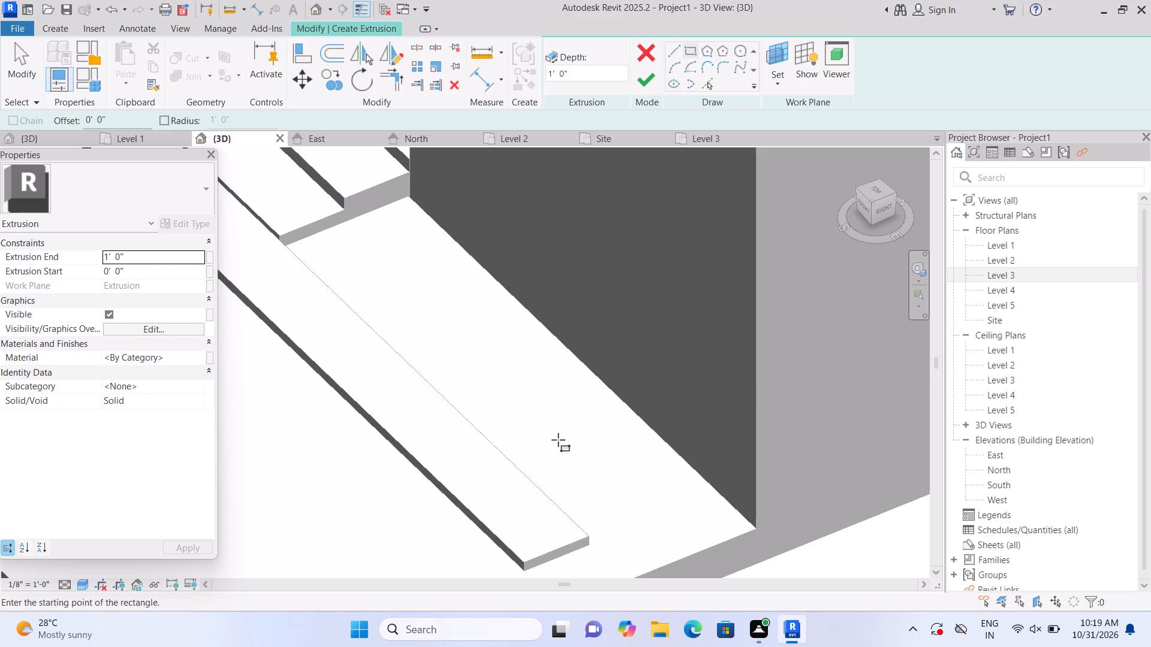
pyautogui.keyDown('shift'); pyautogui.moveTo(568, 448); pyautogui.dragTo(538, 468, button='middle'); pyautogui.keyUp('shift')
pyautogui.moveTo(553, 268); pyautogui.dragTo(553, 302, button='middle')
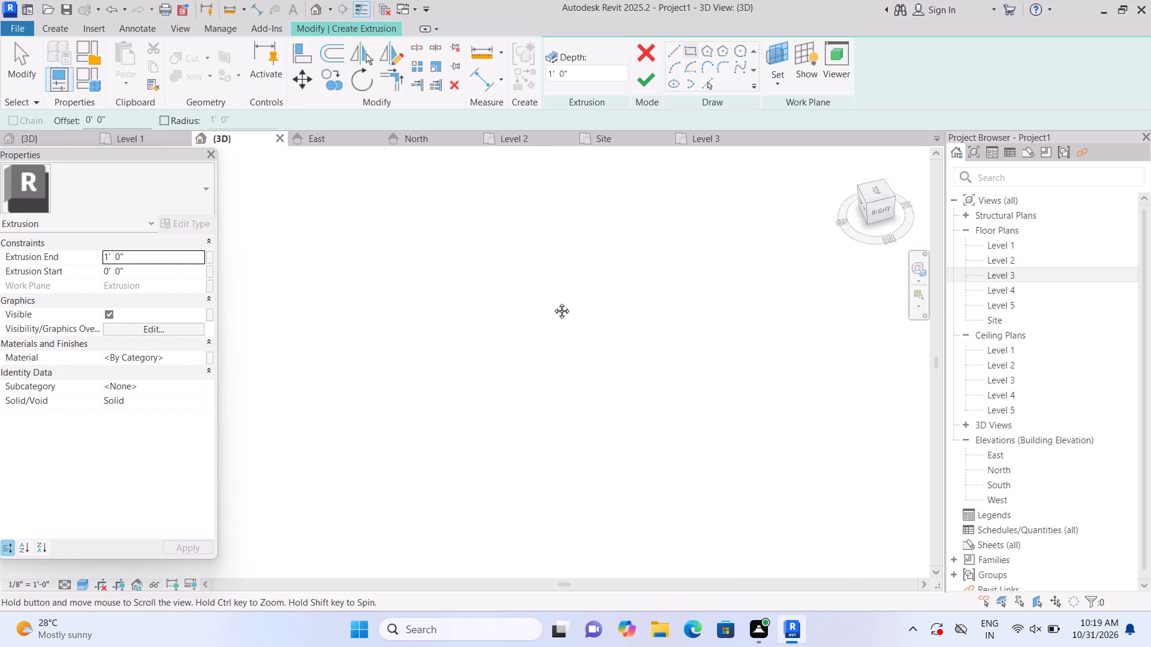
pyautogui.moveTo(553, 302); pyautogui.dragTo(572, 500, button='middle')
pyautogui.moveTo(506, 268); pyautogui.dragTo(573, 568, button='middle')
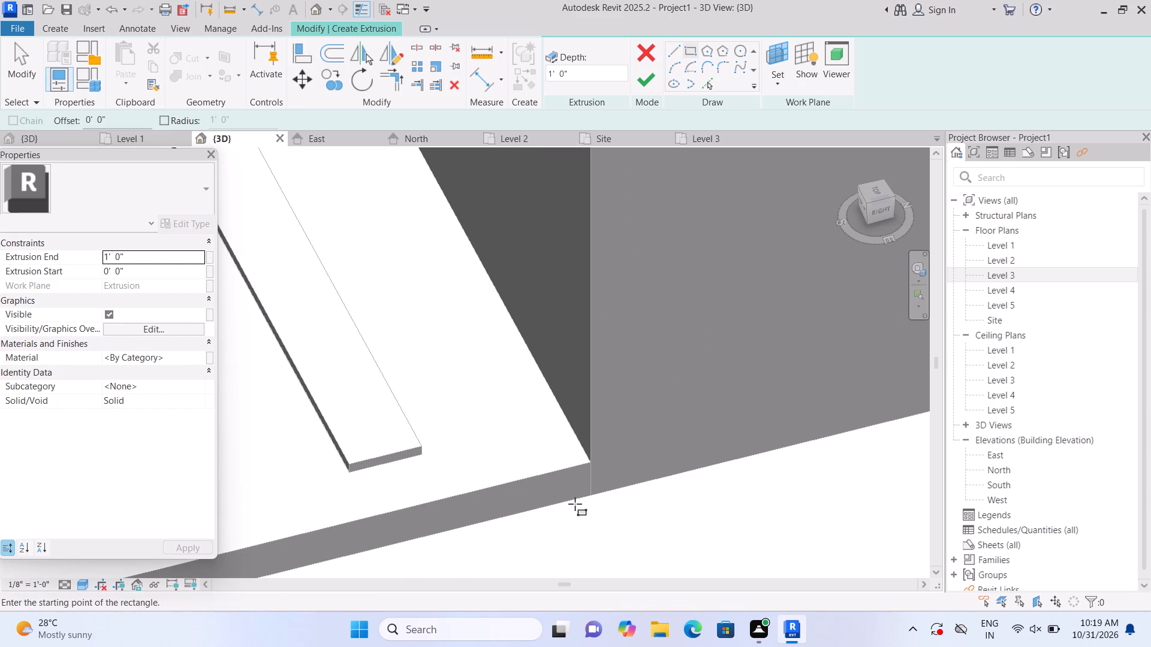
pyautogui.keyDown('shift'); pyautogui.moveTo(575, 504); pyautogui.dragTo(547, 513, button='middle'); pyautogui.keyUp('shift')
pyautogui.moveTo(514, 315); pyautogui.dragTo(578, 591, button='middle')
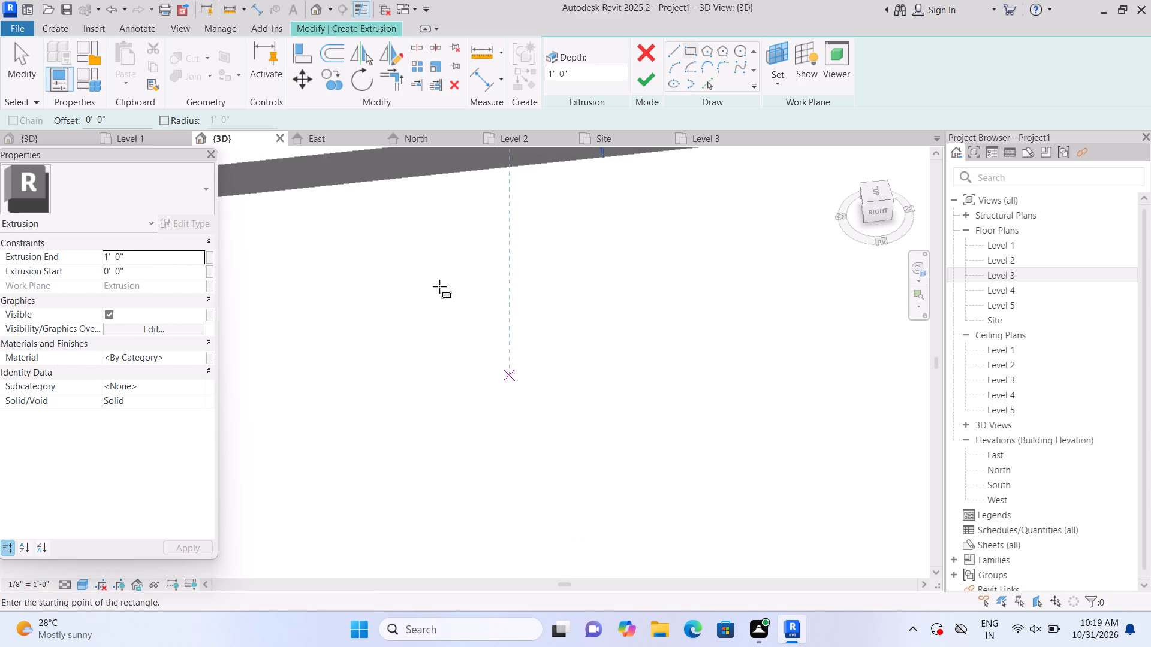
pyautogui.moveTo(435, 294); pyautogui.dragTo(496, 590, button='middle')
pyautogui.keyDown('shift'); pyautogui.moveTo(517, 482); pyautogui.dragTo(473, 491, button='middle'); pyautogui.keyUp('shift')
pyautogui.scroll(-12, 509, 367)
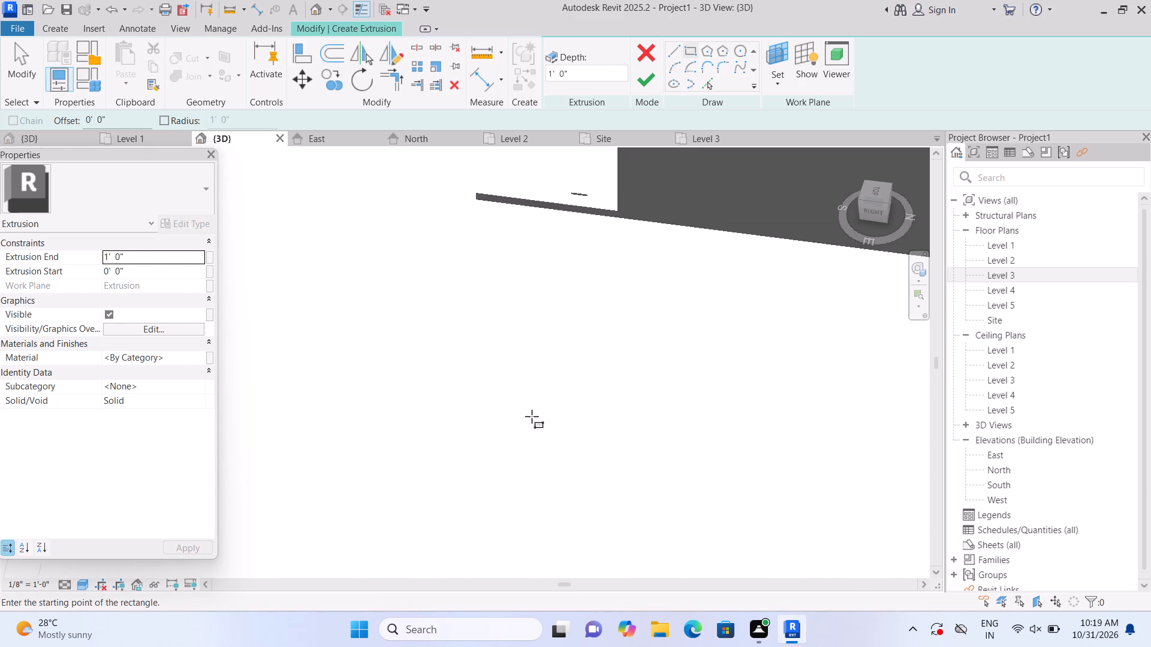
pyautogui.scroll(-3, 531, 373)
pyautogui.moveTo(548, 362); pyautogui.dragTo(567, 474, button='middle')
pyautogui.moveTo(568, 481); pyautogui.dragTo(570, 488, button='middle')
pyautogui.scroll(6, 598, 418)
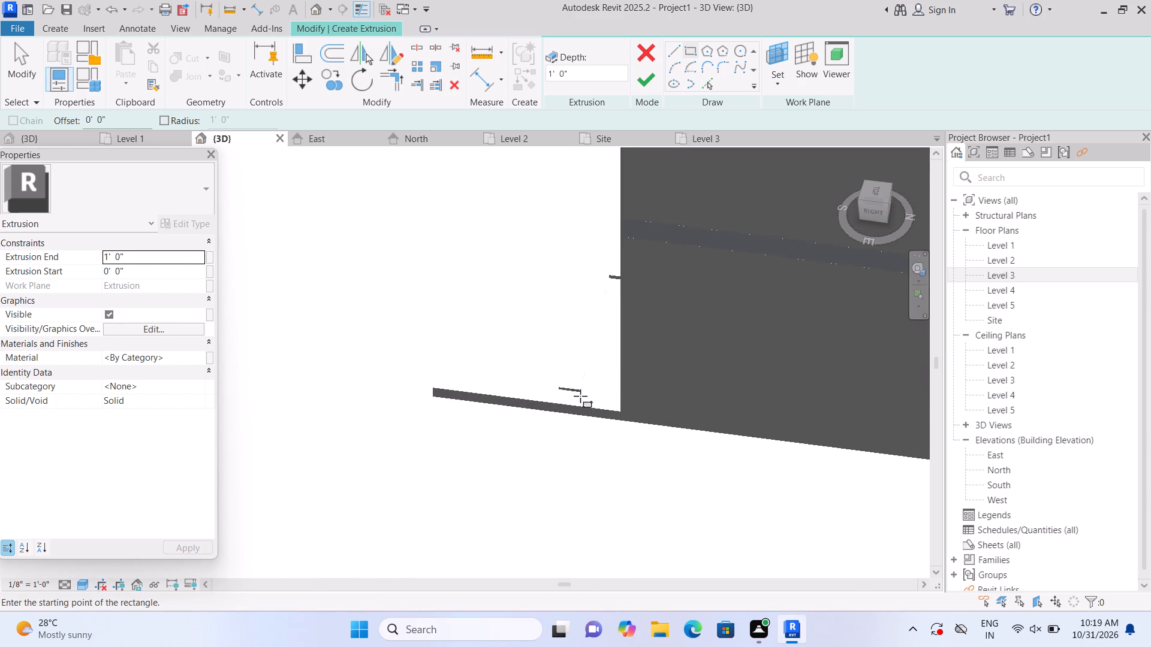
pyautogui.moveTo(602, 392); pyautogui.dragTo(594, 485, button='middle')
pyautogui.scroll(11, 594, 482)
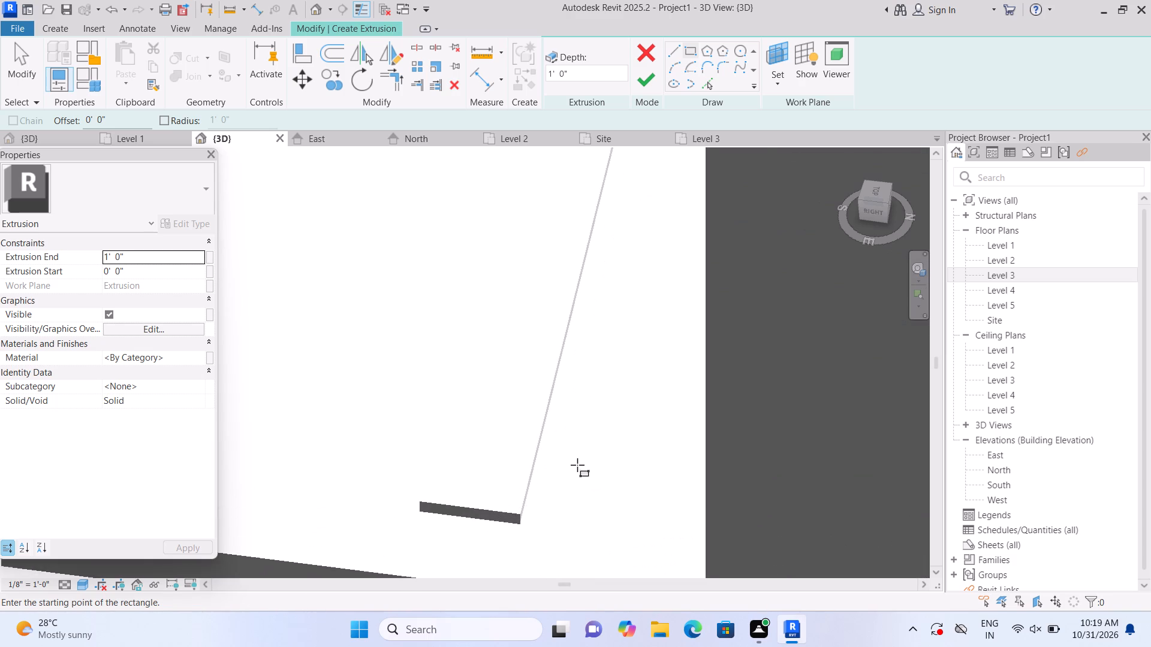
pyautogui.moveTo(578, 463); pyautogui.dragTo(573, 587, button='middle')
pyautogui.scroll(-4, 561, 413)
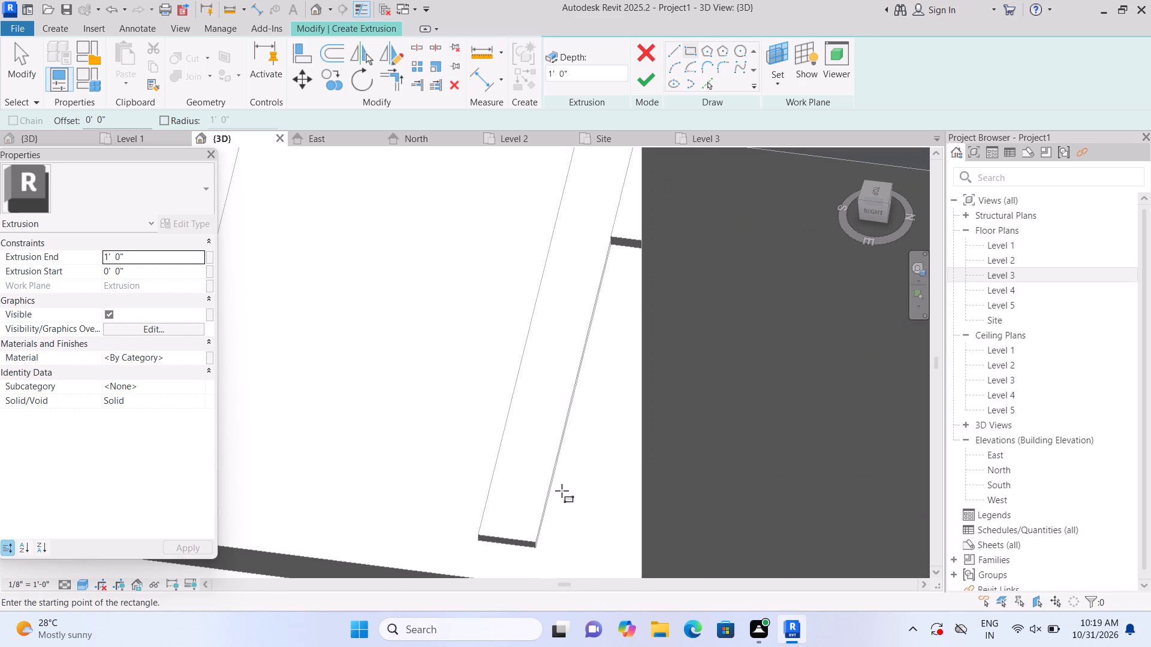
pyautogui.keyDown('shift'); pyautogui.moveTo(547, 493); pyautogui.dragTo(577, 489, button='middle'); pyautogui.keyUp('shift')
pyautogui.keyDown('shift'); pyautogui.middleClick(577, 489); pyautogui.keyUp('shift')
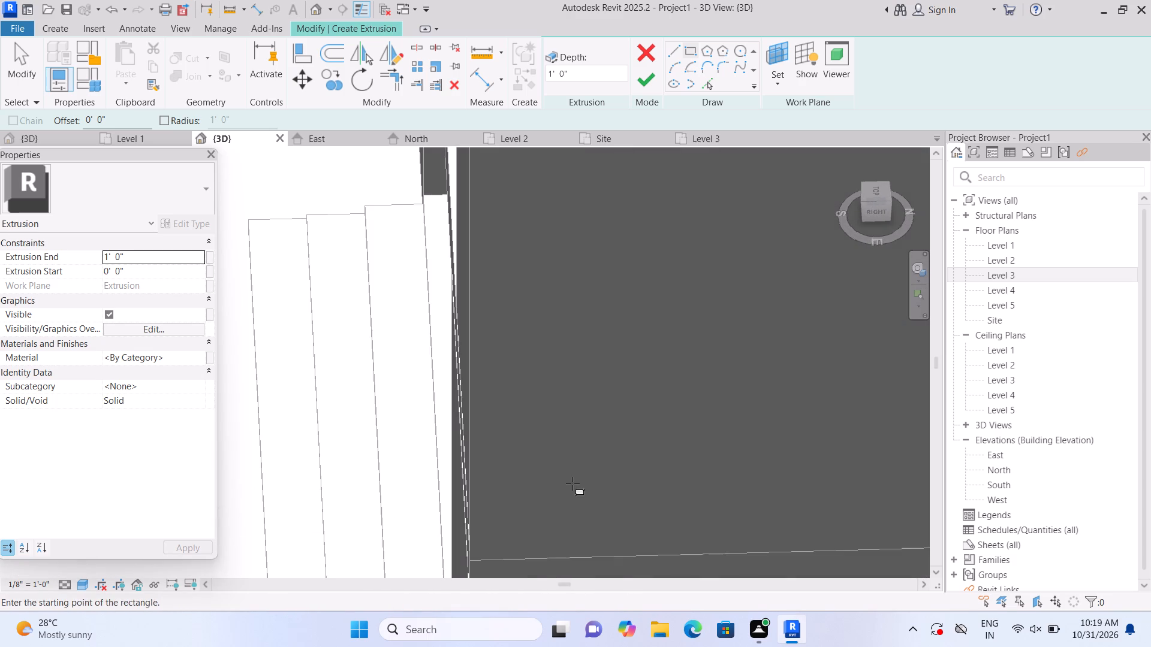
pyautogui.click(851, 153)
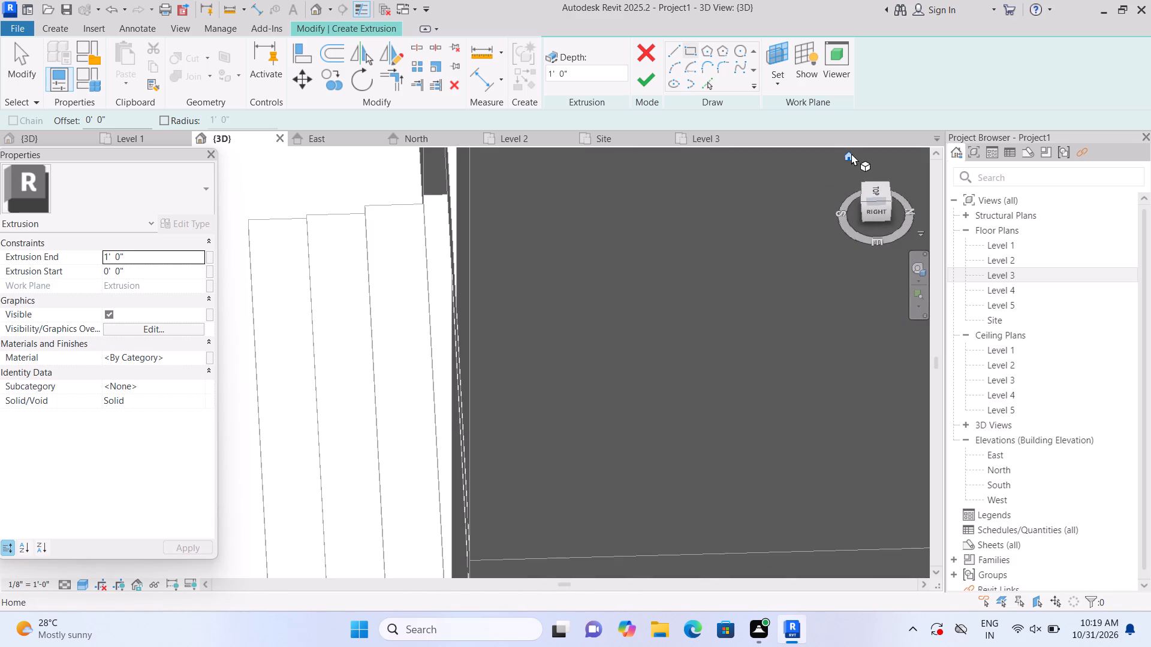
pyautogui.scroll(4, 370, 422)
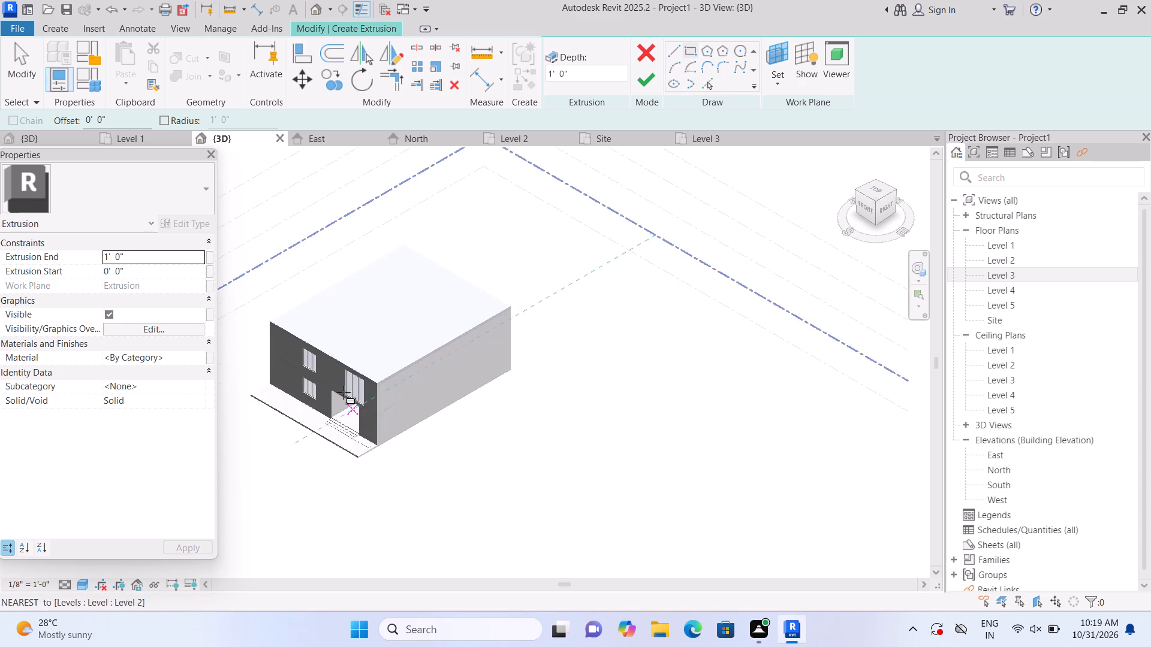
pyautogui.scroll(10, 344, 392)
pyautogui.moveTo(427, 494); pyautogui.dragTo(418, 325, button='middle')
pyautogui.scroll(1, 467, 442)
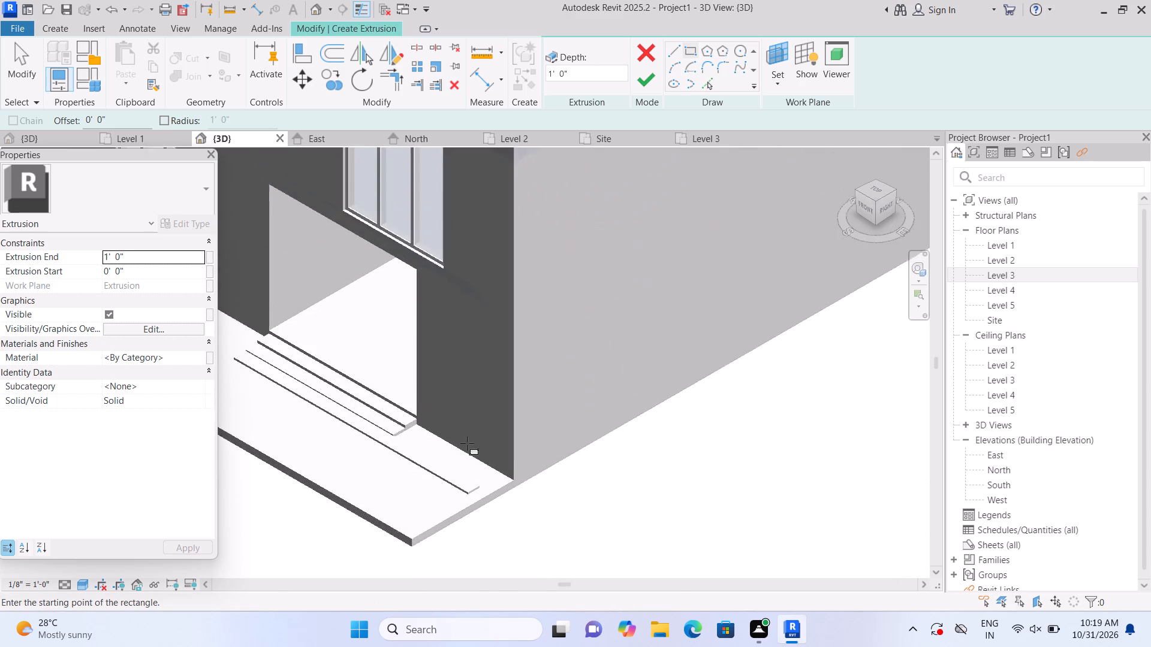
pyautogui.scroll(2, 467, 443)
pyautogui.scroll(1, 415, 444)
pyautogui.scroll(1, 476, 449)
pyautogui.keyDown('shift'); pyautogui.moveTo(476, 449); pyautogui.dragTo(471, 454, button='middle'); pyautogui.keyUp('shift')
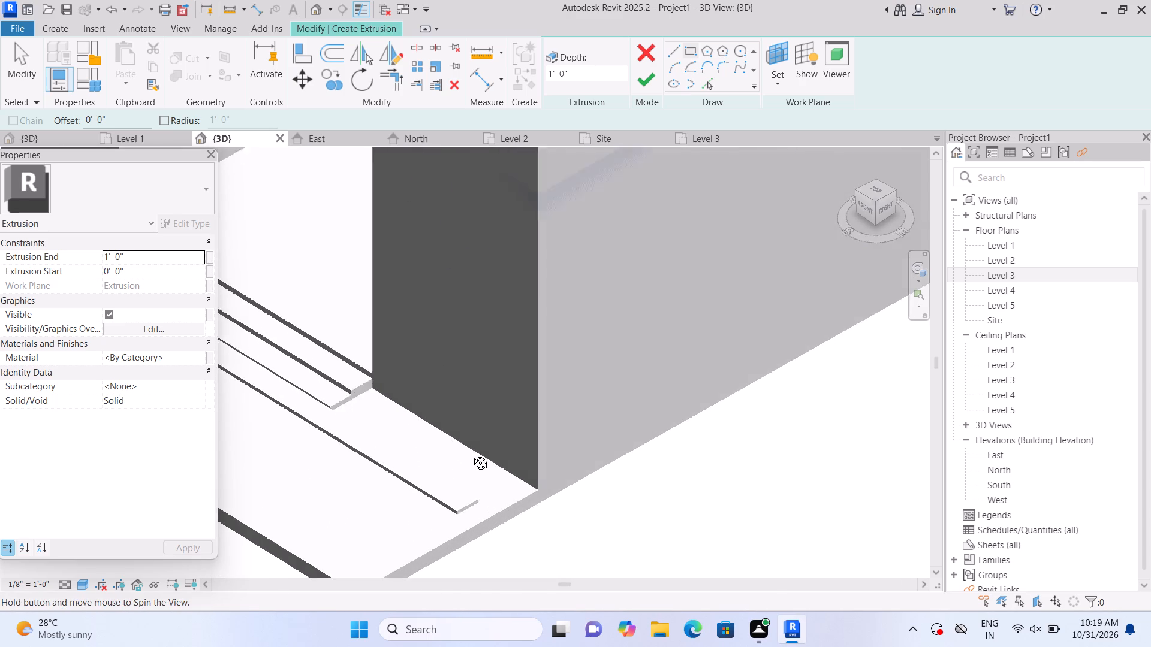
pyautogui.keyDown('shift'); pyautogui.moveTo(471, 454); pyautogui.dragTo(467, 455, button='middle'); pyautogui.keyUp('shift')
pyautogui.keyDown('shift'); pyautogui.moveTo(432, 406); pyautogui.dragTo(408, 419, button='middle'); pyautogui.keyUp('shift')
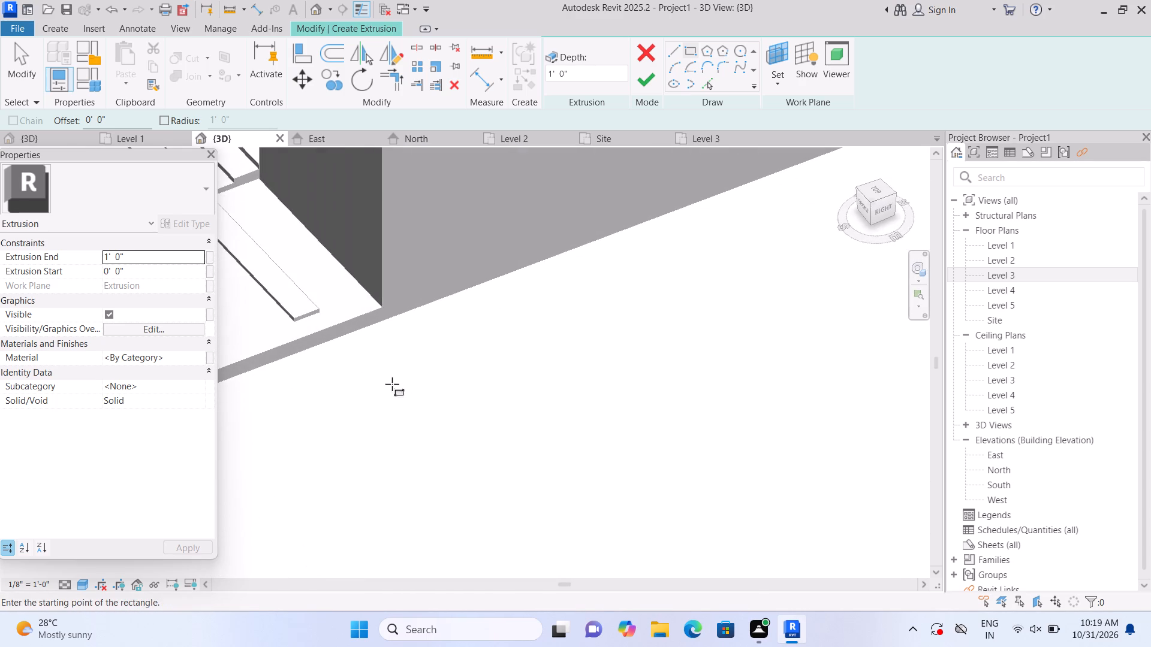
pyautogui.moveTo(344, 267); pyautogui.dragTo(497, 483, button='middle')
pyautogui.scroll(1, 499, 491)
pyautogui.keyDown('shift'); pyautogui.moveTo(499, 491); pyautogui.dragTo(498, 491, button='middle'); pyautogui.keyUp('shift')
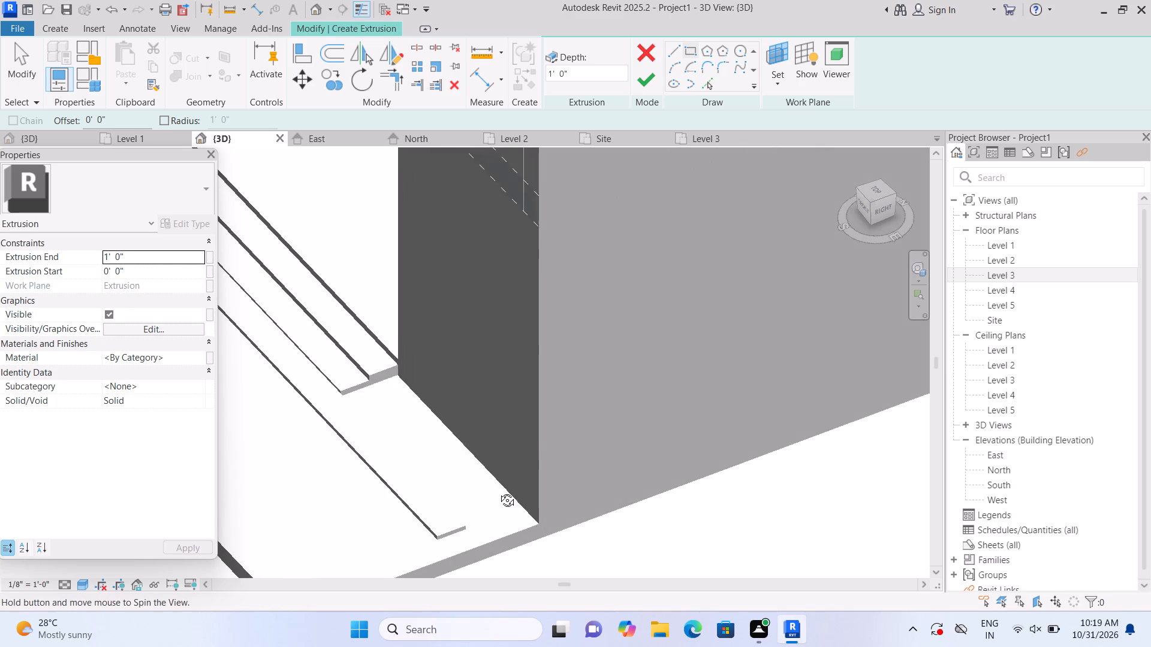
pyautogui.keyDown('shift'); pyautogui.moveTo(498, 491); pyautogui.dragTo(493, 495, button='middle'); pyautogui.keyUp('shift')
pyautogui.keyDown('shift'); pyautogui.middleClick(492, 495); pyautogui.keyUp('shift')
pyautogui.scroll(4, 404, 362)
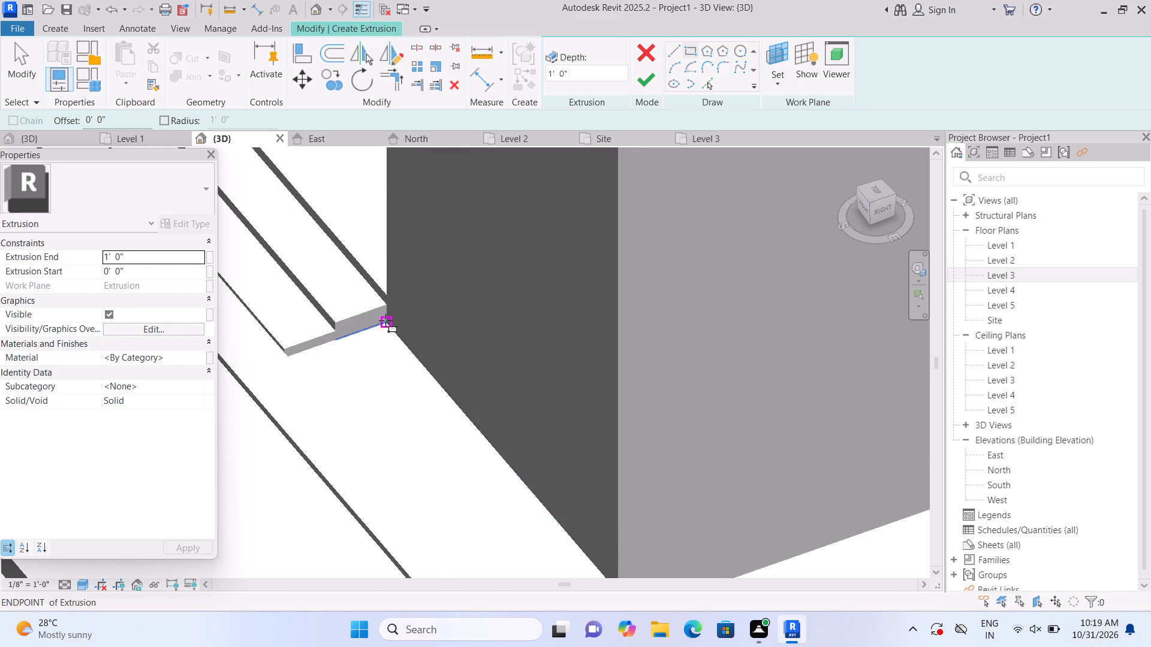
pyautogui.click(385, 321)
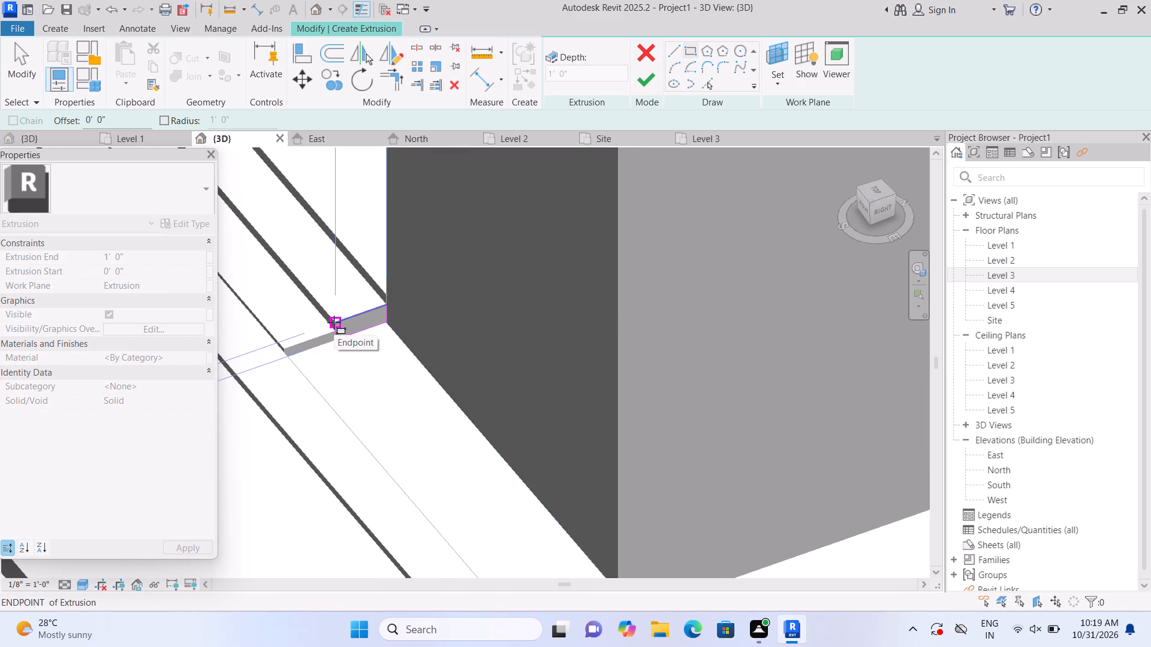
pyautogui.click(281, 351)
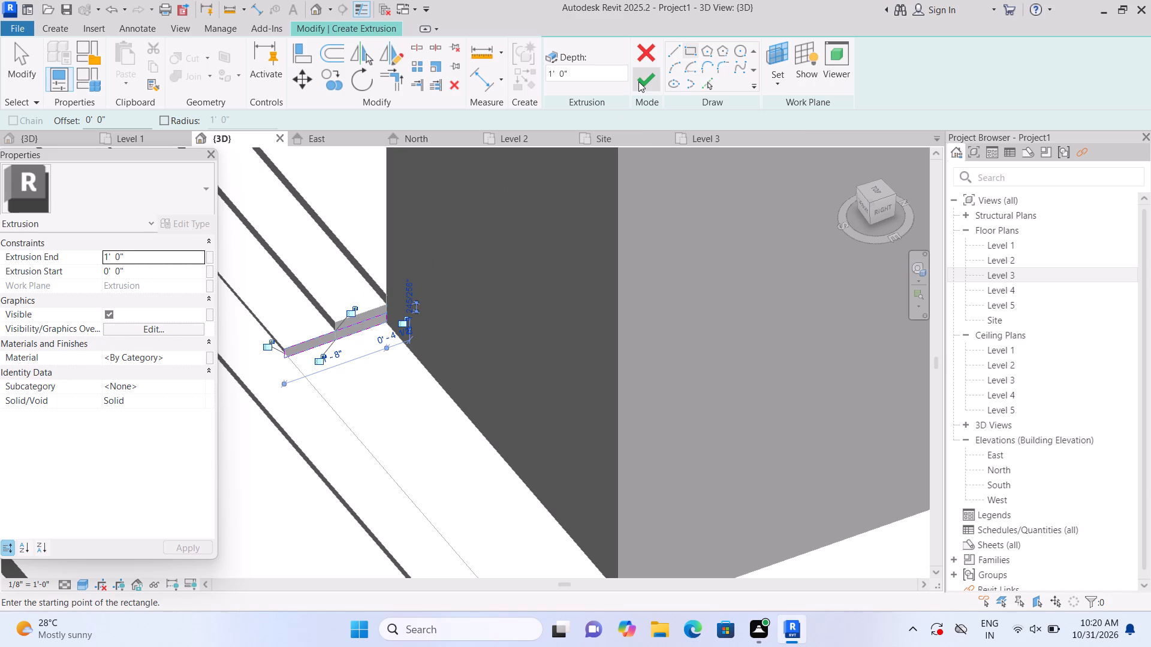
pyautogui.click(638, 81)
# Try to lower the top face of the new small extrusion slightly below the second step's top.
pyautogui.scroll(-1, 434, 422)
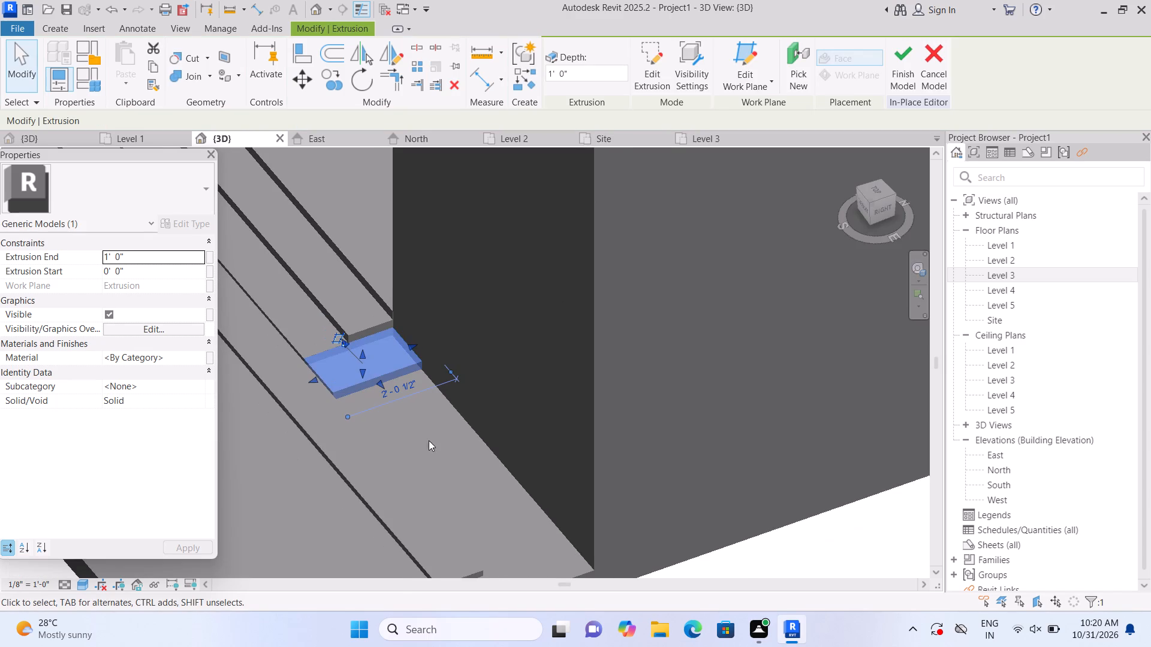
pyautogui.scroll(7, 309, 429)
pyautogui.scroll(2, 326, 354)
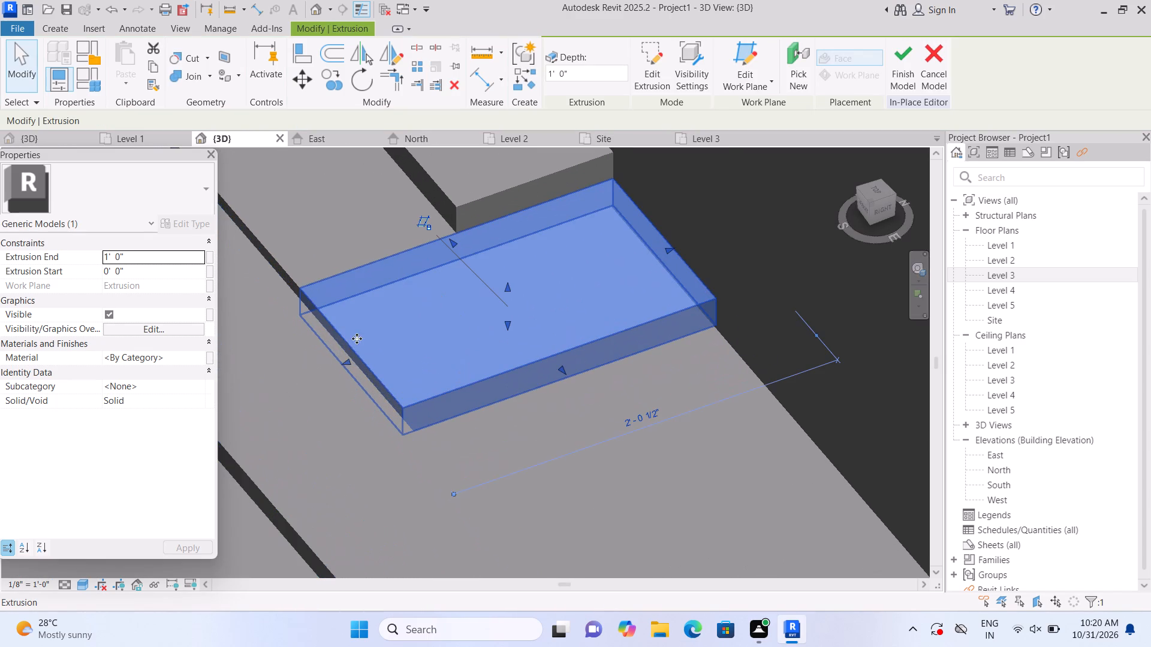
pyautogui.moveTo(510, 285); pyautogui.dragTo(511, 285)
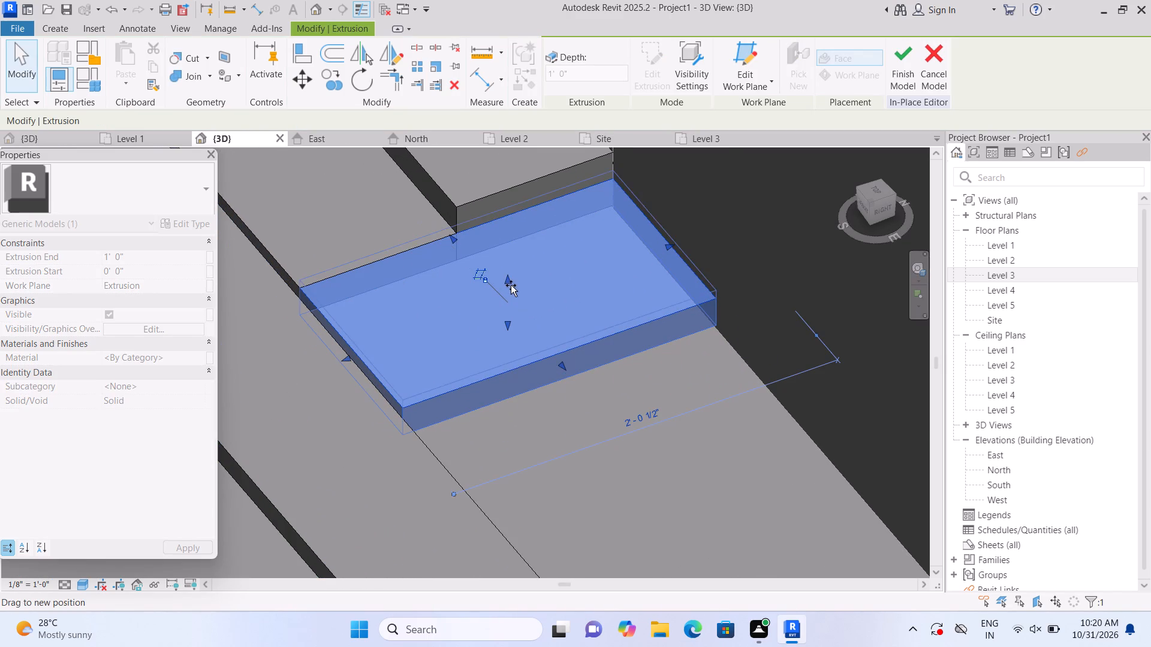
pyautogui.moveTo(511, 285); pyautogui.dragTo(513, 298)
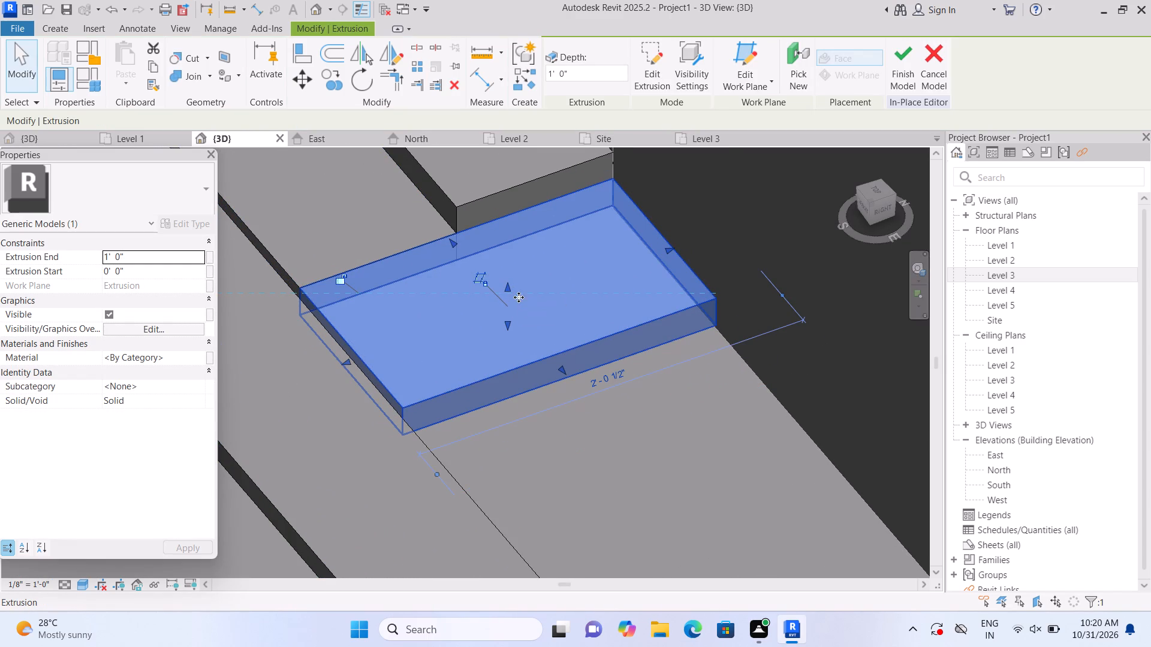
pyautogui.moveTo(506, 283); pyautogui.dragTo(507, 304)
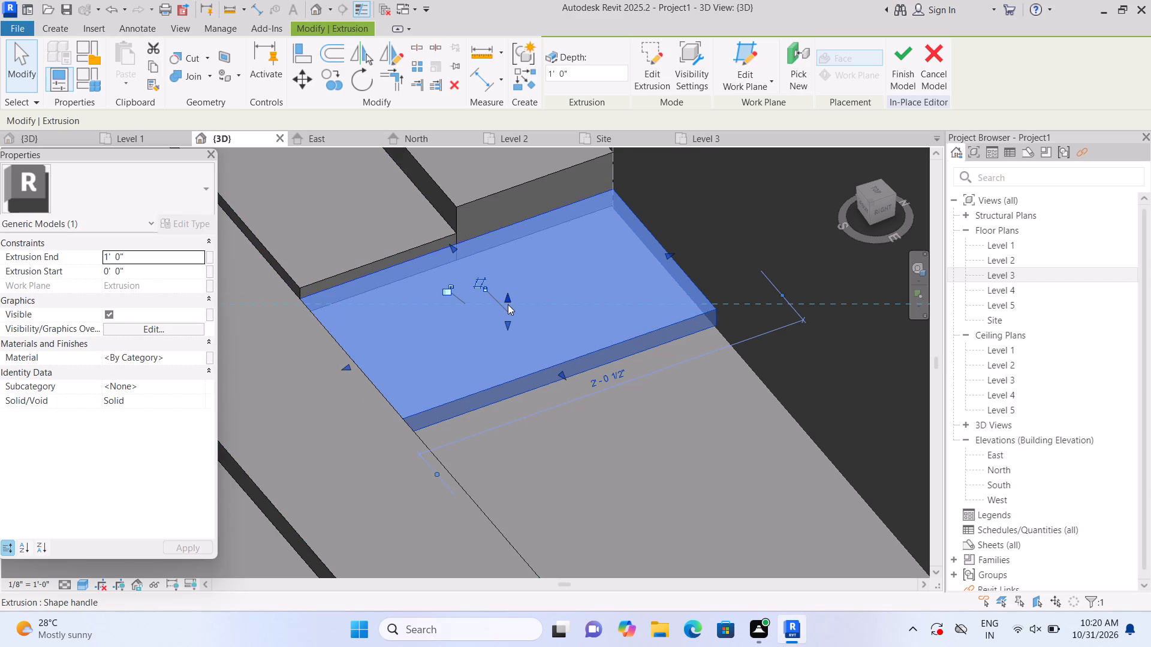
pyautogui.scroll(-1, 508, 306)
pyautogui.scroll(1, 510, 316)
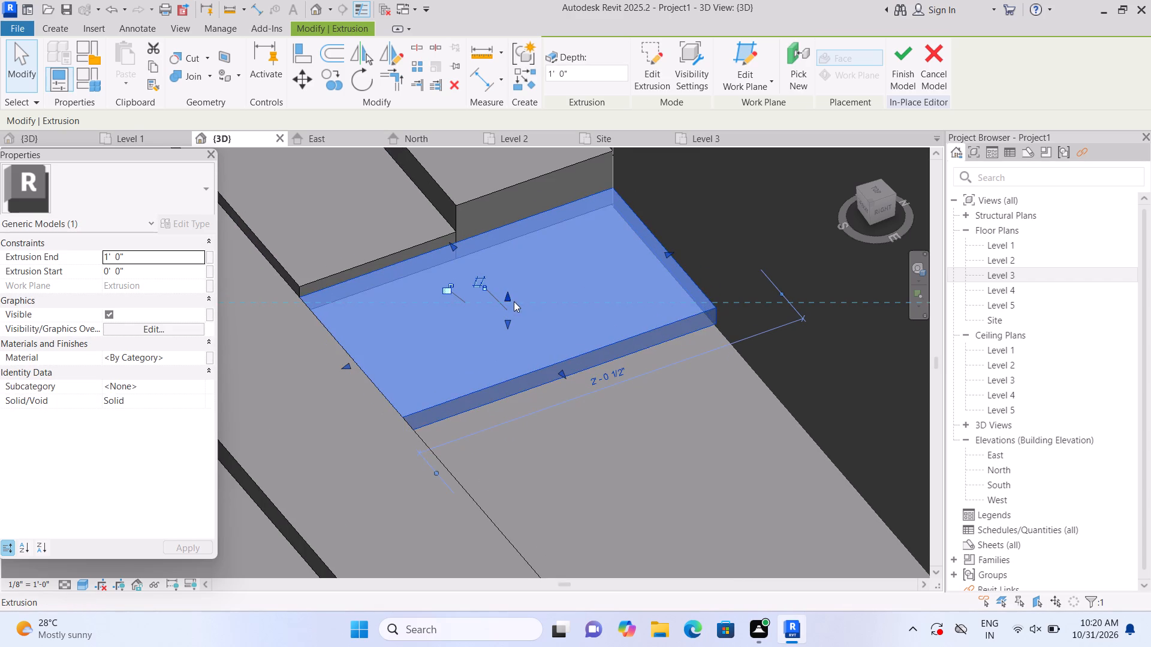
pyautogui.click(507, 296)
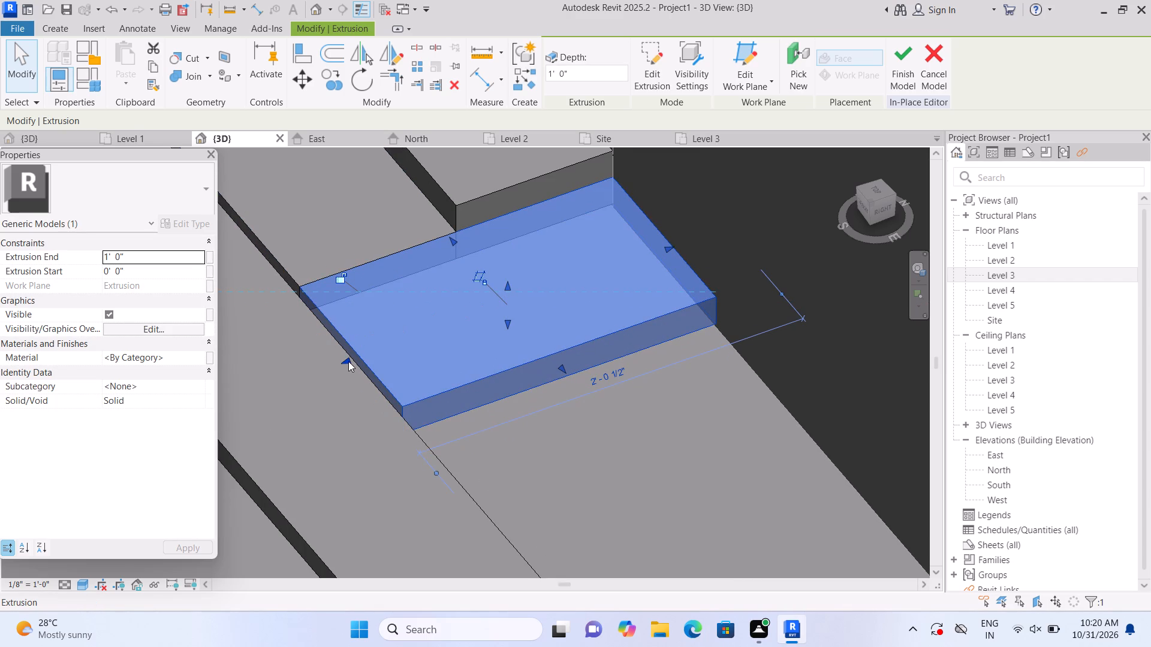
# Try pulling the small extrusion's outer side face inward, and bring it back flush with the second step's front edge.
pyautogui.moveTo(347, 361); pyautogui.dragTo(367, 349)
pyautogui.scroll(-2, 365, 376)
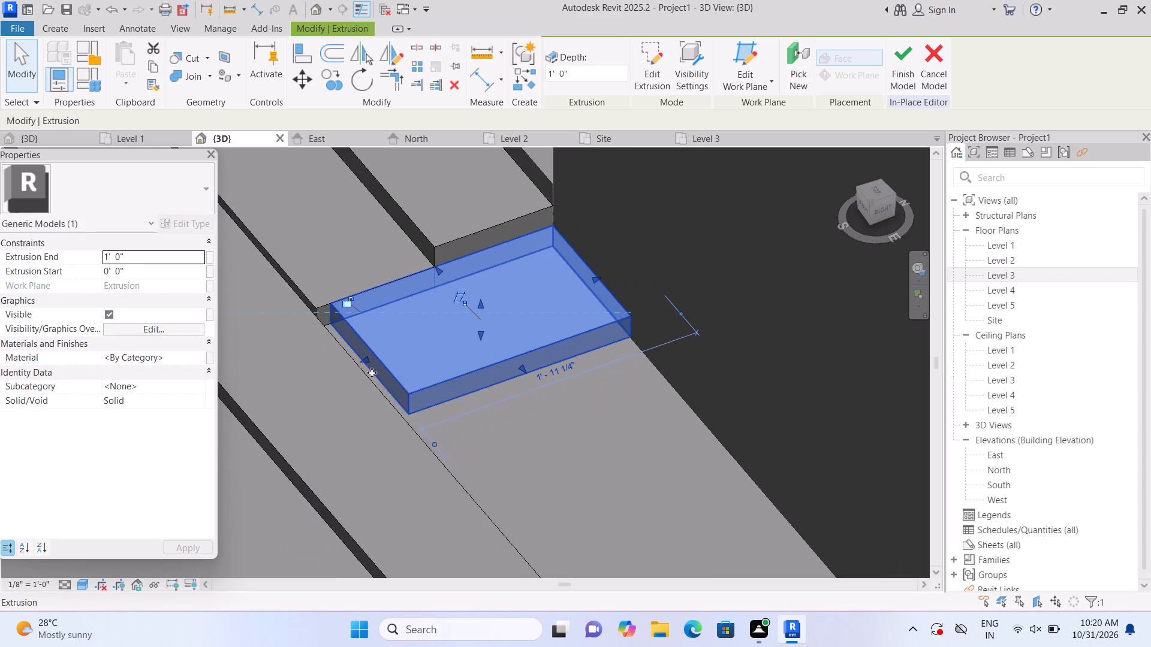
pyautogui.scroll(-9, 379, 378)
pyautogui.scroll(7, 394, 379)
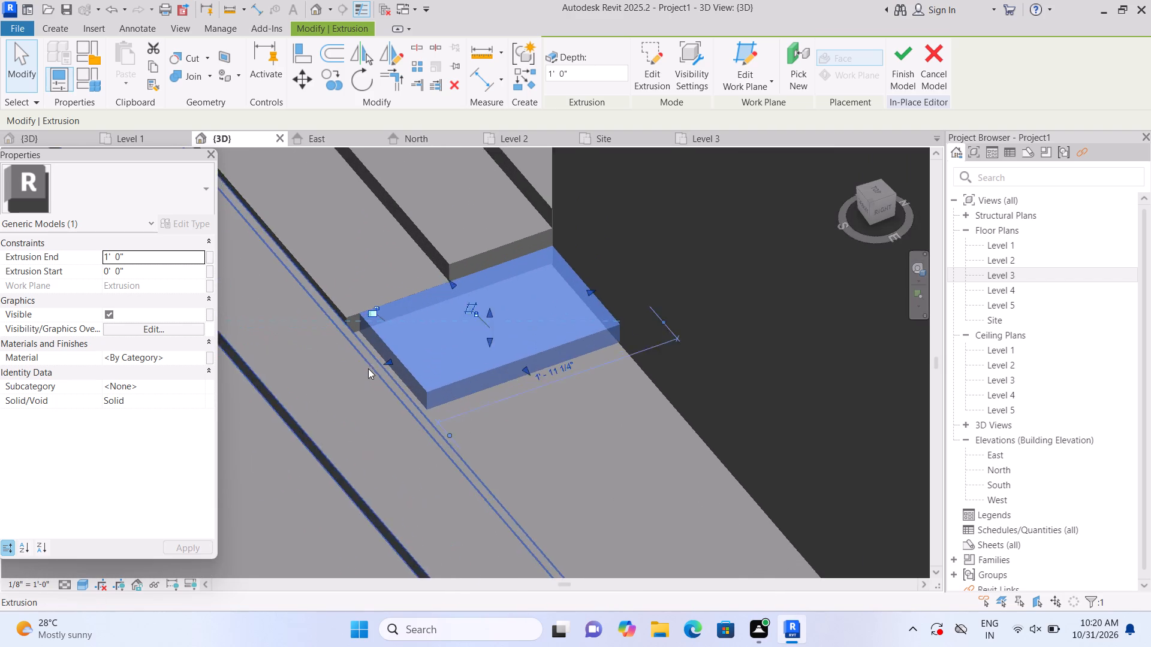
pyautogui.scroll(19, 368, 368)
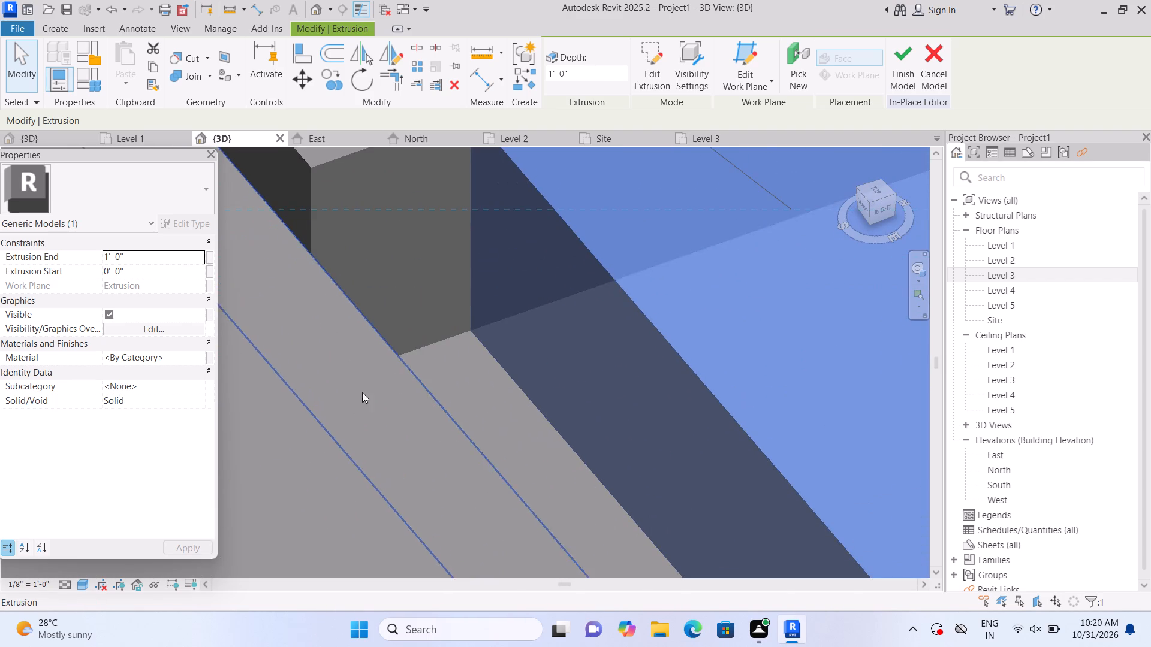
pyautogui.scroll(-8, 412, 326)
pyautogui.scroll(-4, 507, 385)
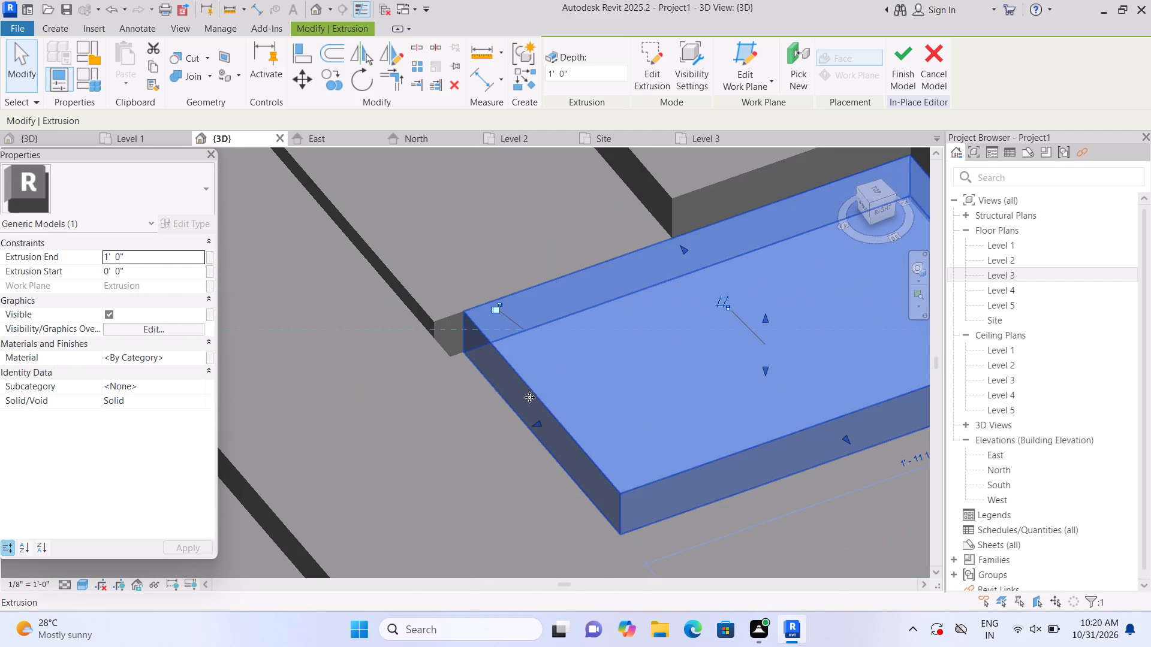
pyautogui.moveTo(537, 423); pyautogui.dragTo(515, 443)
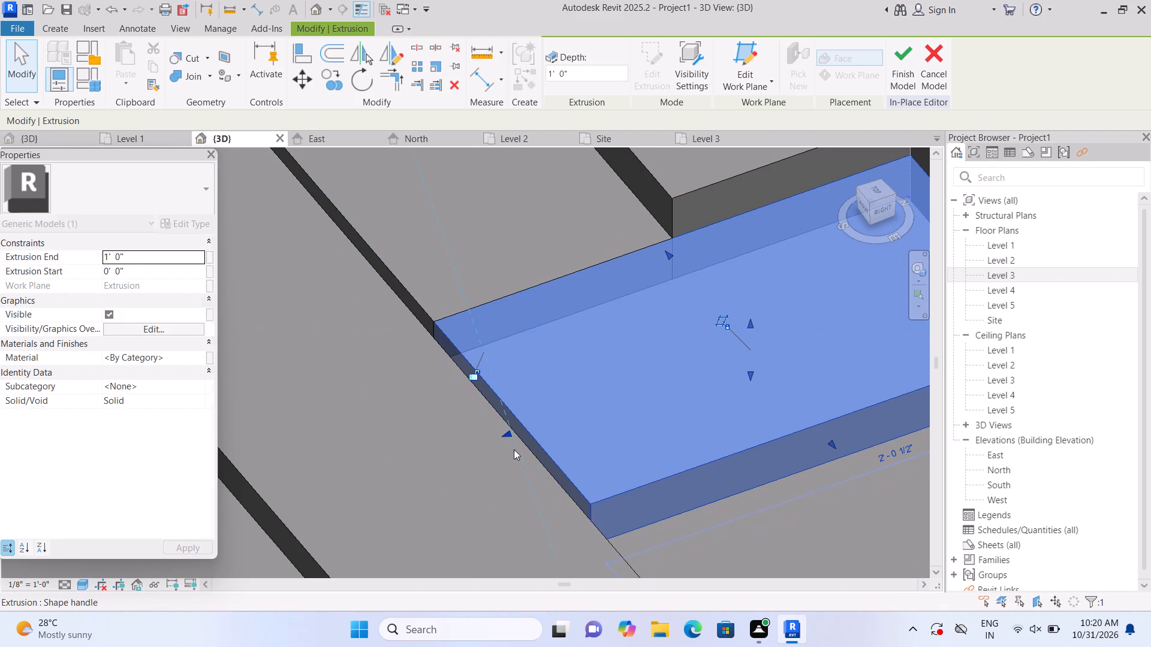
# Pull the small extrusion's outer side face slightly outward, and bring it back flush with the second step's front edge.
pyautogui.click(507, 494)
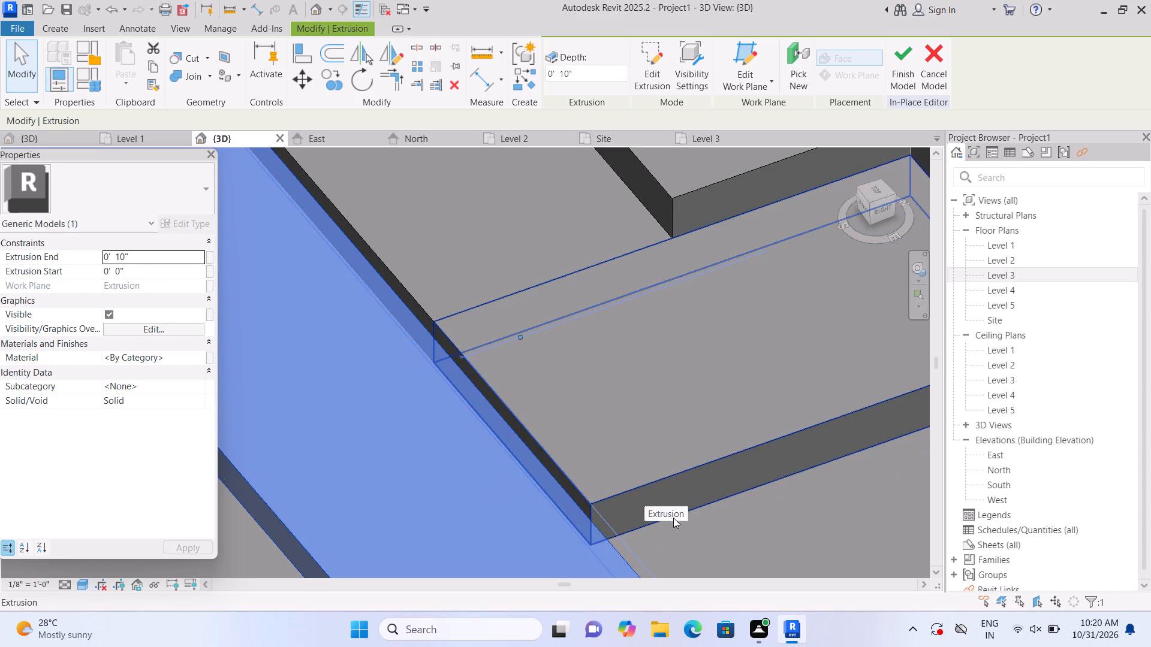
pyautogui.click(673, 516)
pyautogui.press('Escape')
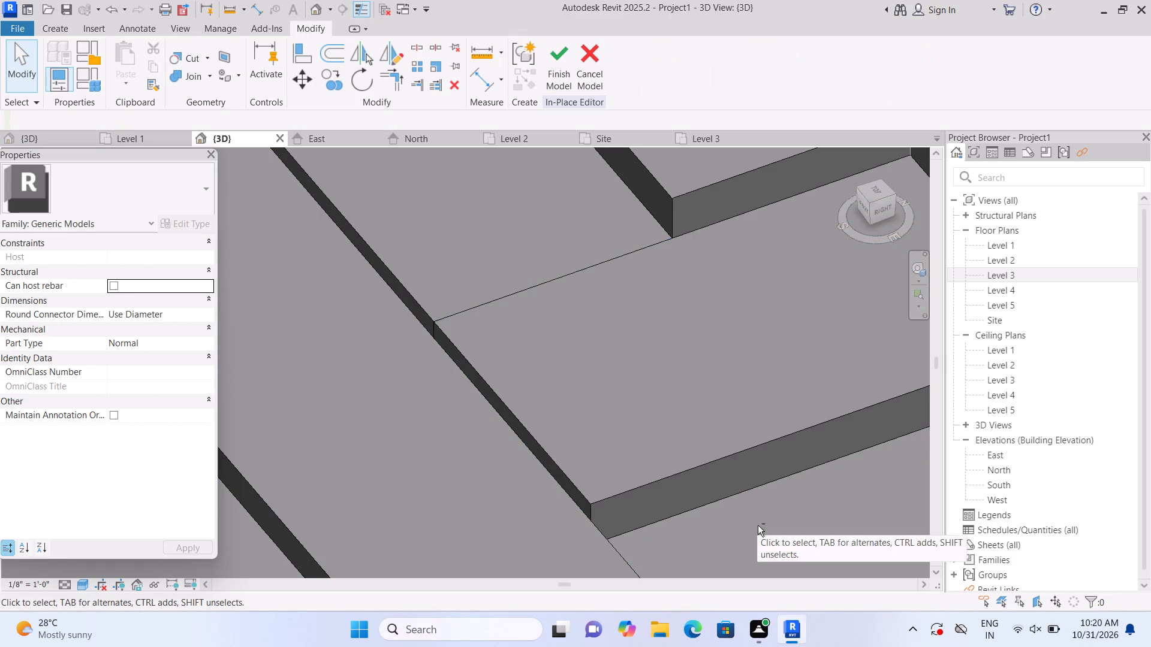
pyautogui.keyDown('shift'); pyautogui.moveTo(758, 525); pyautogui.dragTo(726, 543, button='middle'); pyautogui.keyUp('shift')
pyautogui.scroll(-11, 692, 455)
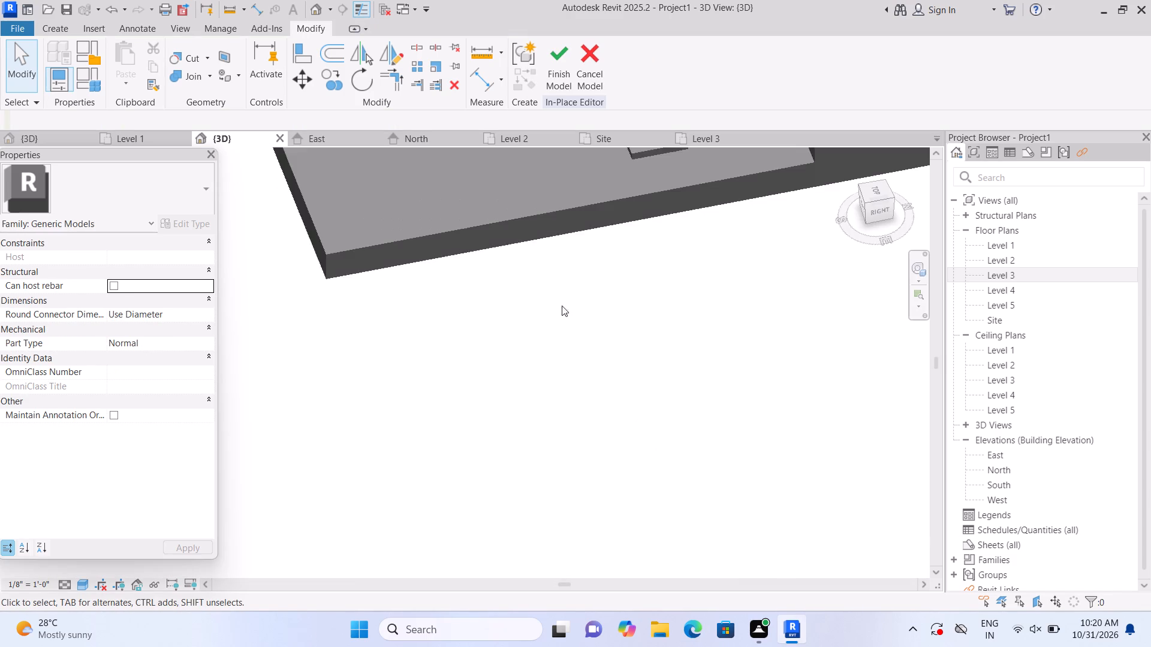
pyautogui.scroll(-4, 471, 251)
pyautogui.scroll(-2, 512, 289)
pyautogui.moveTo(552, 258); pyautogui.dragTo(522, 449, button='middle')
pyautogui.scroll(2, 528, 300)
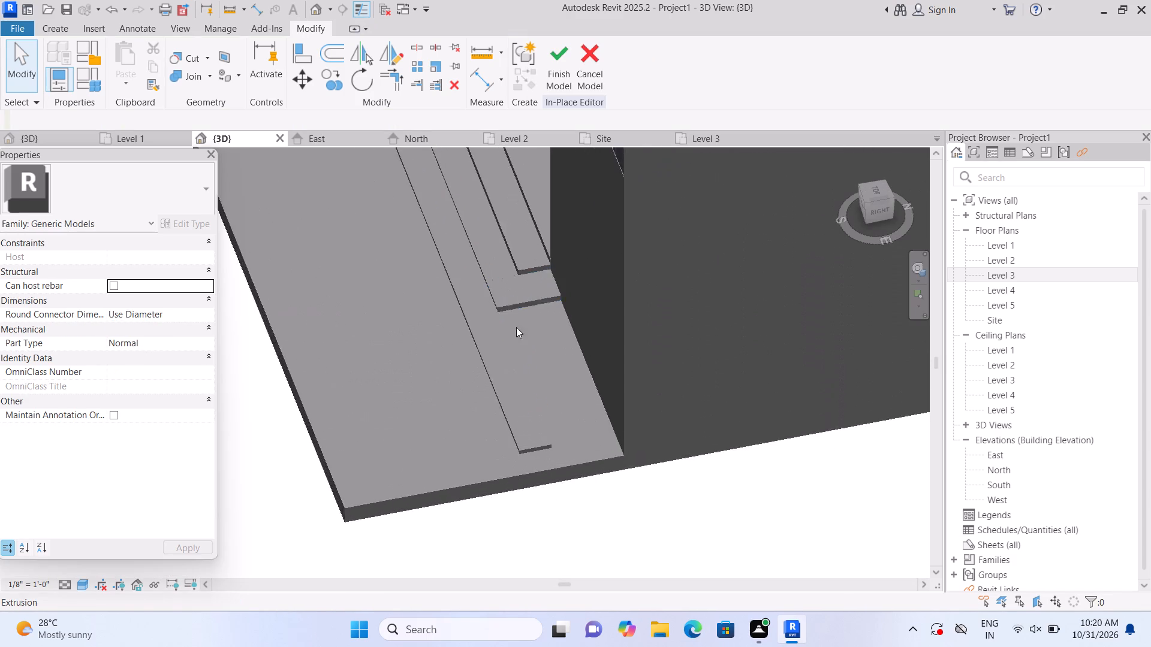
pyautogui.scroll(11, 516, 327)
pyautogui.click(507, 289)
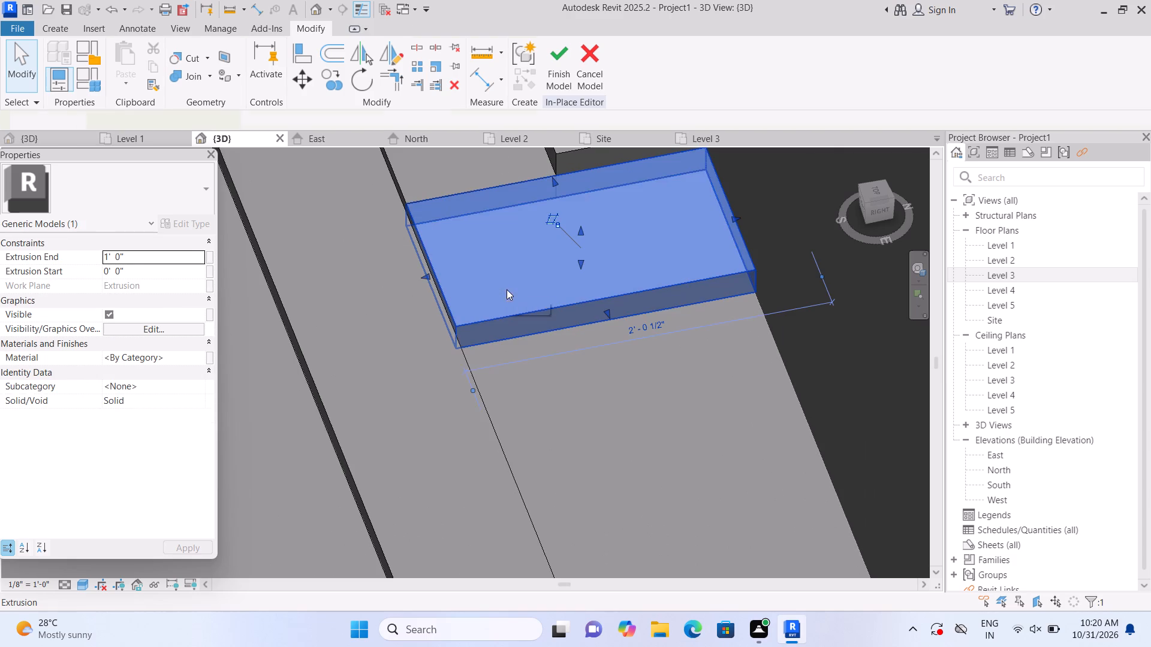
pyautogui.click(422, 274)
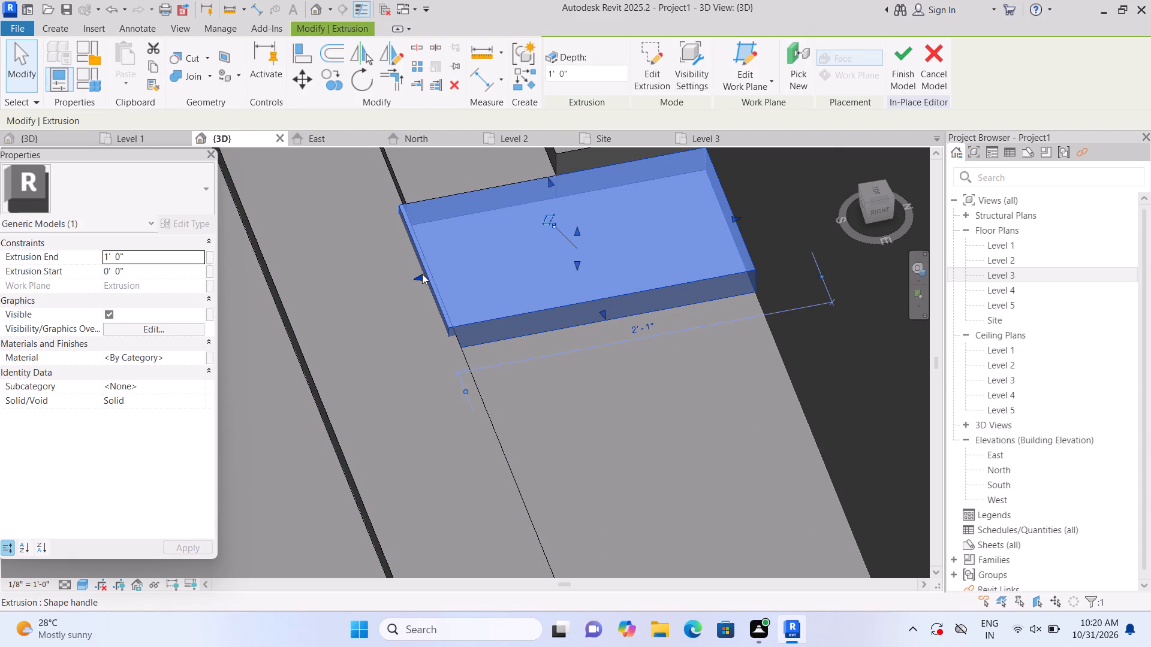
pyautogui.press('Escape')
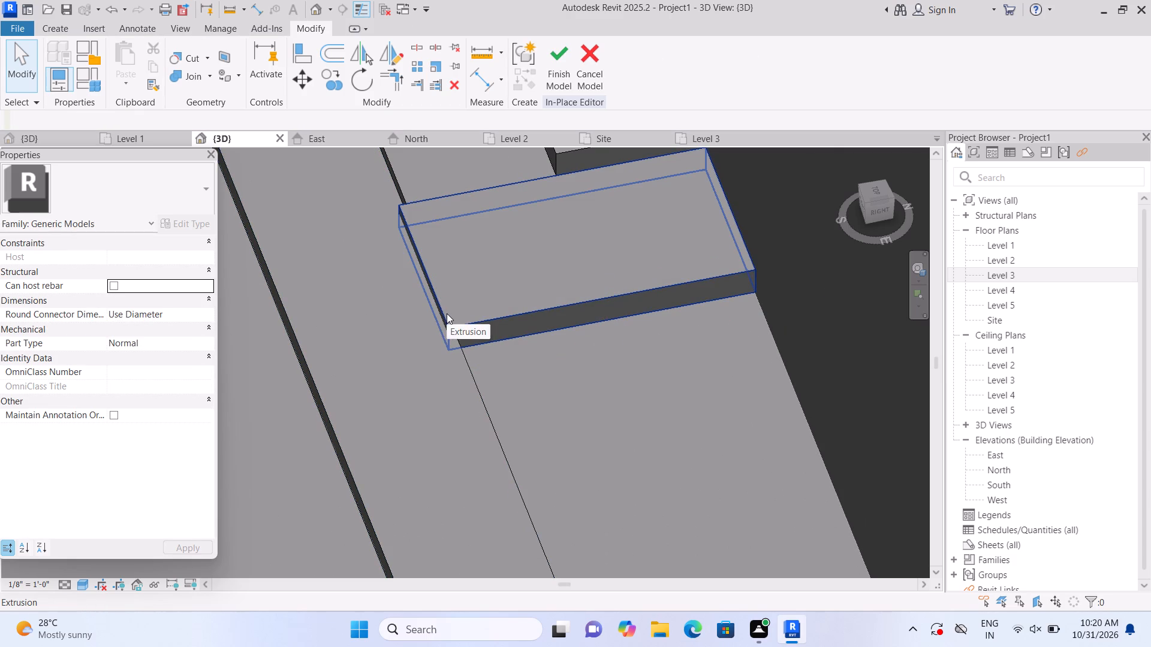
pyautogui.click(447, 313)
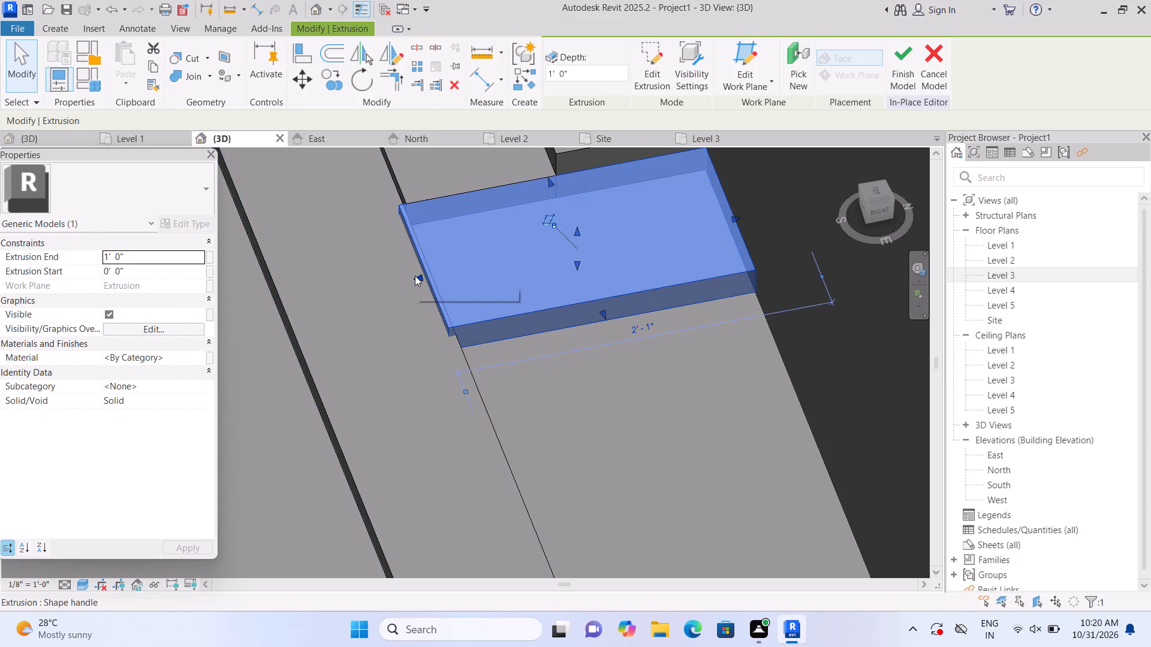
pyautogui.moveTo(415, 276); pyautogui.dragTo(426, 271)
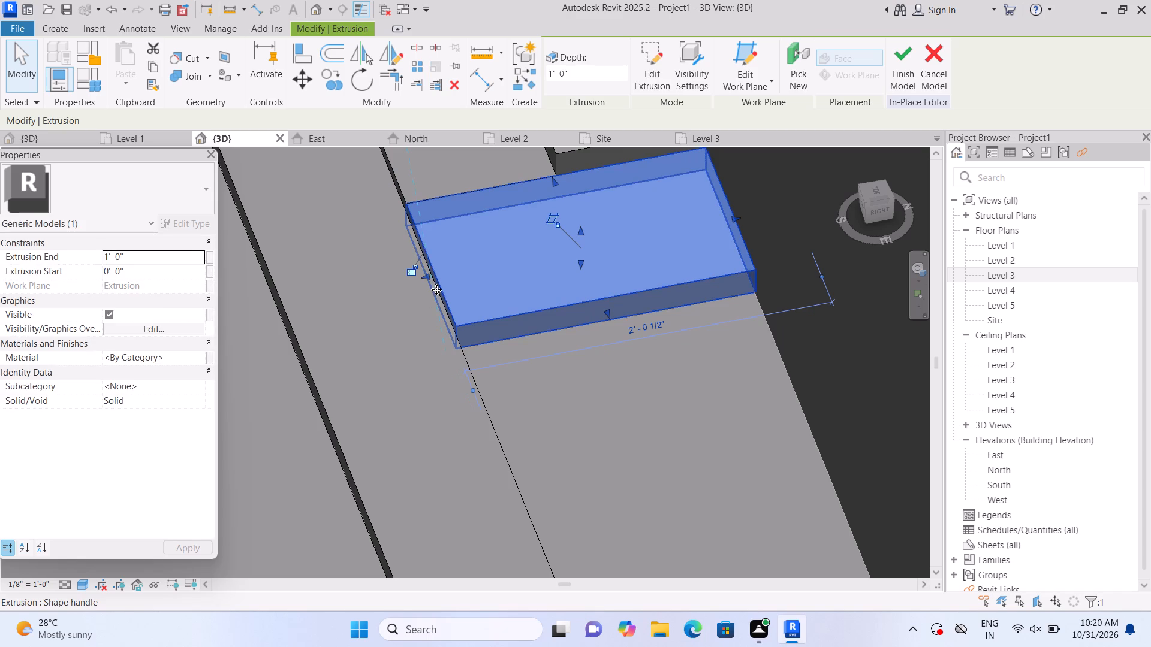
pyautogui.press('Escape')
# Lower the small extrusion's top face so it sits slightly below the top of the adjoining second step.
pyautogui.click(520, 283)
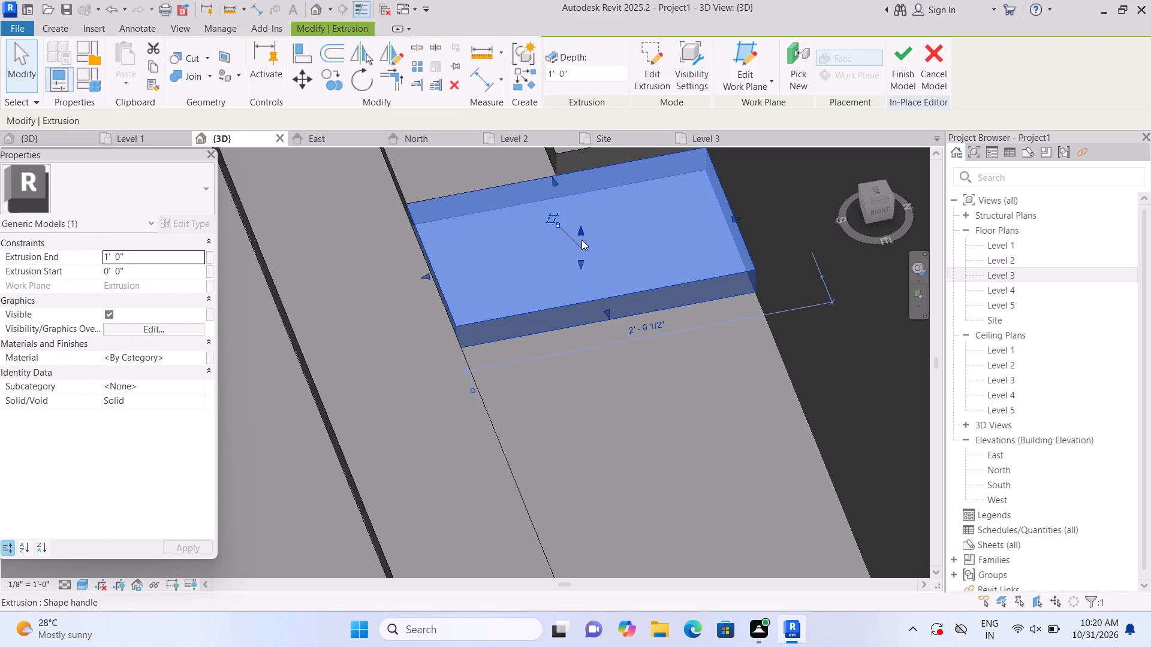
pyautogui.moveTo(579, 229); pyautogui.dragTo(580, 240)
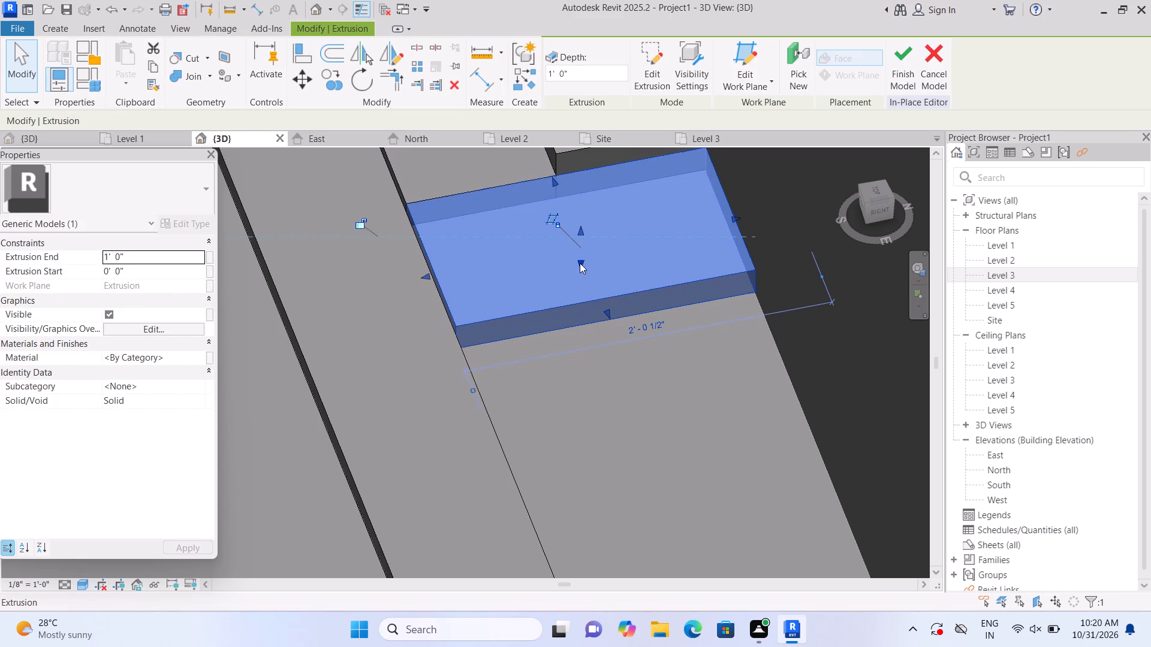
pyautogui.press('Escape')
pyautogui.click(580, 244)
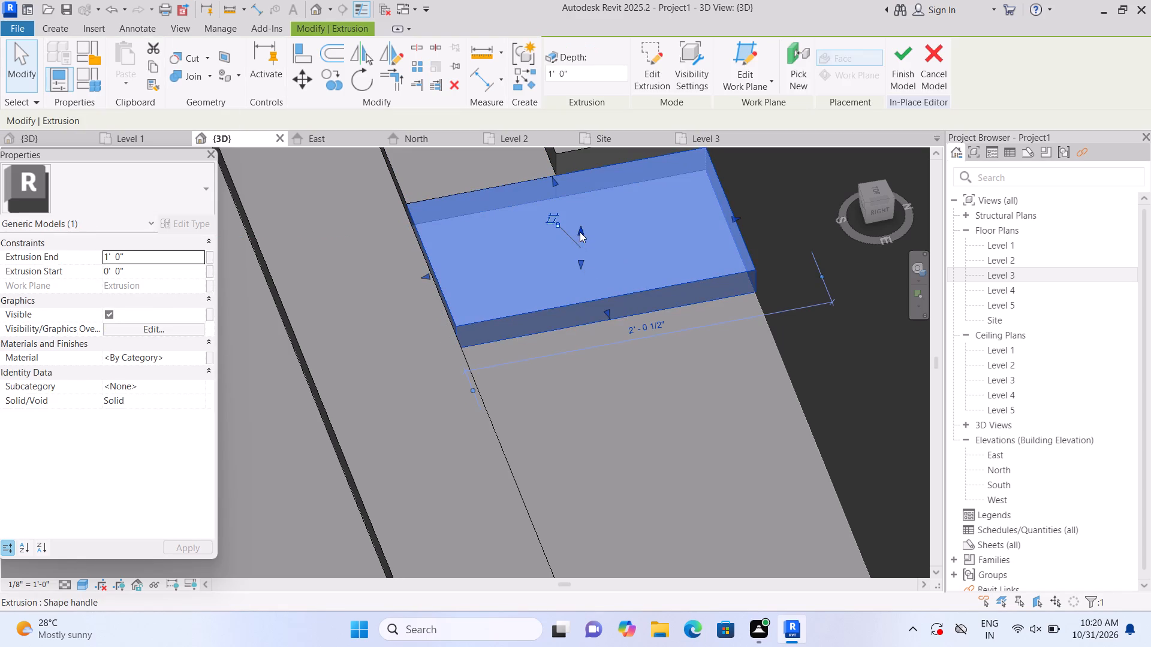
pyautogui.moveTo(580, 231); pyautogui.dragTo(582, 249)
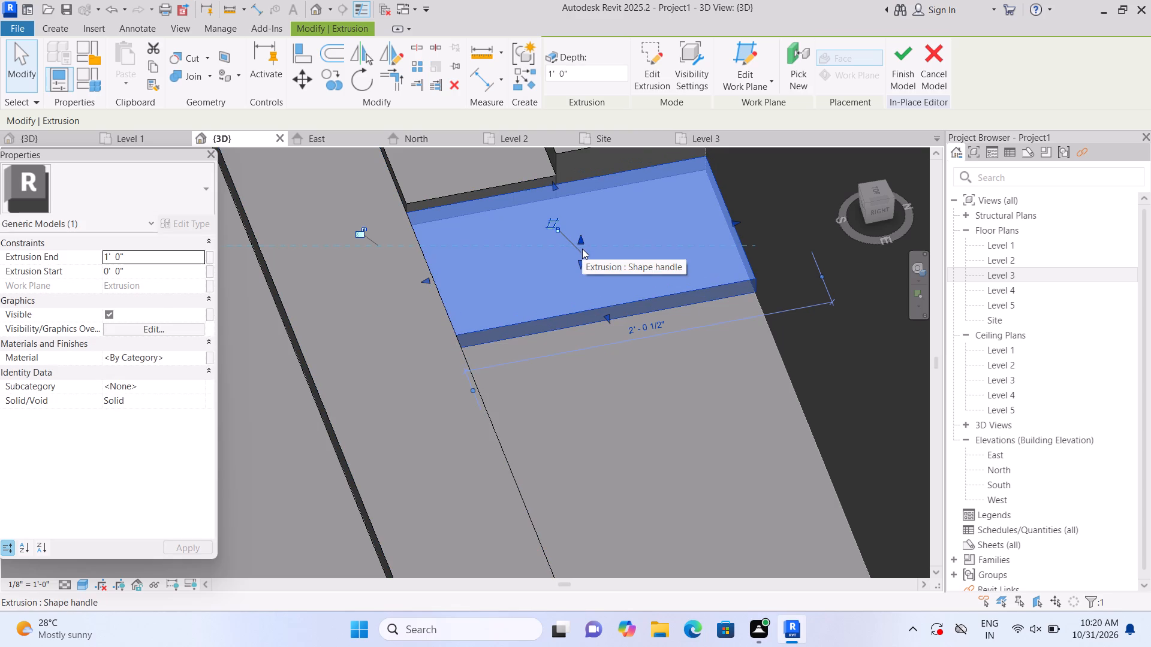
pyautogui.press('Escape')
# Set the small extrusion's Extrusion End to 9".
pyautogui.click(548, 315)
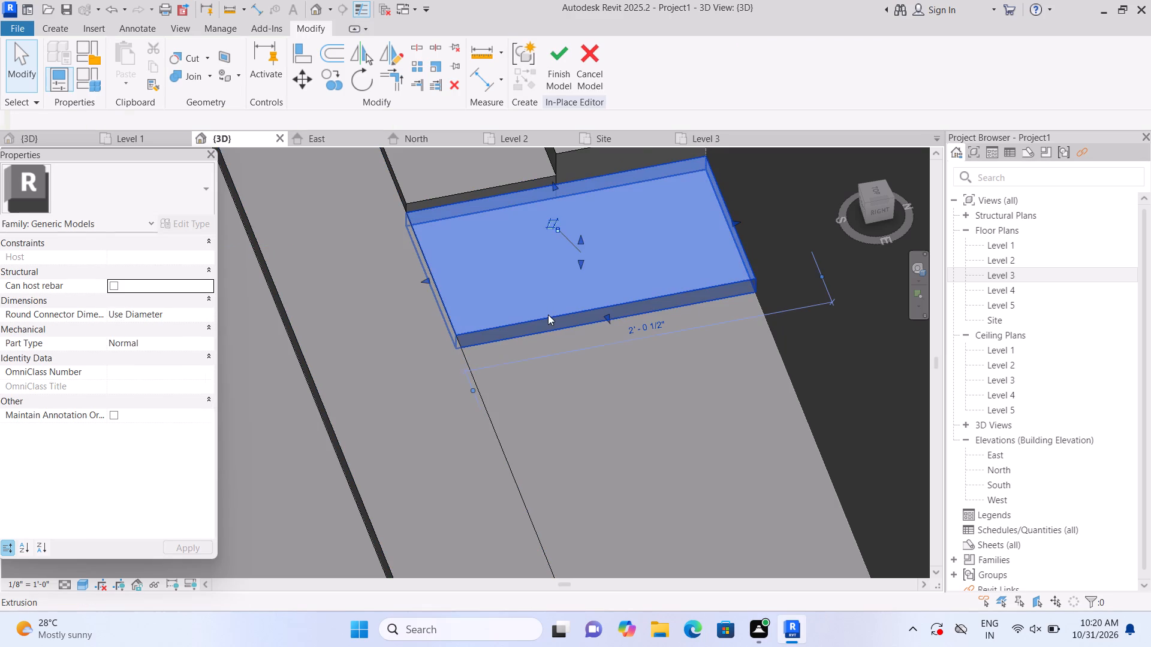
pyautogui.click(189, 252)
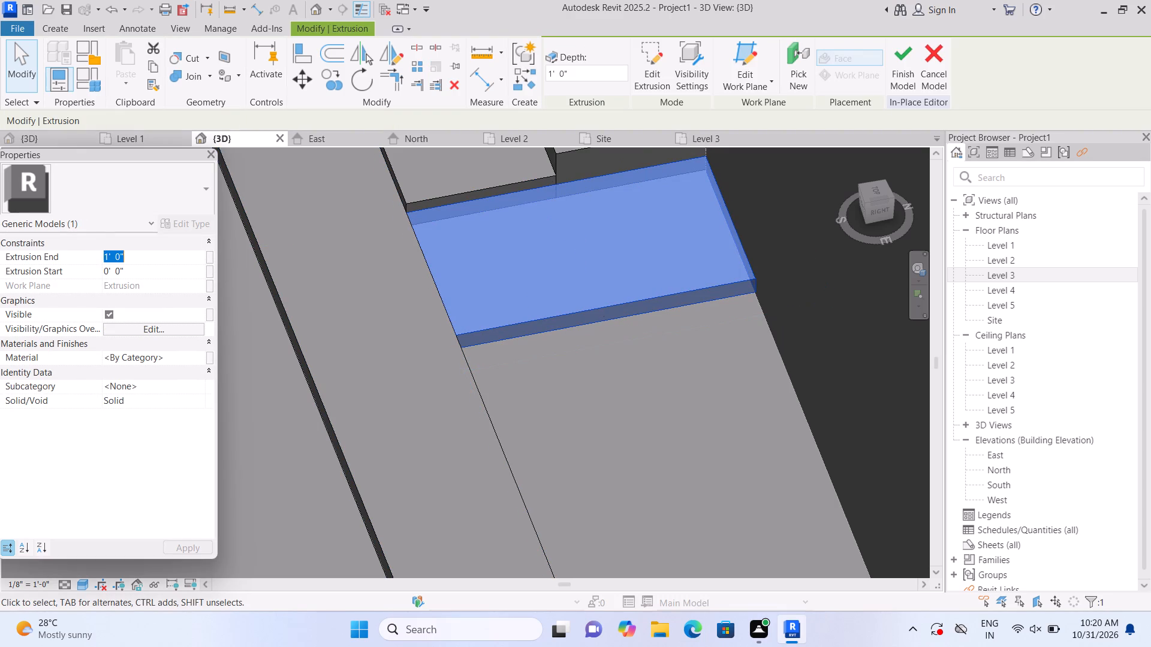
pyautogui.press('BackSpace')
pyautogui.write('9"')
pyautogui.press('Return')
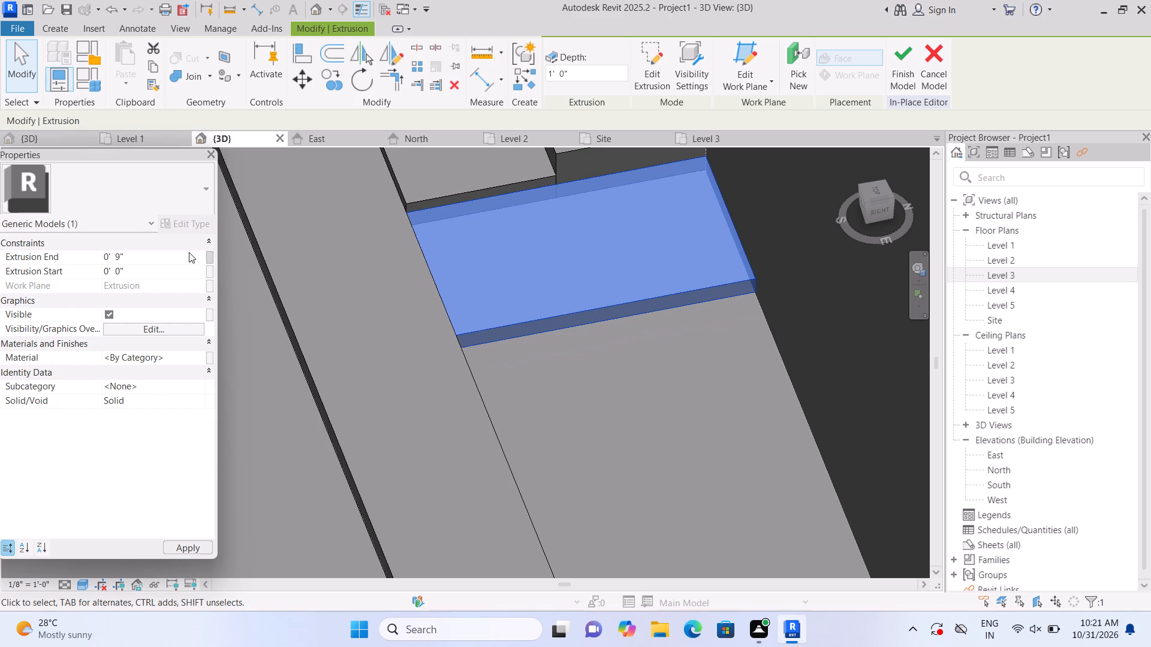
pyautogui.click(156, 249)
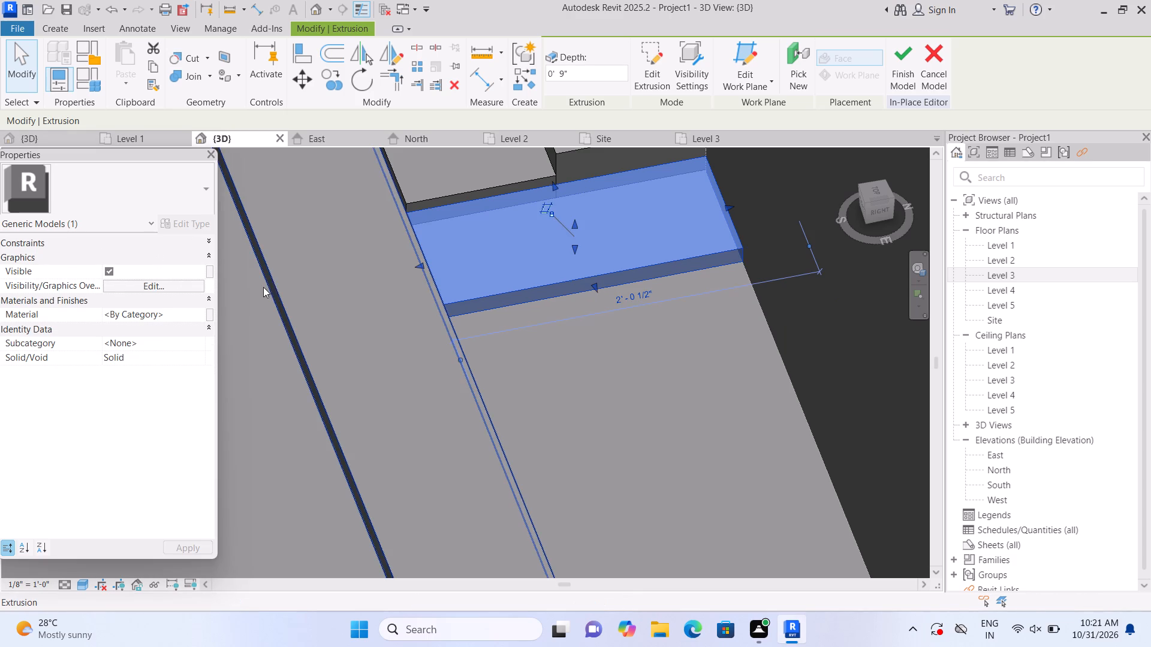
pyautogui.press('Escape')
# Set the small extrusion's Extrusion End to 10".
pyautogui.click(536, 236)
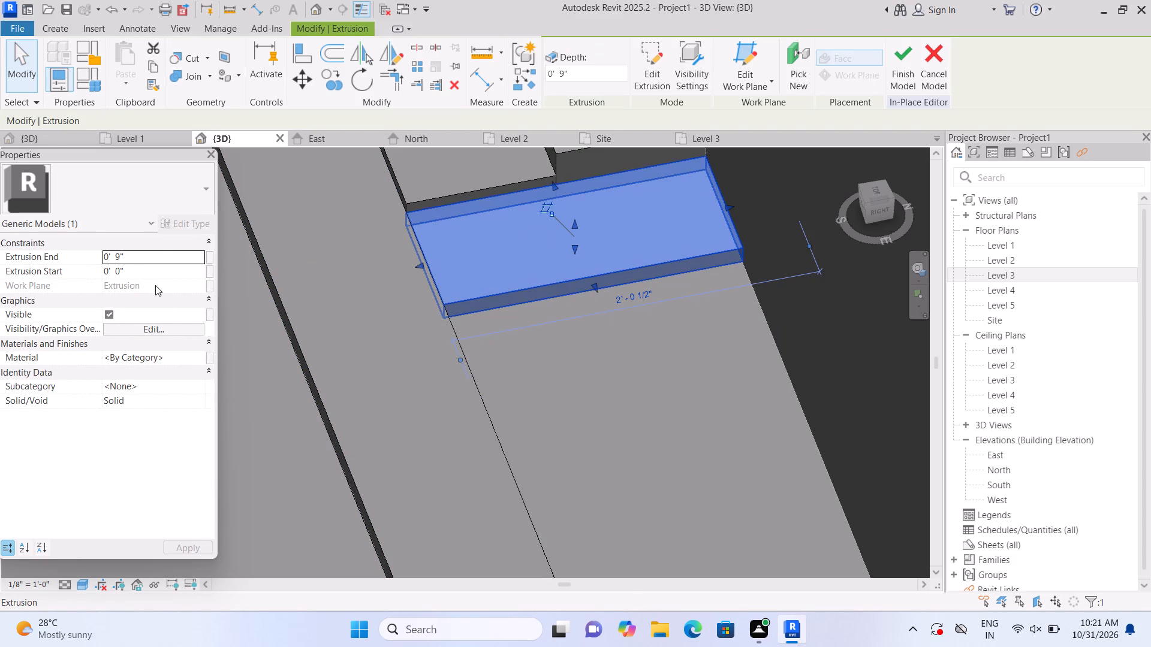
pyautogui.click(162, 257)
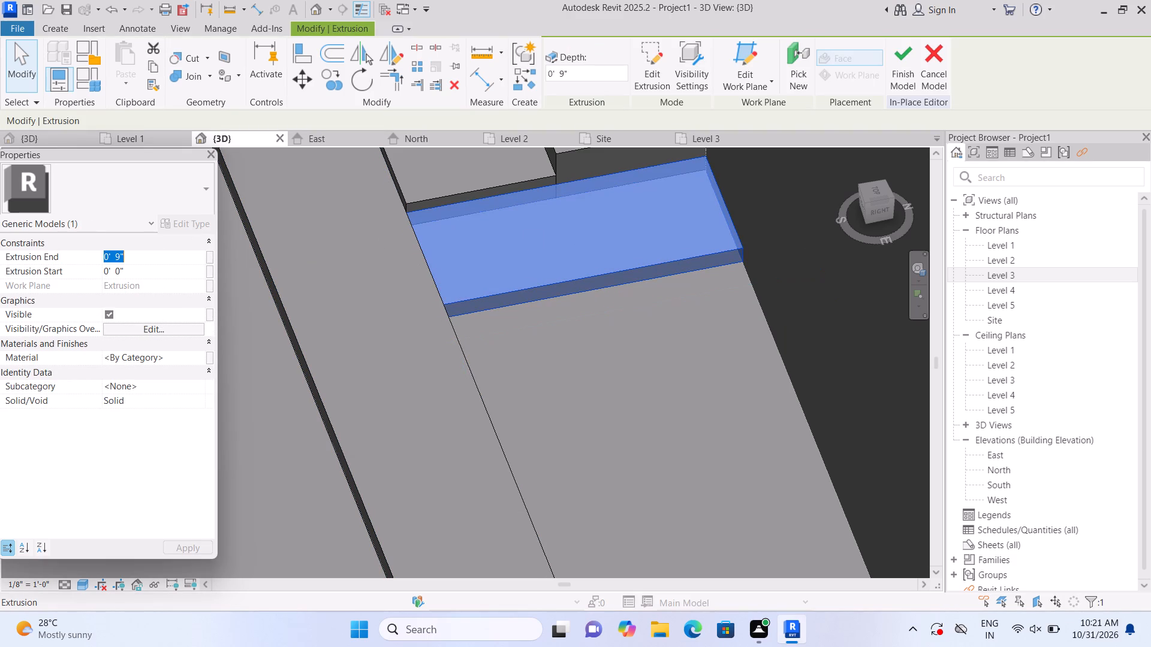
pyautogui.press('BackSpace')
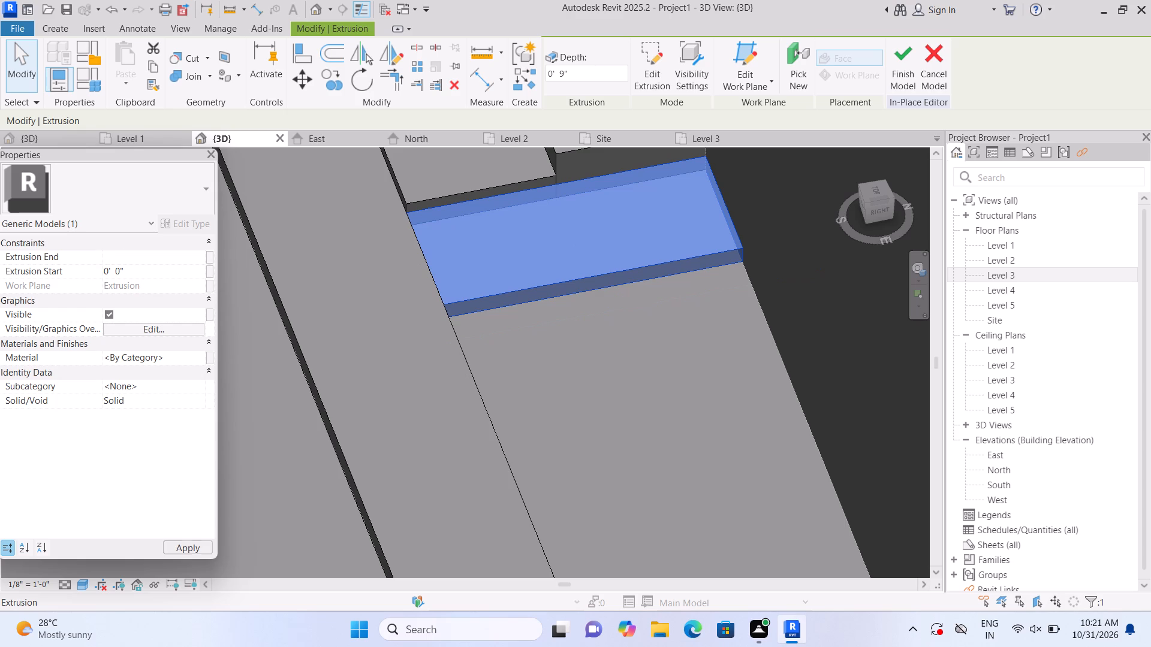
pyautogui.write('10"')
pyautogui.press('Return')
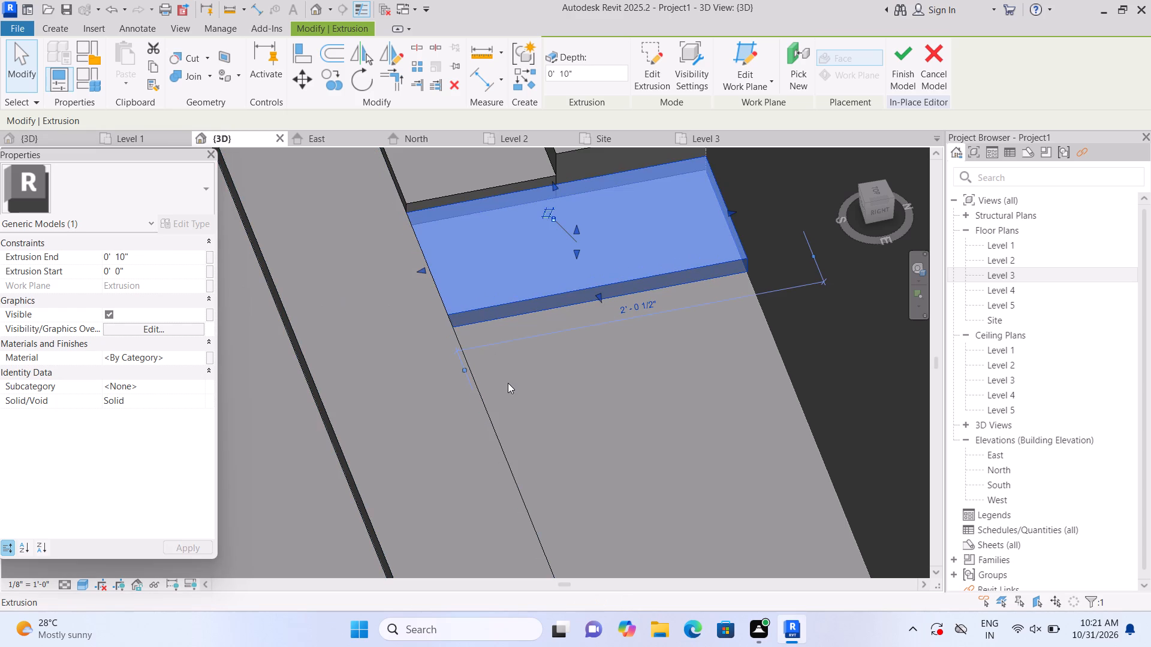
pyautogui.press('Escape')
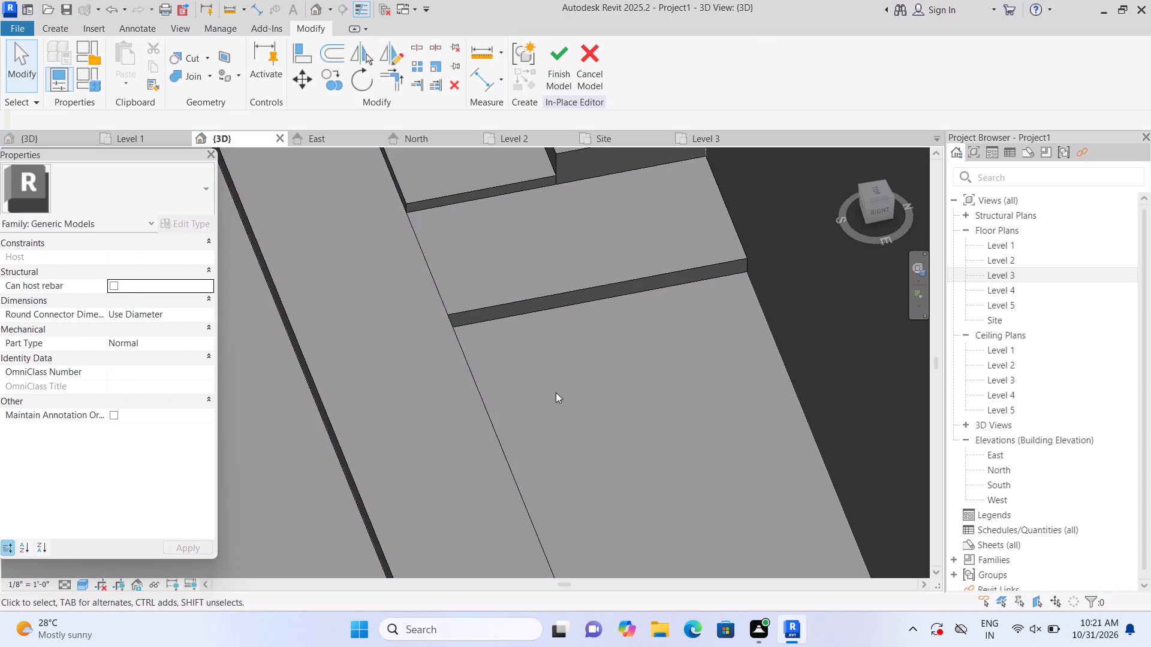
# Raise the small extrusion's top face slightly, keeping it below the top of the adjoining second step.
pyautogui.keyDown('shift'); pyautogui.moveTo(590, 421); pyautogui.dragTo(573, 431, button='middle'); pyautogui.keyUp('shift')
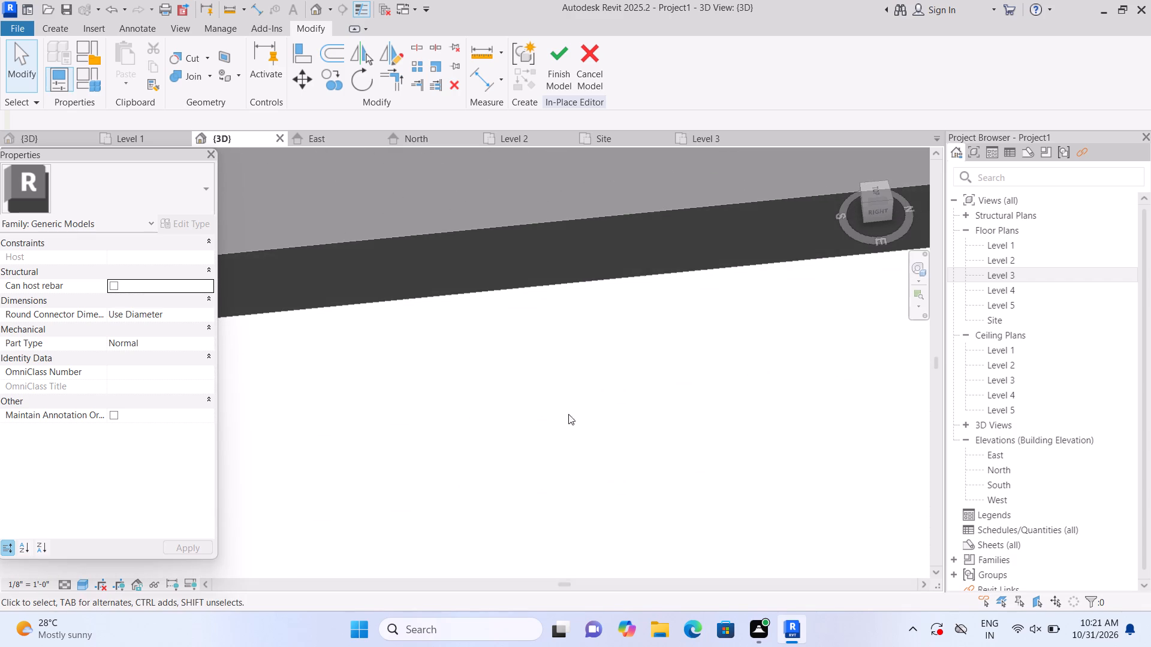
pyautogui.moveTo(684, 319); pyautogui.dragTo(655, 330, button='middle')
pyautogui.scroll(-8, 682, 315)
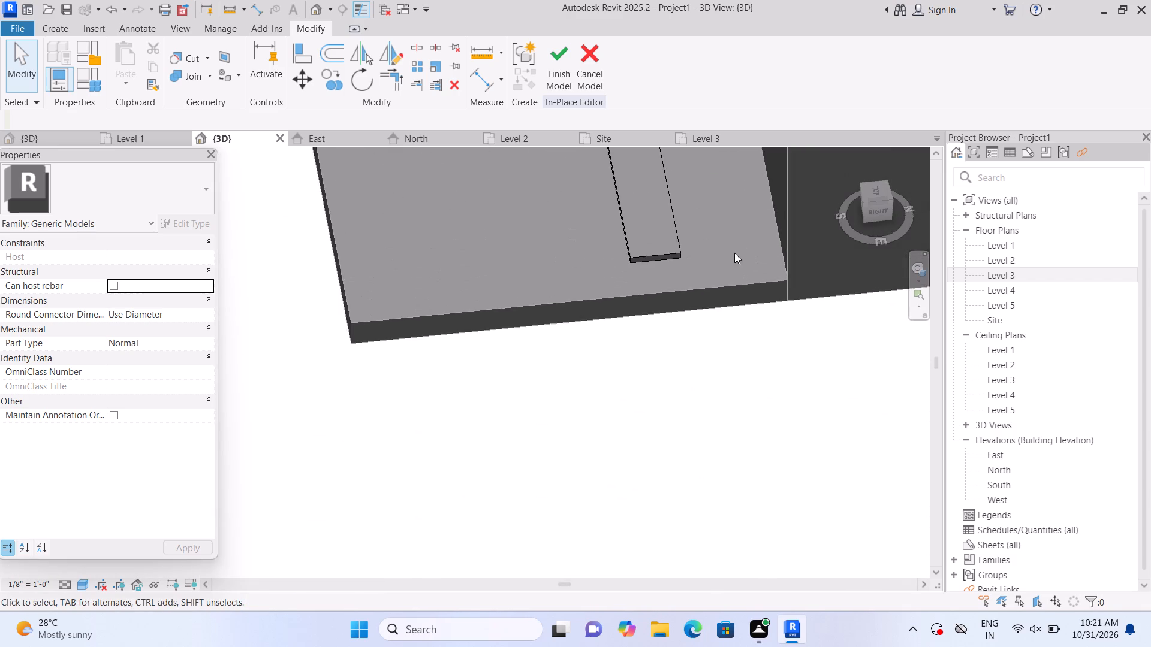
pyautogui.moveTo(734, 253); pyautogui.dragTo(687, 276, button='middle')
pyautogui.keyDown('shift'); pyautogui.moveTo(685, 298); pyautogui.dragTo(655, 306, button='middle'); pyautogui.keyUp('shift')
pyautogui.moveTo(688, 243); pyautogui.dragTo(680, 350, button='middle')
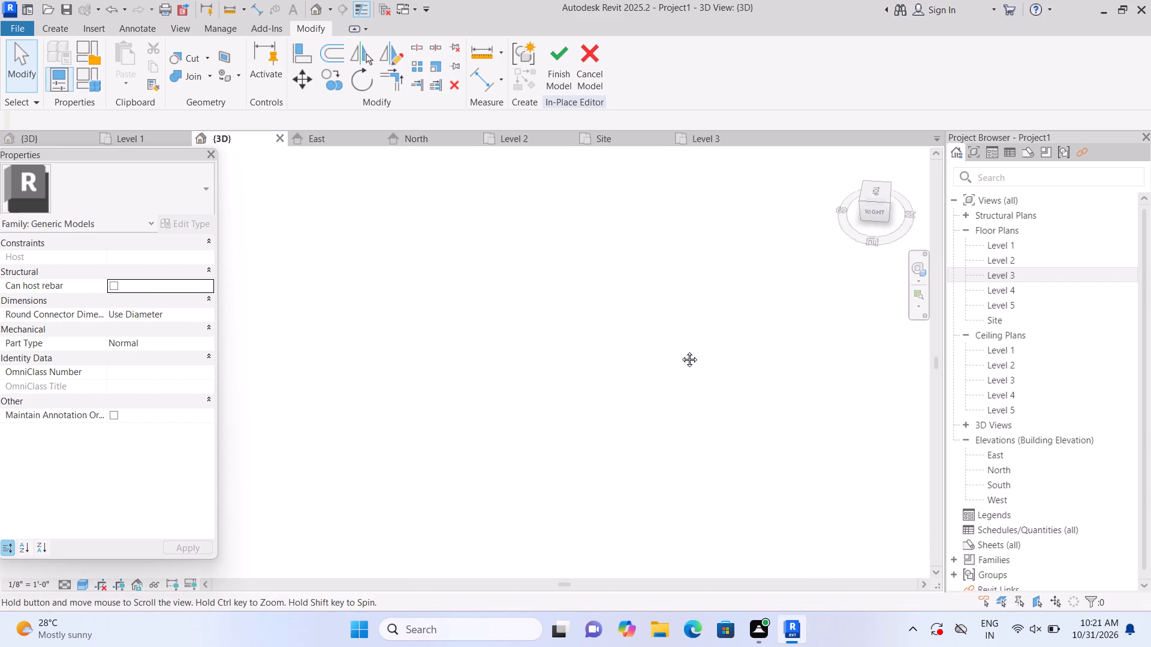
pyautogui.moveTo(680, 350); pyautogui.dragTo(655, 482, button='middle')
pyautogui.scroll(-7, 658, 345)
pyautogui.moveTo(677, 303); pyautogui.dragTo(647, 415, button='middle')
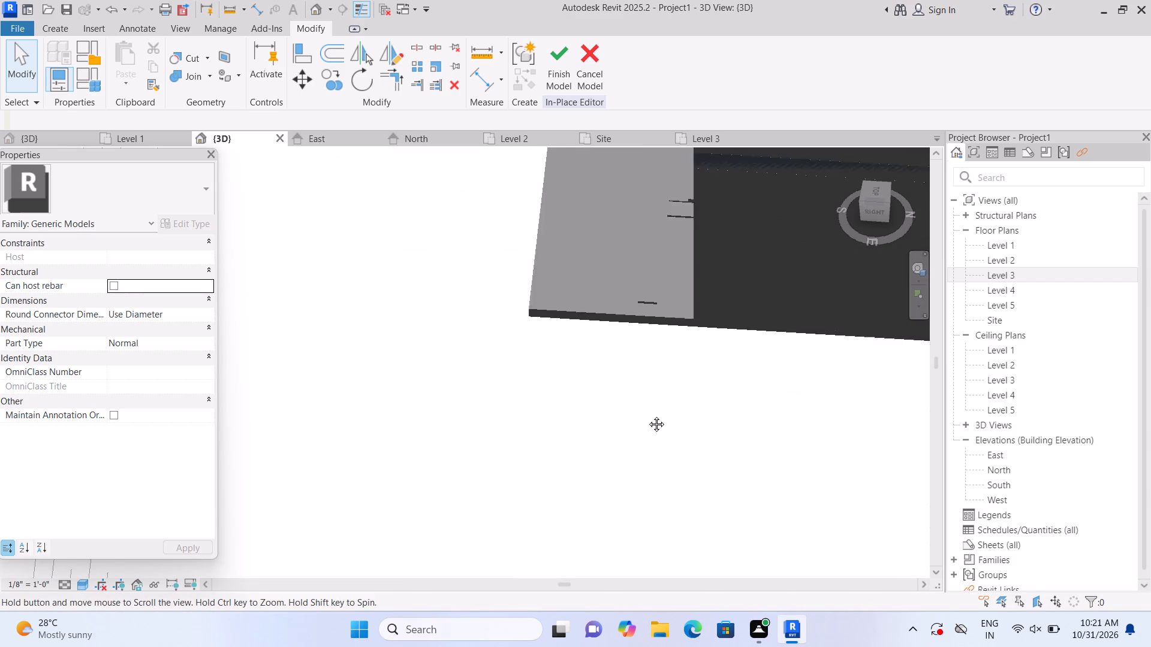
pyautogui.moveTo(647, 415); pyautogui.dragTo(629, 478, button='middle')
pyautogui.scroll(6, 629, 431)
pyautogui.moveTo(652, 371); pyautogui.dragTo(595, 461, button='middle')
pyautogui.scroll(4, 613, 361)
pyautogui.scroll(2, 616, 294)
pyautogui.moveTo(608, 227); pyautogui.dragTo(614, 236, button='middle')
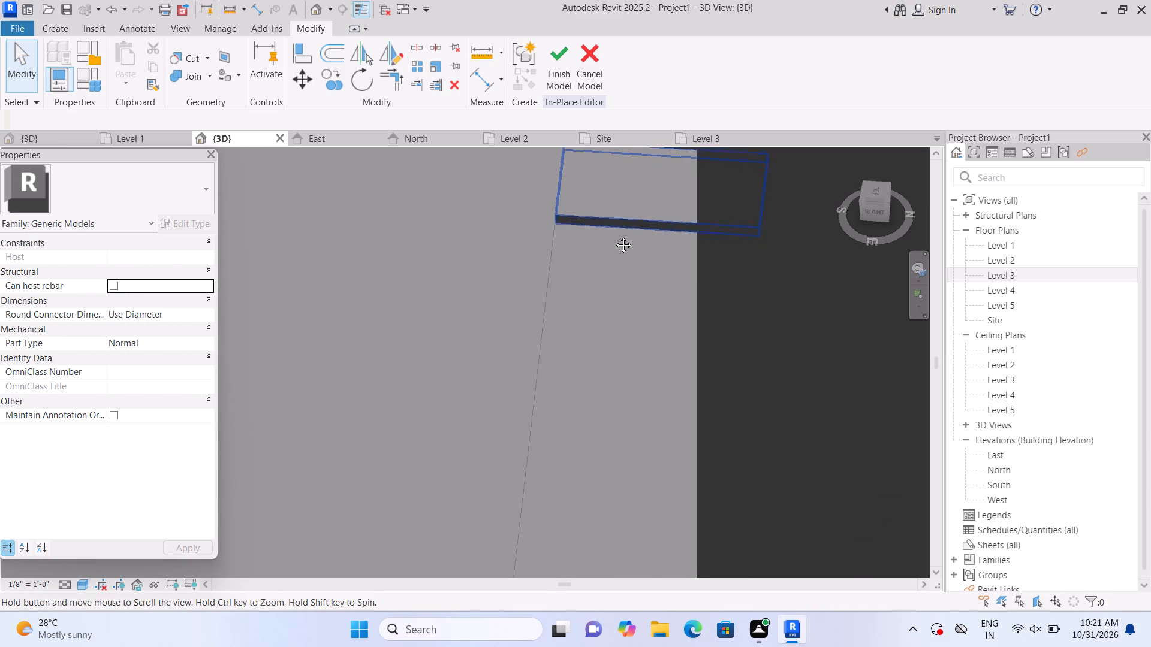
pyautogui.moveTo(614, 236); pyautogui.dragTo(616, 388, button='middle')
pyautogui.scroll(6, 616, 392)
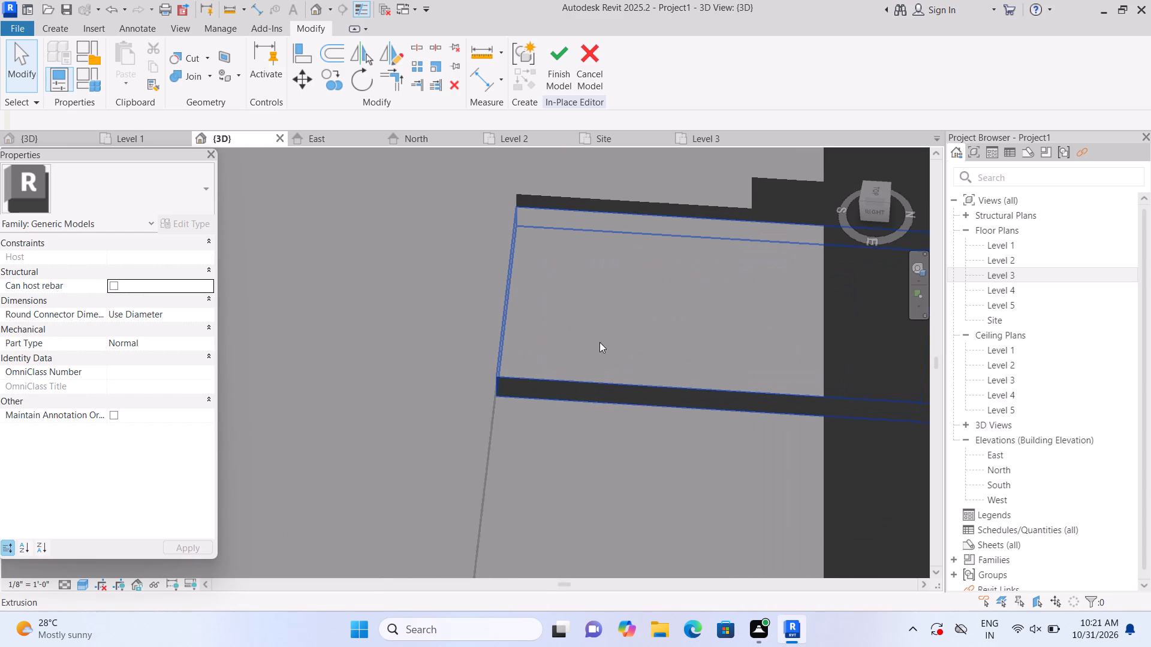
pyautogui.click(607, 350)
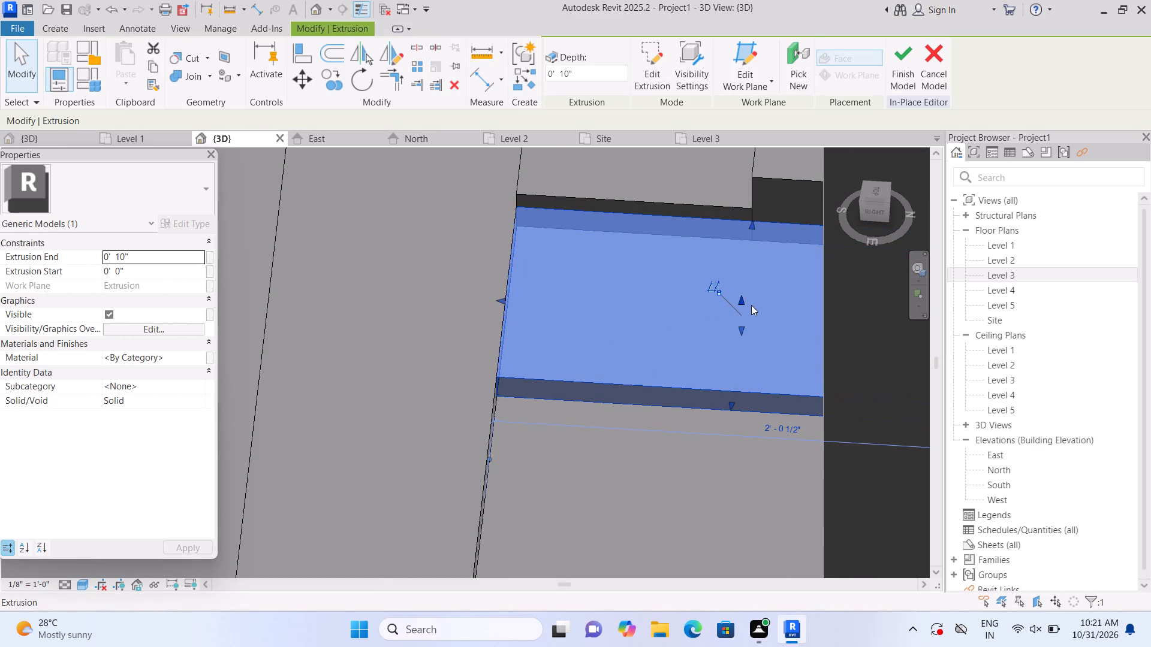
pyautogui.click(740, 301)
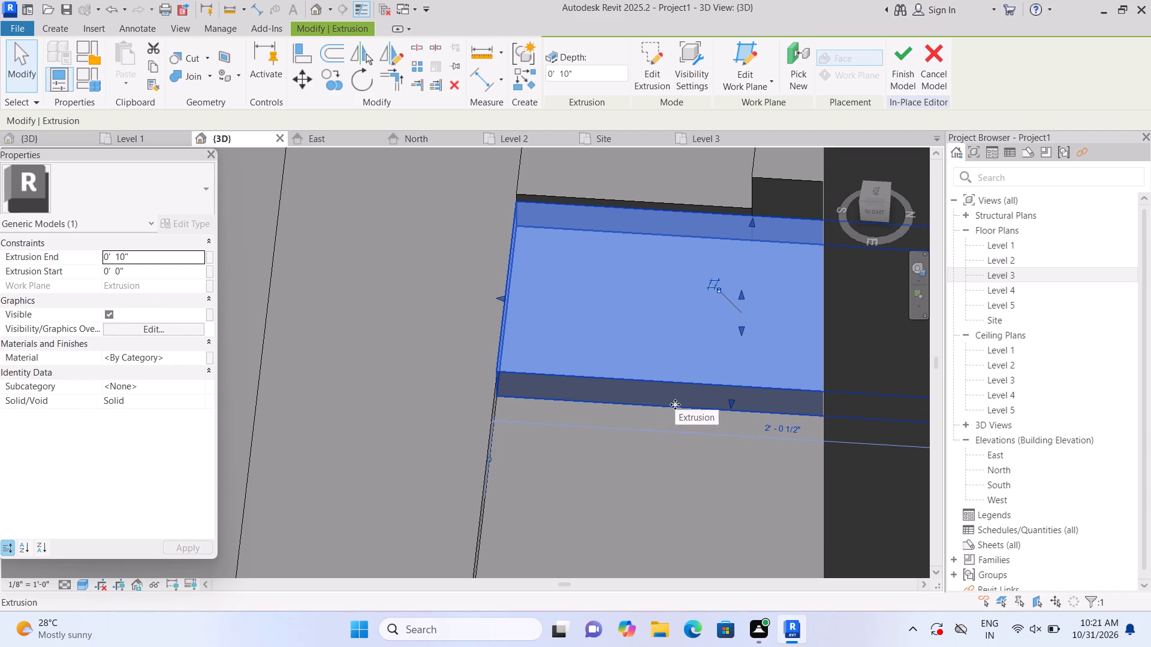
pyautogui.press('Escape')
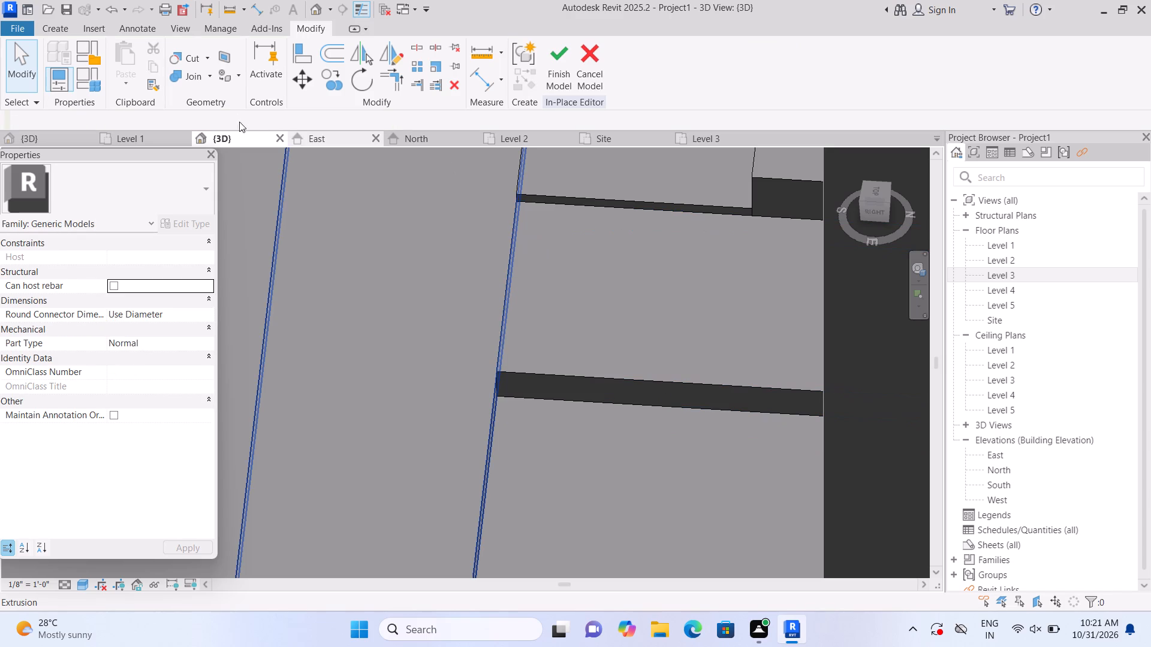
# Join the small extrusion's geometry with the long step that runs along its outer side.
pyautogui.click(209, 73)
pyautogui.click(209, 99)
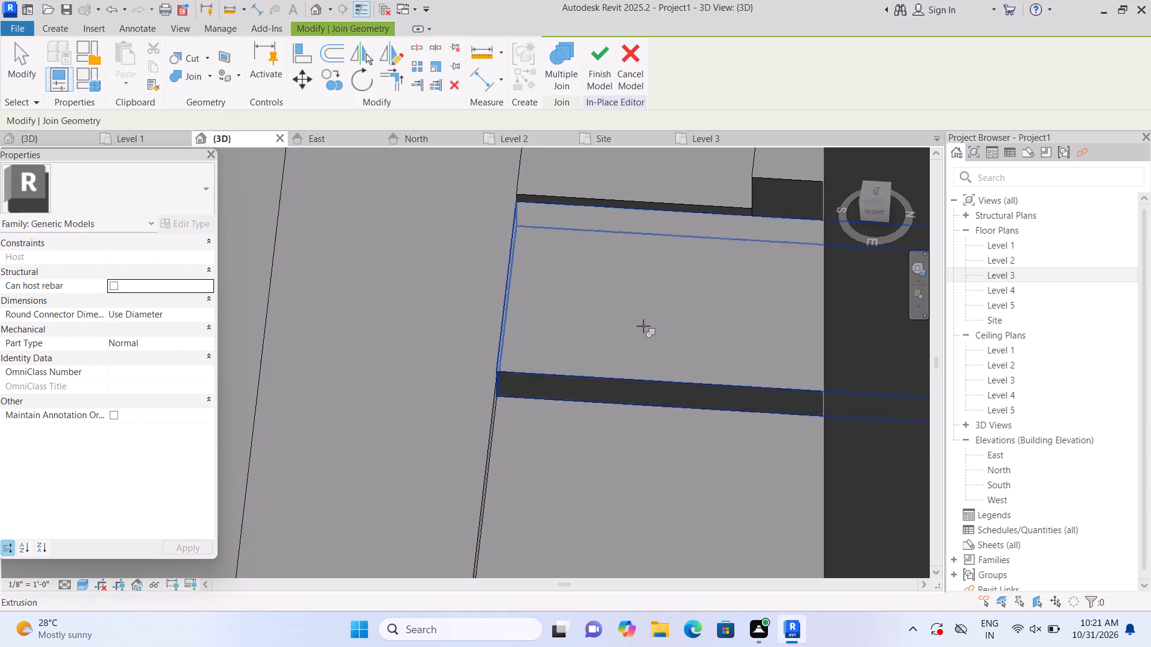
pyautogui.click(643, 326)
pyautogui.click(420, 377)
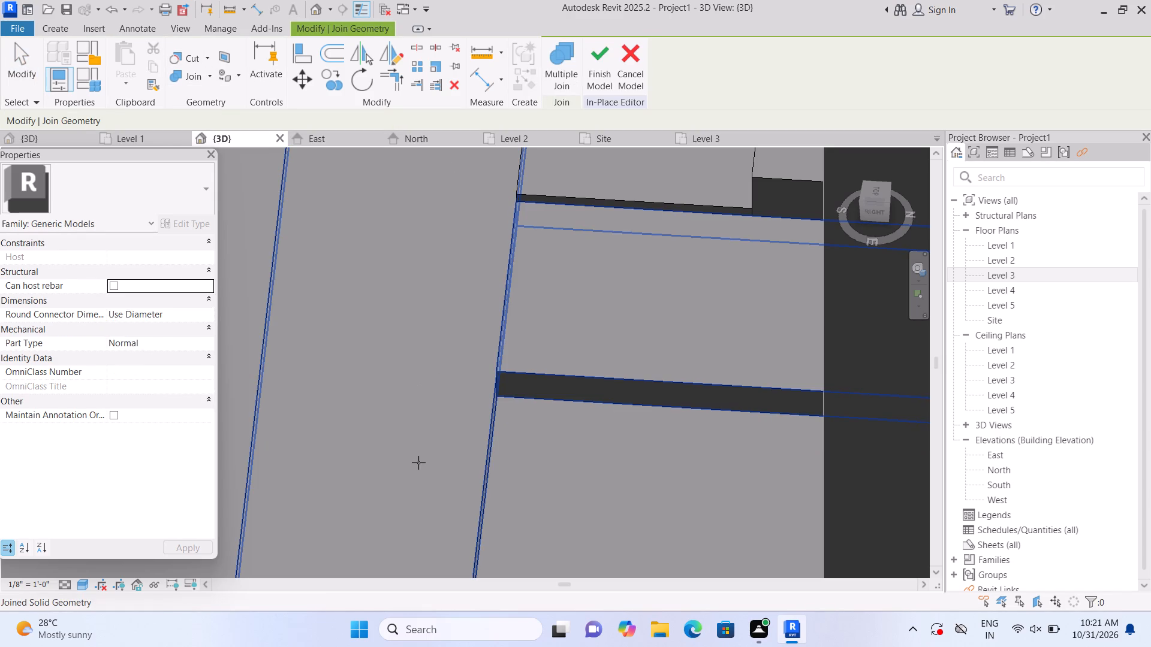
pyautogui.press('Escape')
pyautogui.scroll(-8, 427, 466)
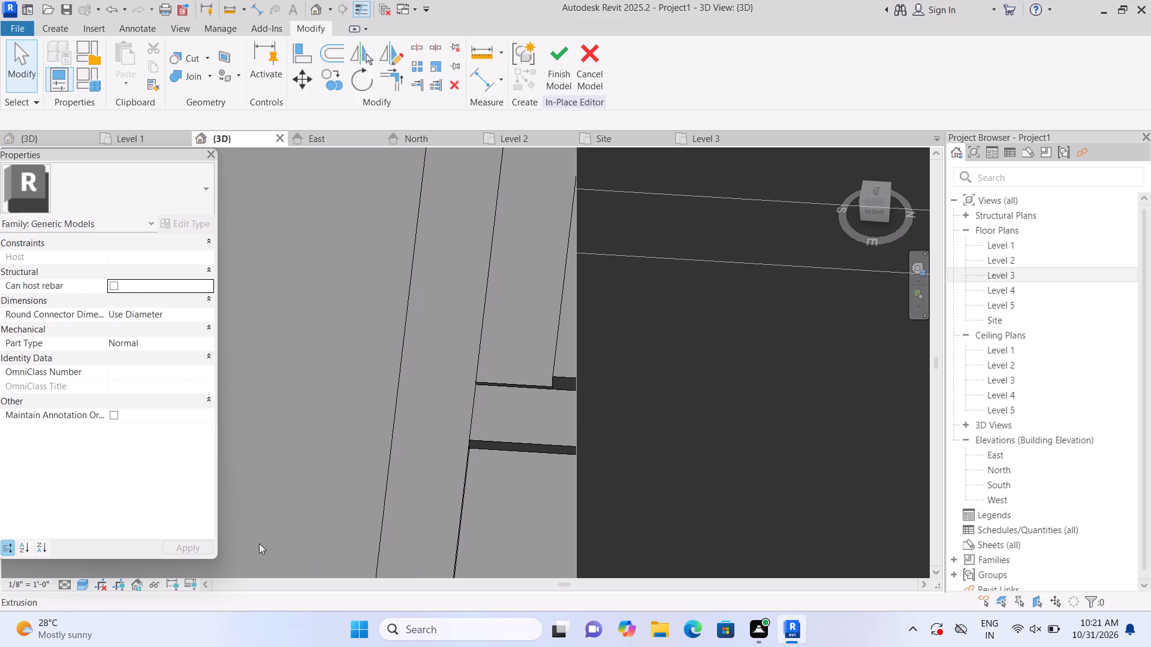
pyautogui.moveTo(286, 520); pyautogui.dragTo(315, 352, button='middle')
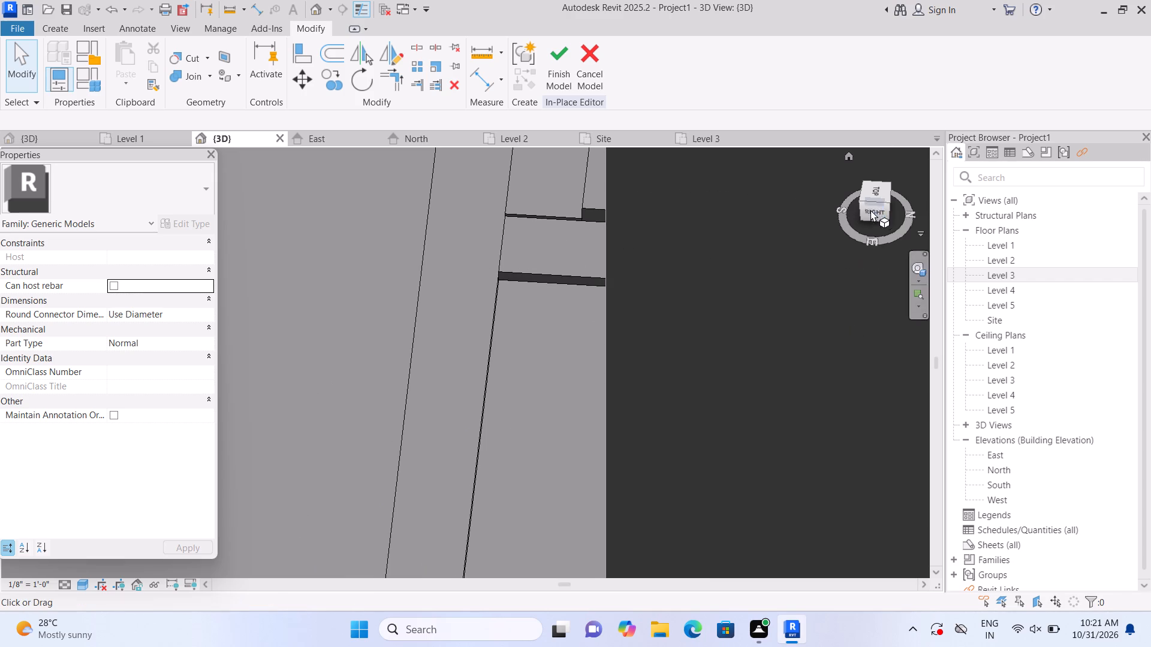
# Lower the small extrusion's top face until it is flush with the top of the adjoining long outer step.
pyautogui.click(849, 154)
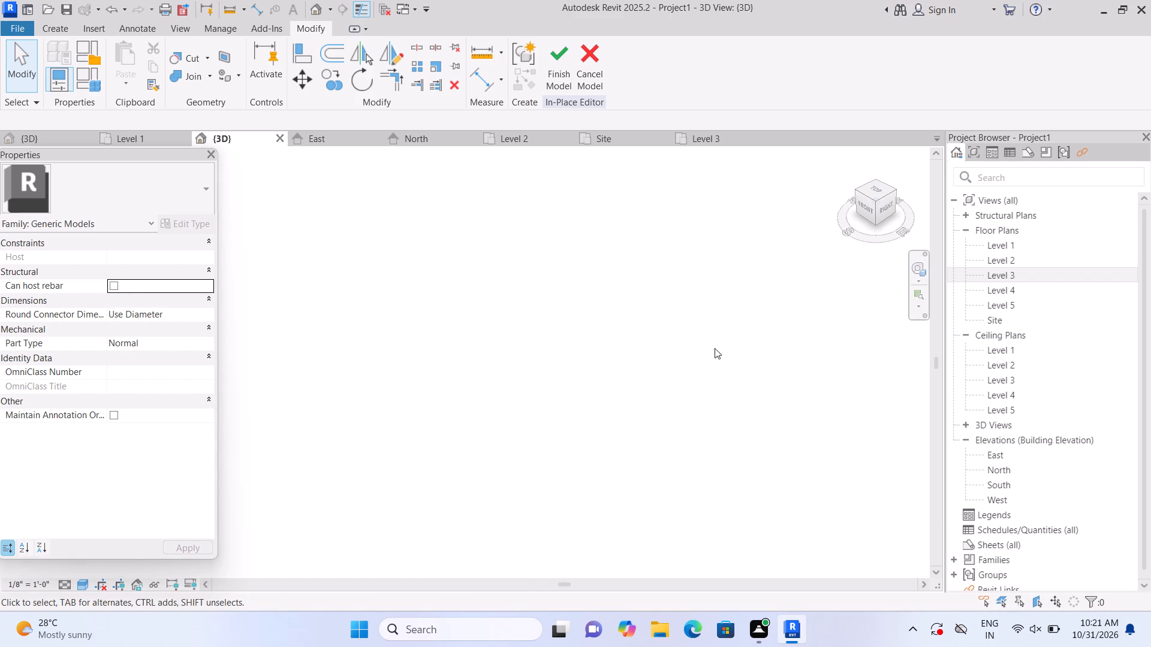
pyautogui.scroll(12, 326, 428)
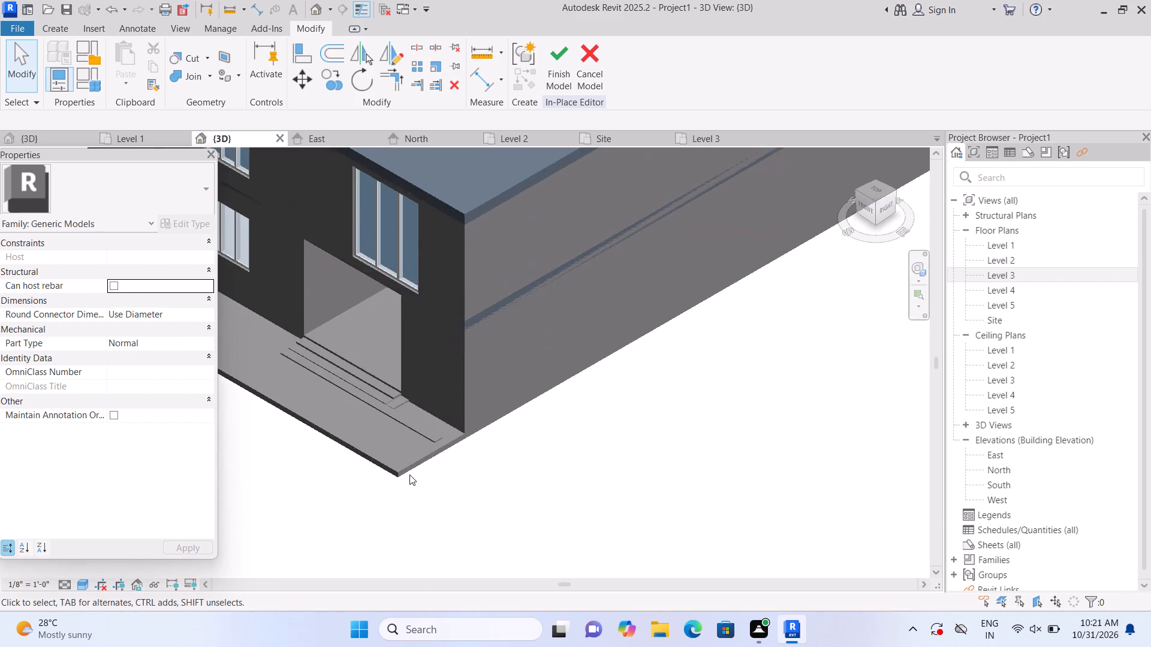
pyautogui.scroll(6, 409, 474)
pyautogui.scroll(1, 518, 419)
pyautogui.moveTo(523, 424); pyautogui.dragTo(555, 474, button='middle')
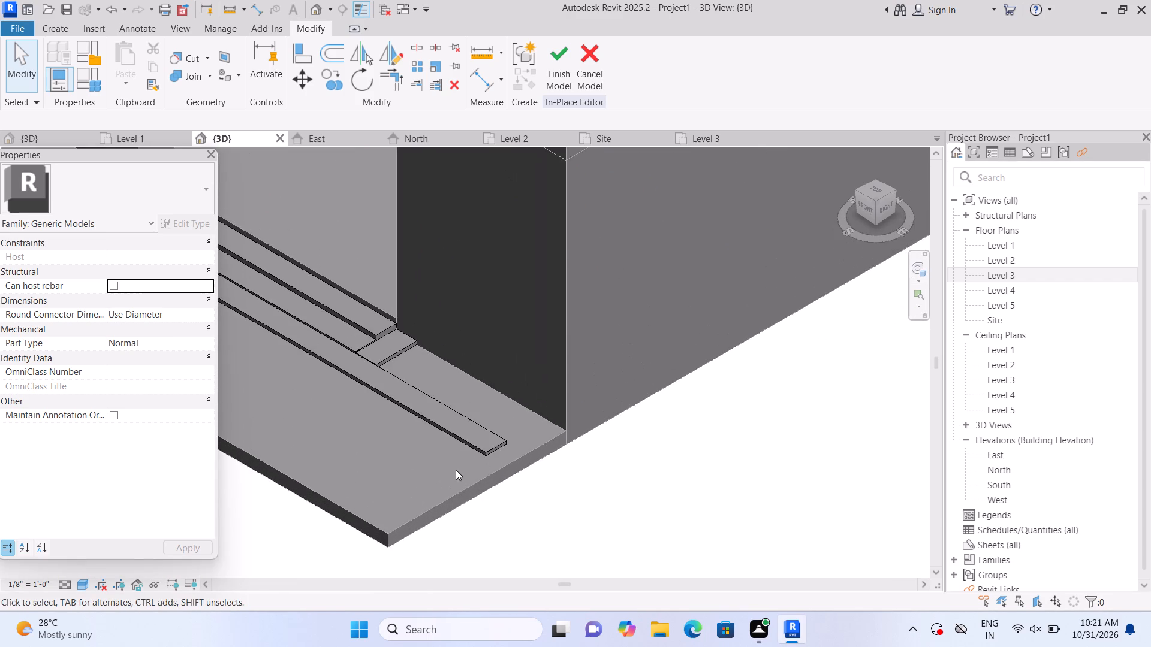
pyautogui.scroll(5, 376, 399)
pyautogui.scroll(2, 336, 341)
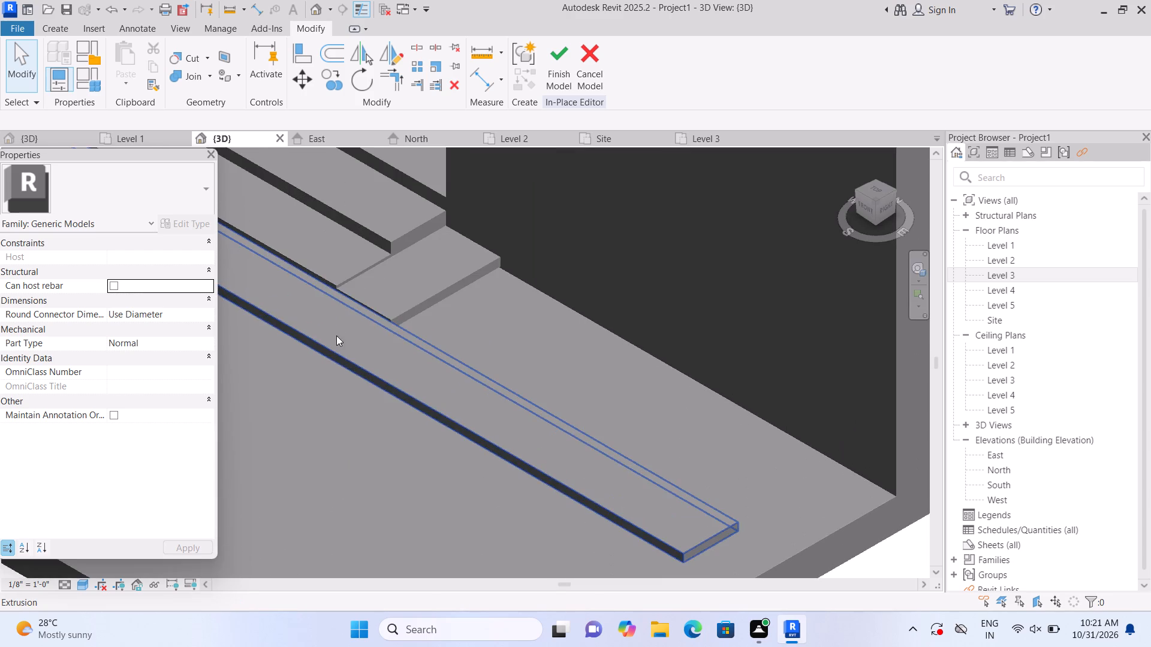
pyautogui.scroll(2, 336, 335)
pyautogui.click(509, 243)
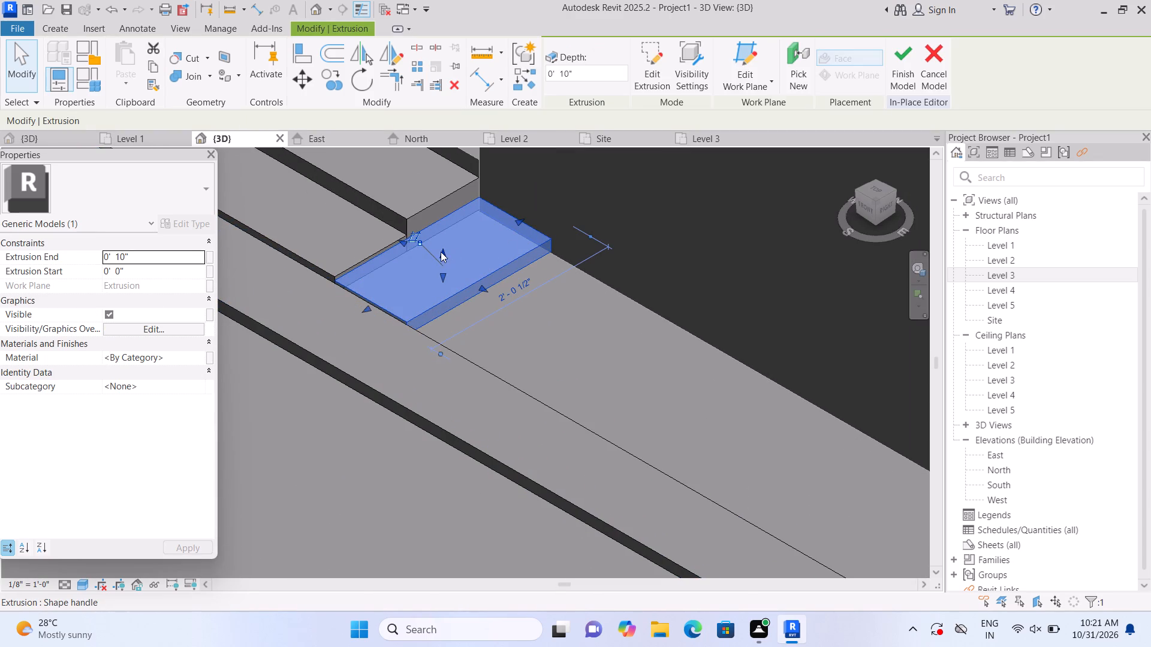
pyautogui.moveTo(441, 251); pyautogui.dragTo(442, 270)
pyautogui.moveTo(442, 265); pyautogui.dragTo(445, 255)
pyautogui.press('Escape')
pyautogui.scroll(2, 445, 263)
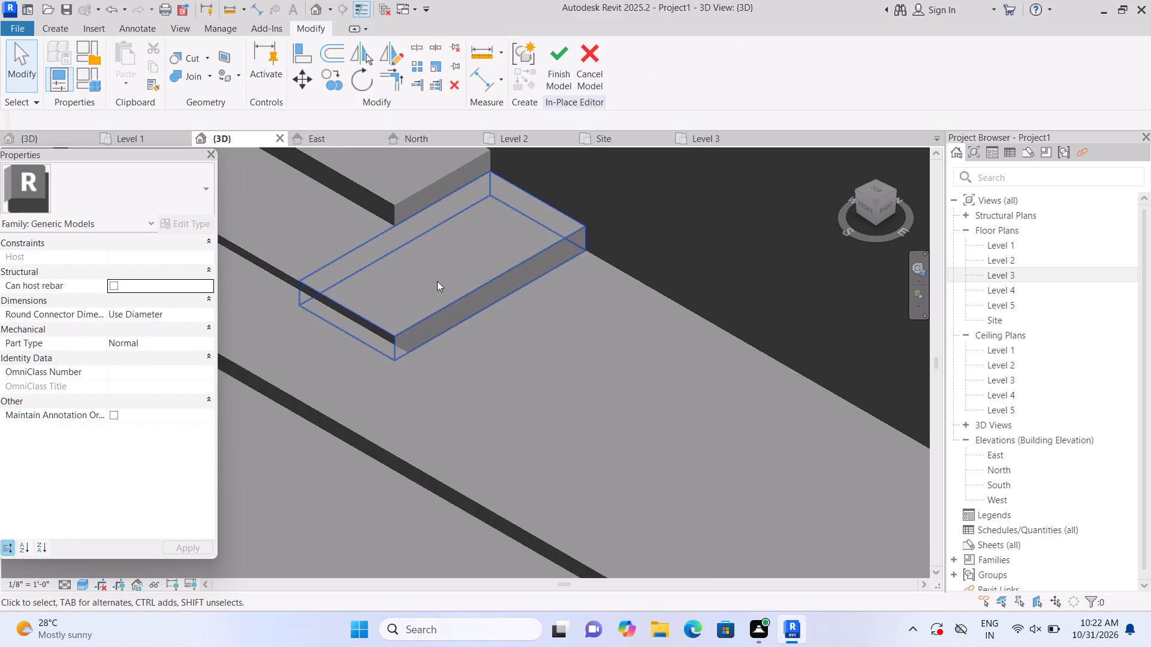
pyautogui.scroll(1, 420, 301)
pyautogui.click(422, 295)
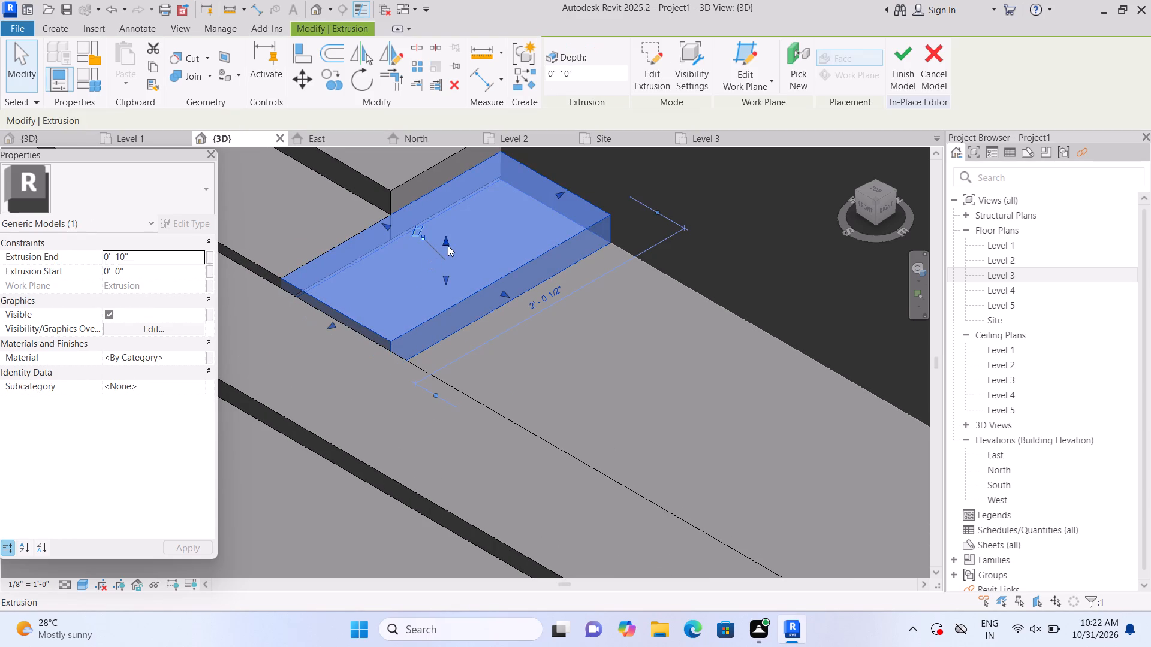
pyautogui.moveTo(446, 240); pyautogui.dragTo(448, 257)
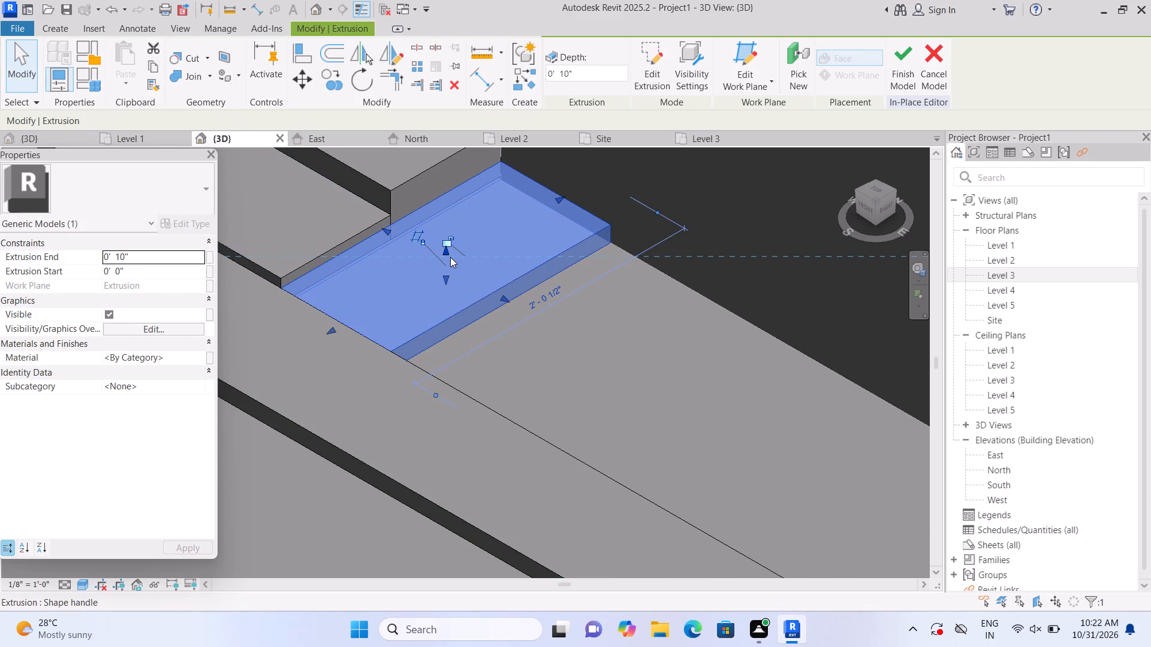
pyautogui.press('Escape')
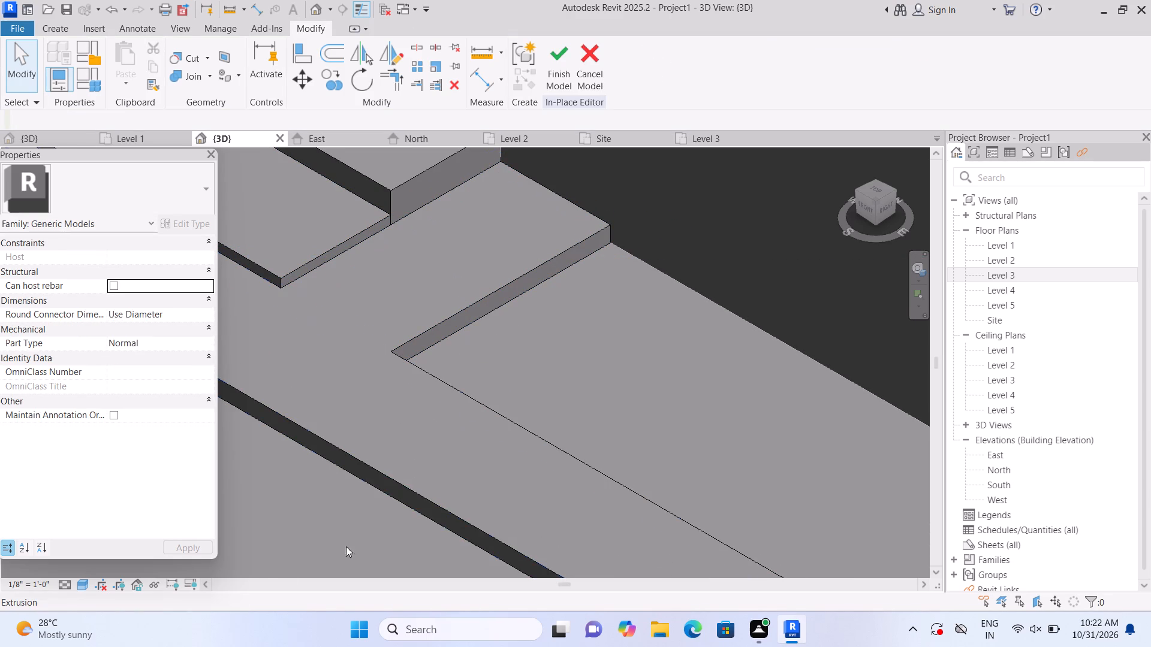
# Create a 1' 0" deep extrusion from a rectangle tracing the small extrusion's exposed end face, using that face as work plane.
pyautogui.scroll(-2, 261, 534)
pyautogui.moveTo(251, 543); pyautogui.dragTo(237, 366, button='middle')
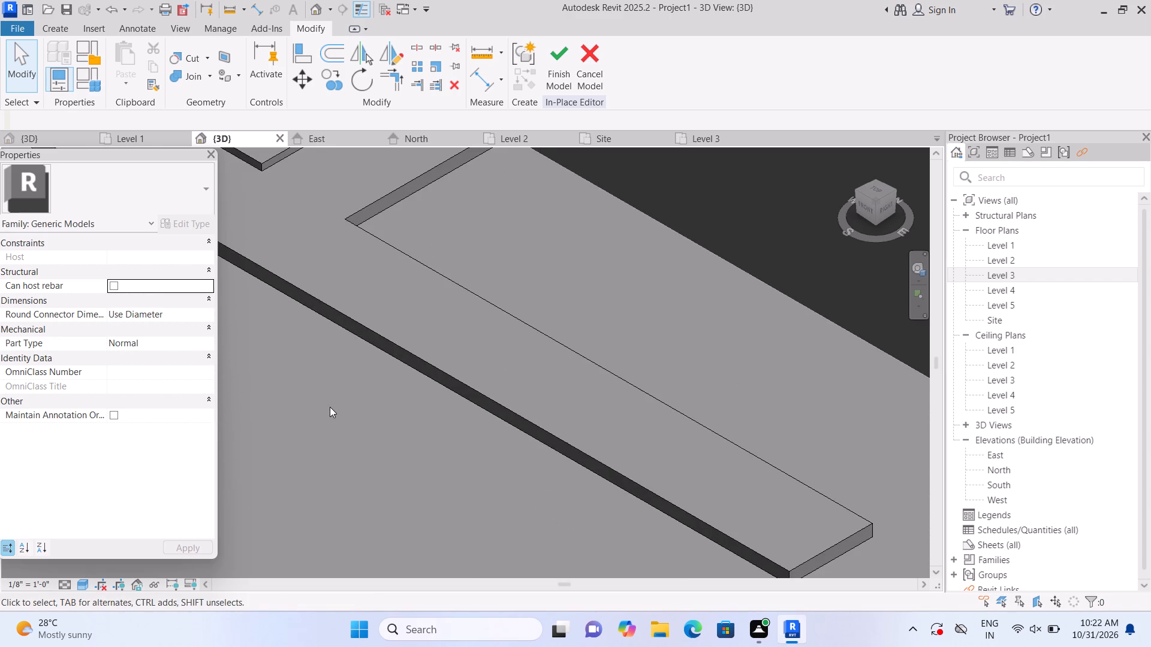
pyautogui.moveTo(330, 407); pyautogui.dragTo(291, 492, button='middle')
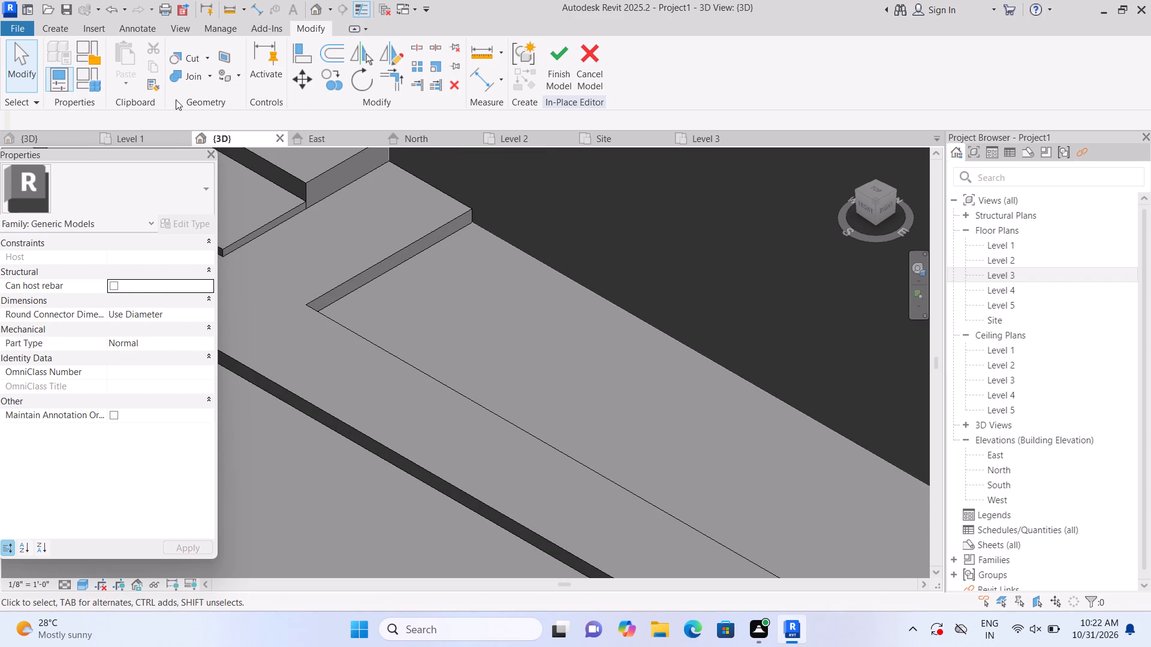
pyautogui.scroll(-4, 308, 404)
pyautogui.scroll(1, 273, 468)
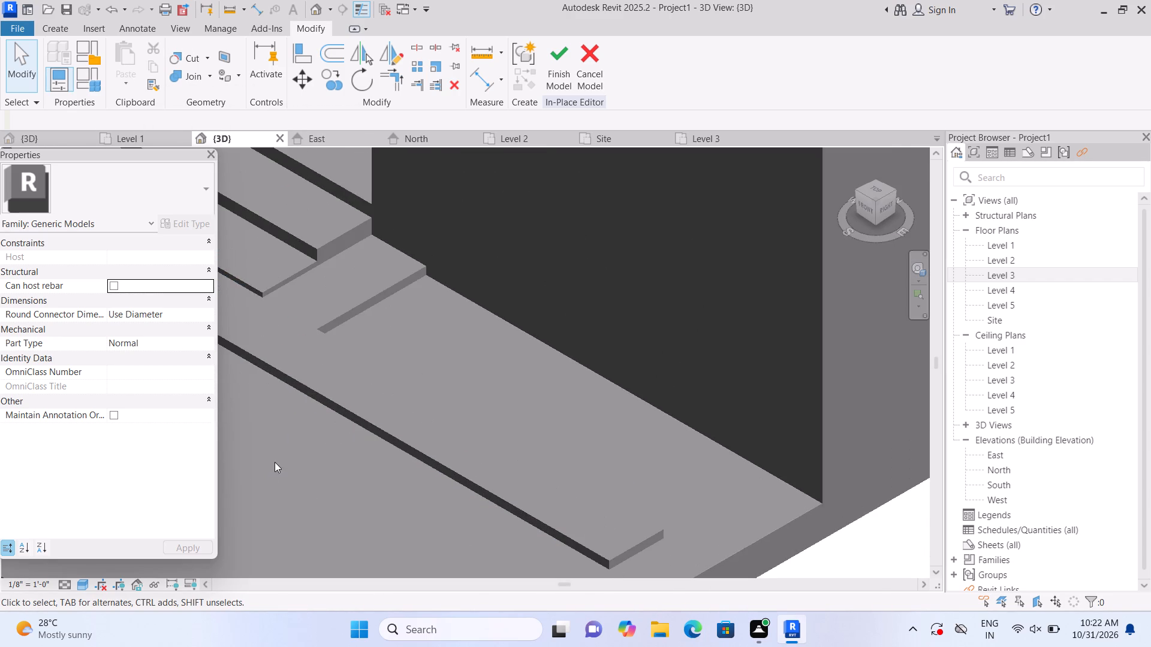
pyautogui.scroll(1, 275, 461)
pyautogui.click(55, 28)
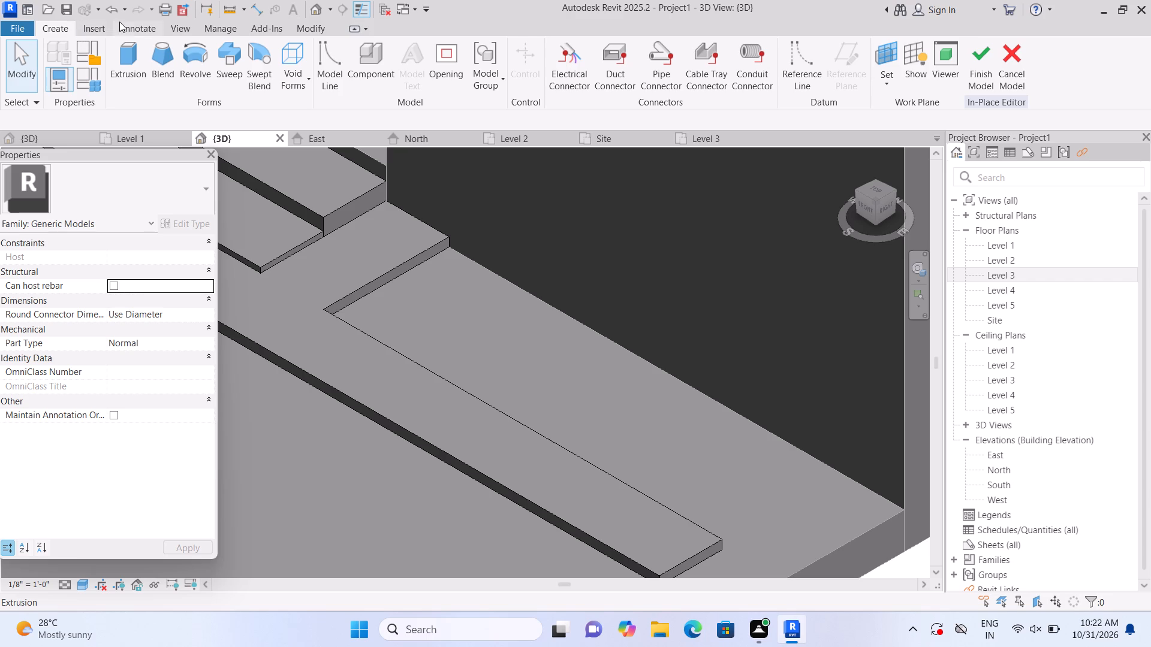
pyautogui.click(122, 73)
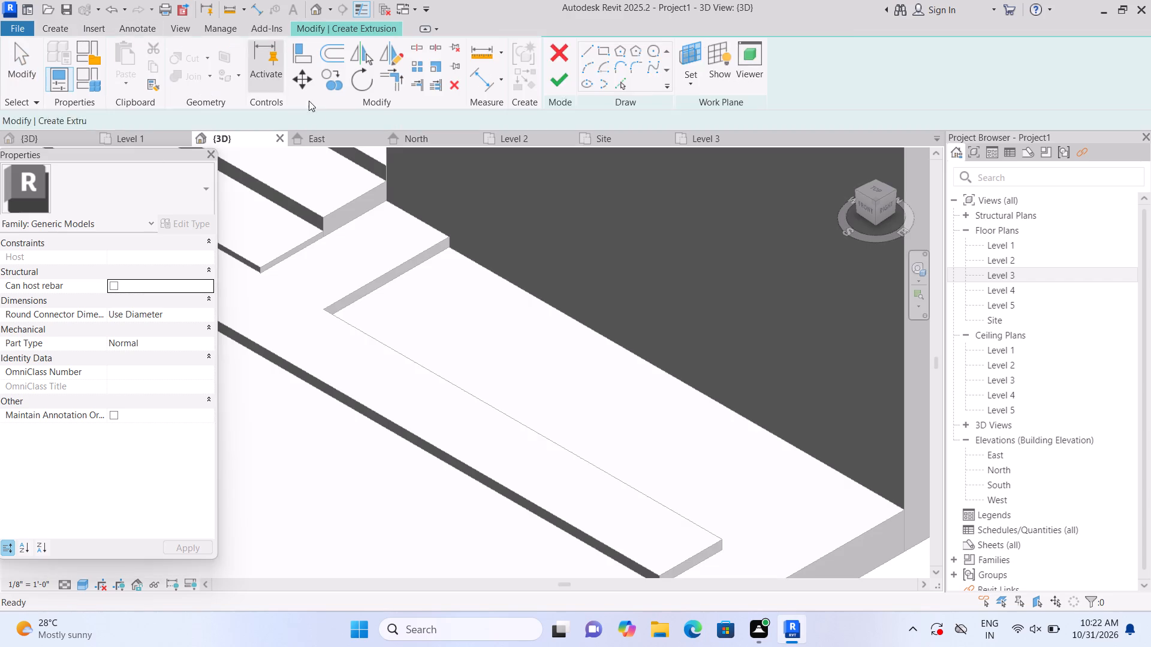
pyautogui.click(778, 80)
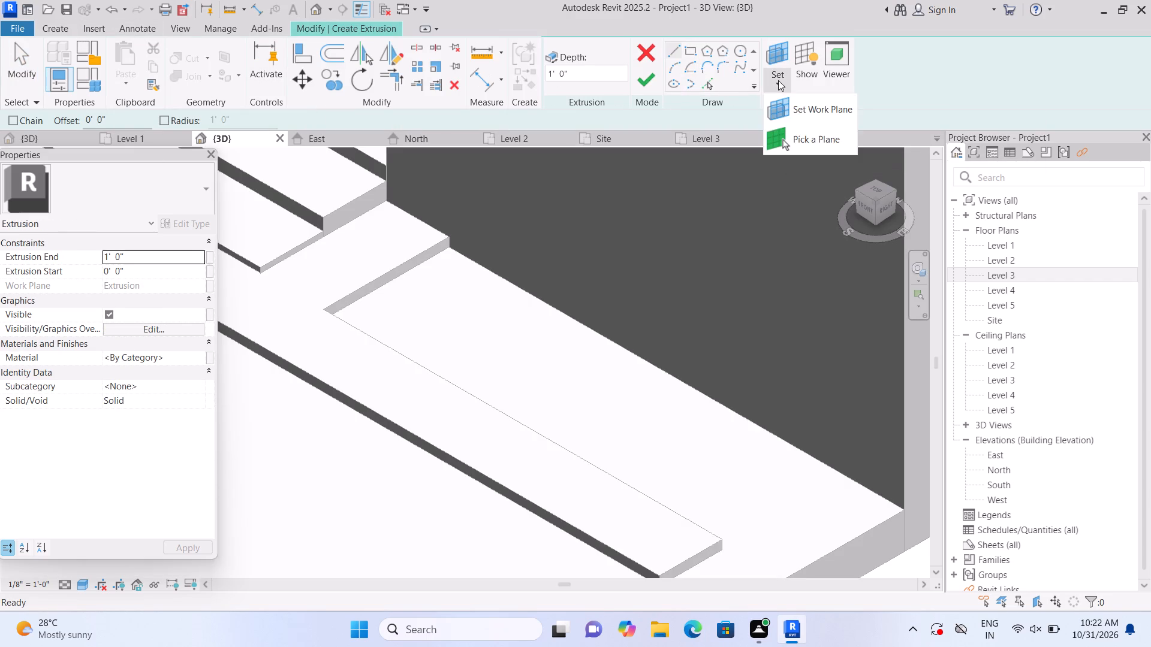
pyautogui.click(802, 146)
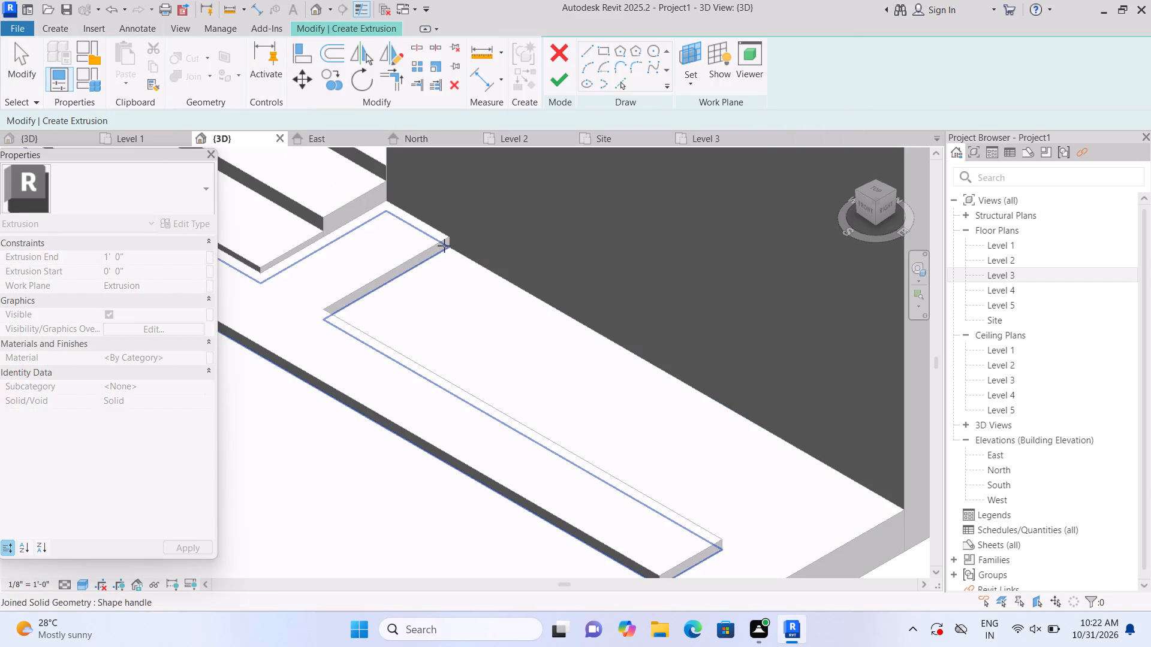
pyautogui.click(445, 243)
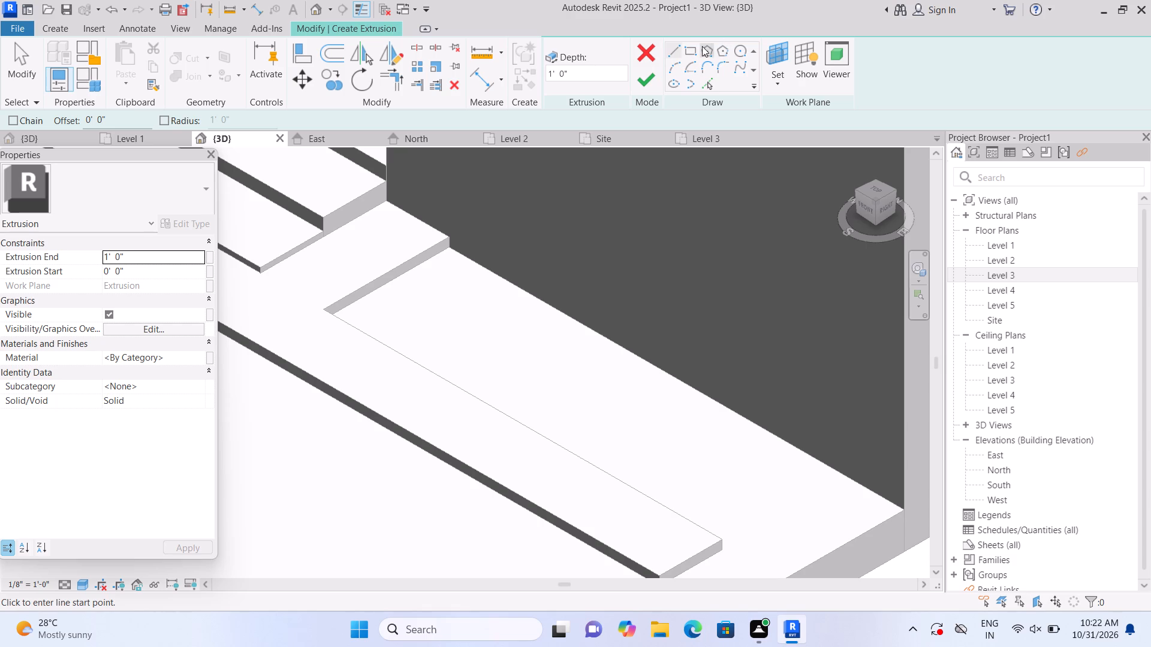
pyautogui.click(685, 55)
pyautogui.click(453, 236)
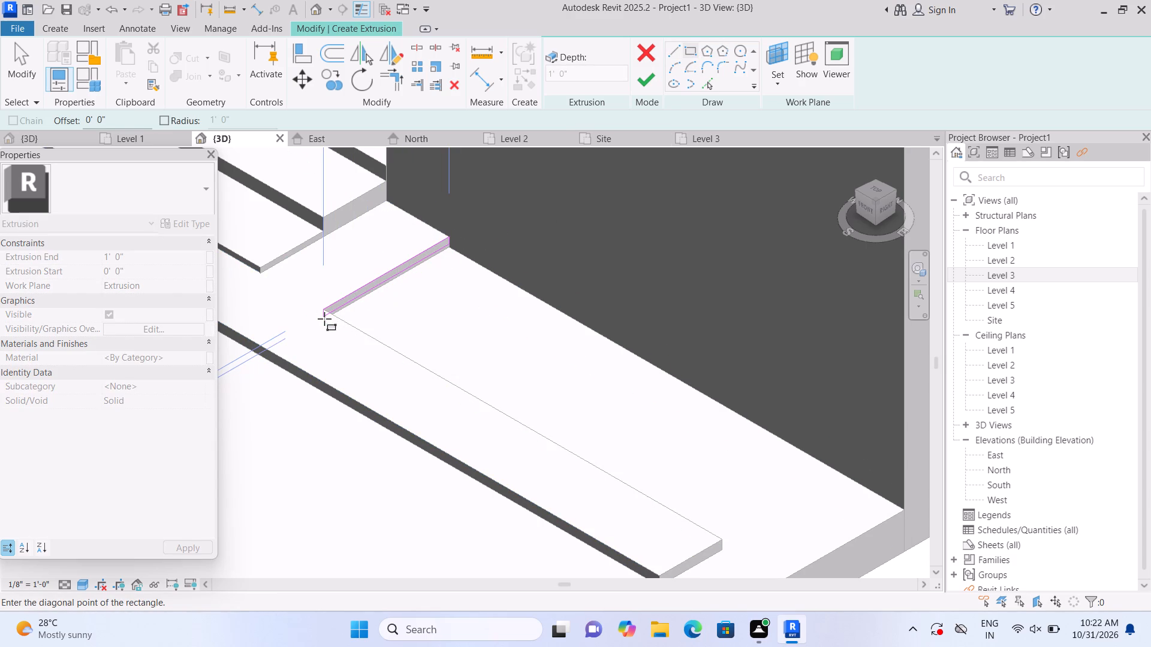
pyautogui.scroll(6, 326, 322)
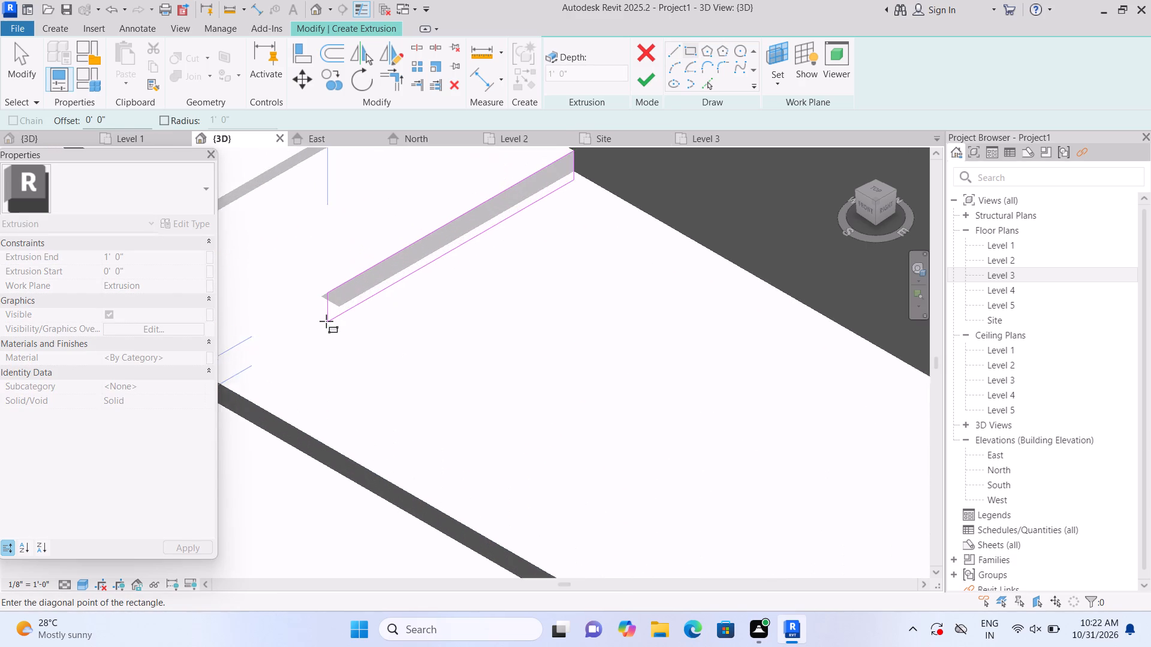
pyautogui.scroll(1, 326, 321)
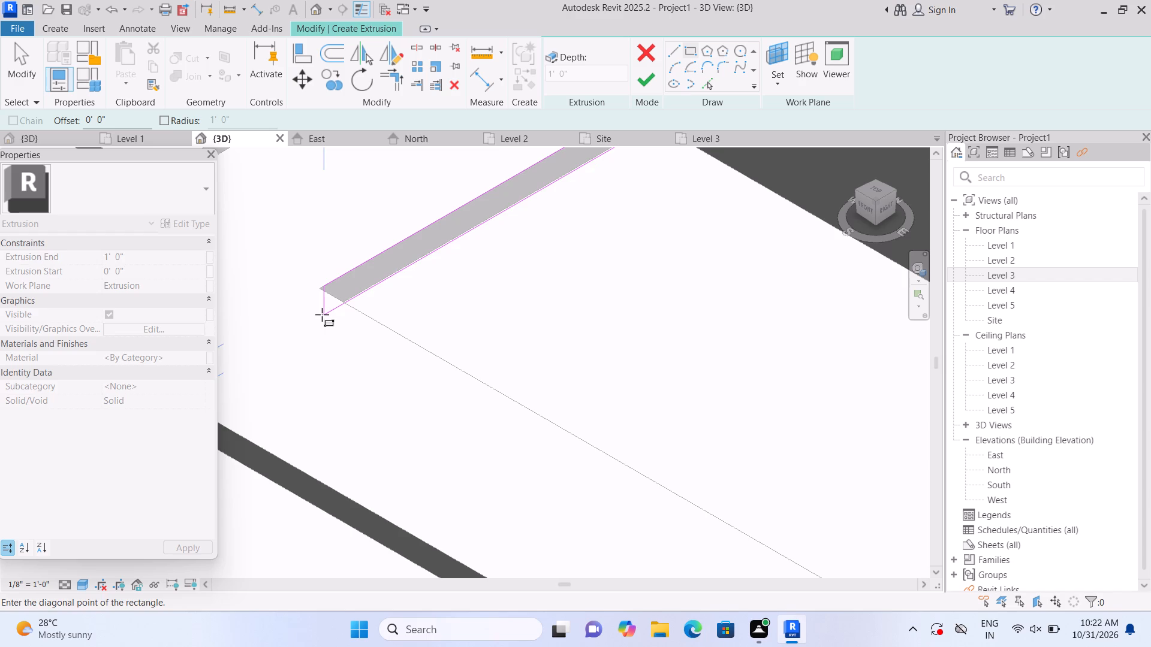
pyautogui.click(322, 315)
pyautogui.click(653, 72)
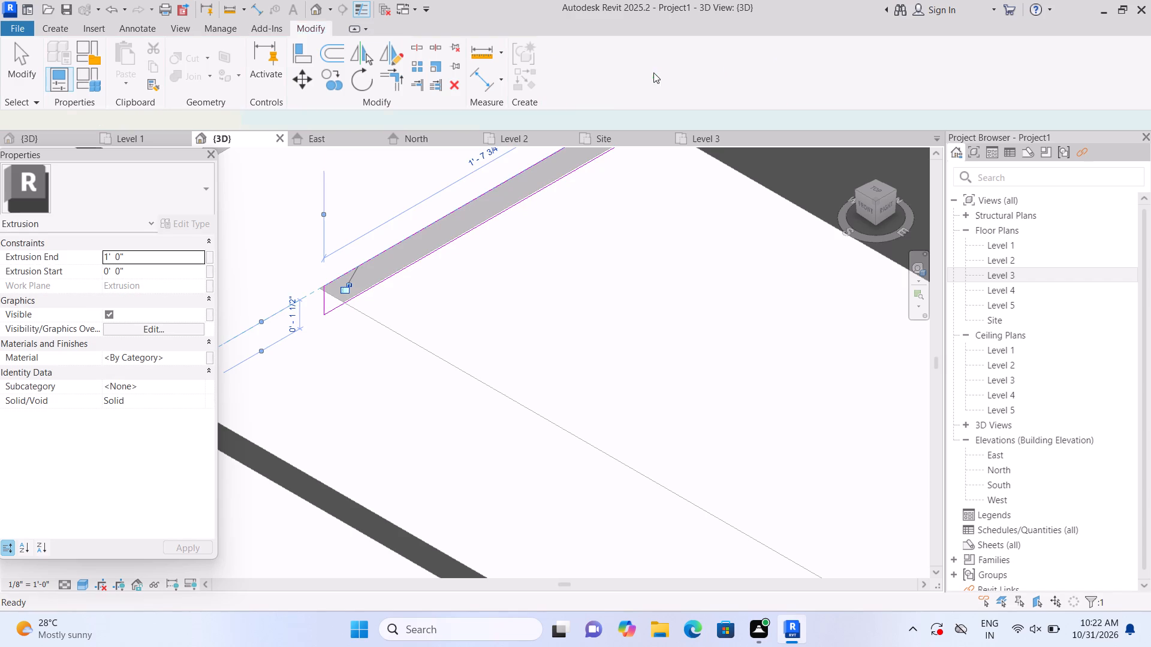
pyautogui.scroll(-3, 642, 160)
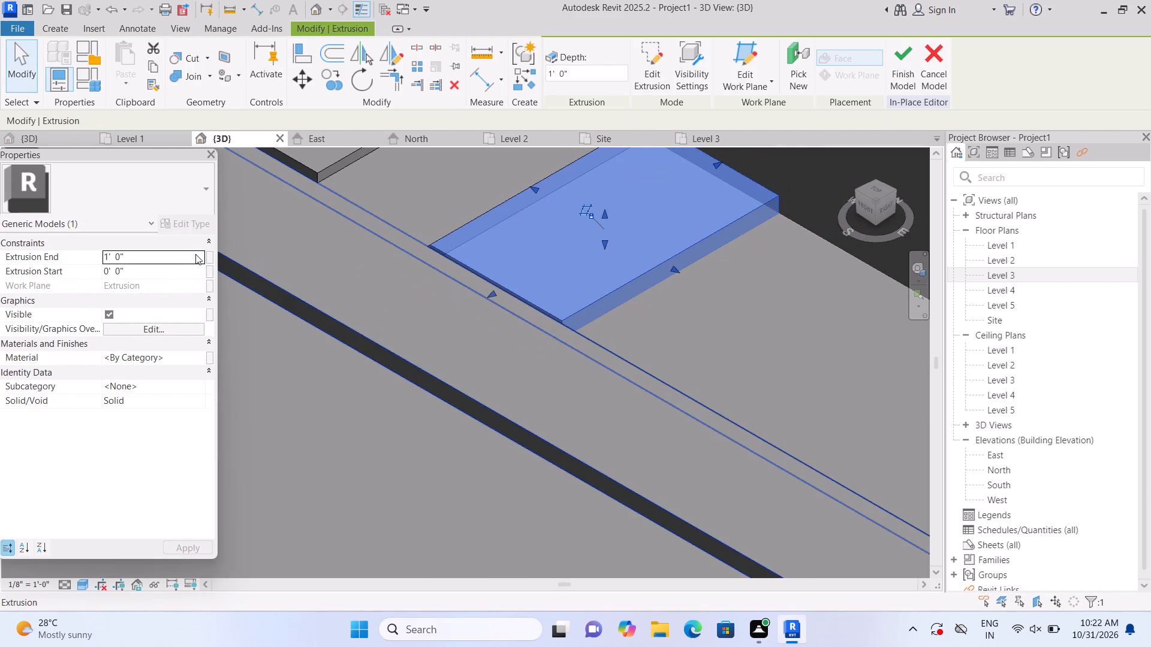
# Set the new extrusion's Extrusion End to 10".
pyautogui.click(183, 256)
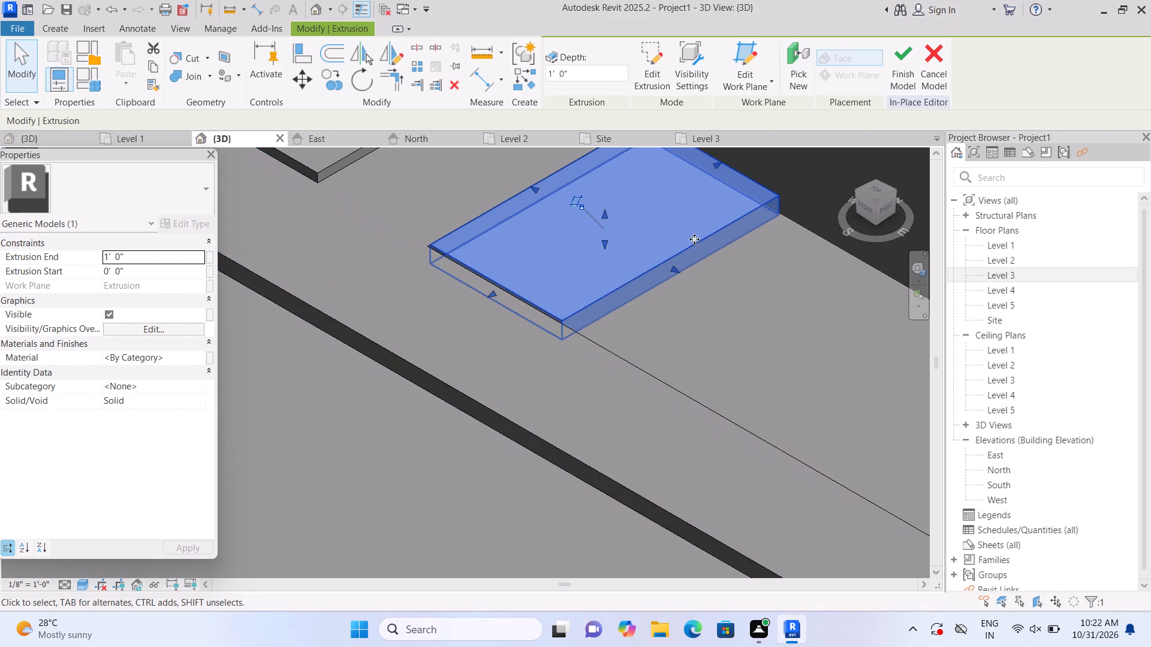
pyautogui.moveTo(691, 336); pyautogui.dragTo(628, 431, button='middle')
pyautogui.scroll(3, 581, 379)
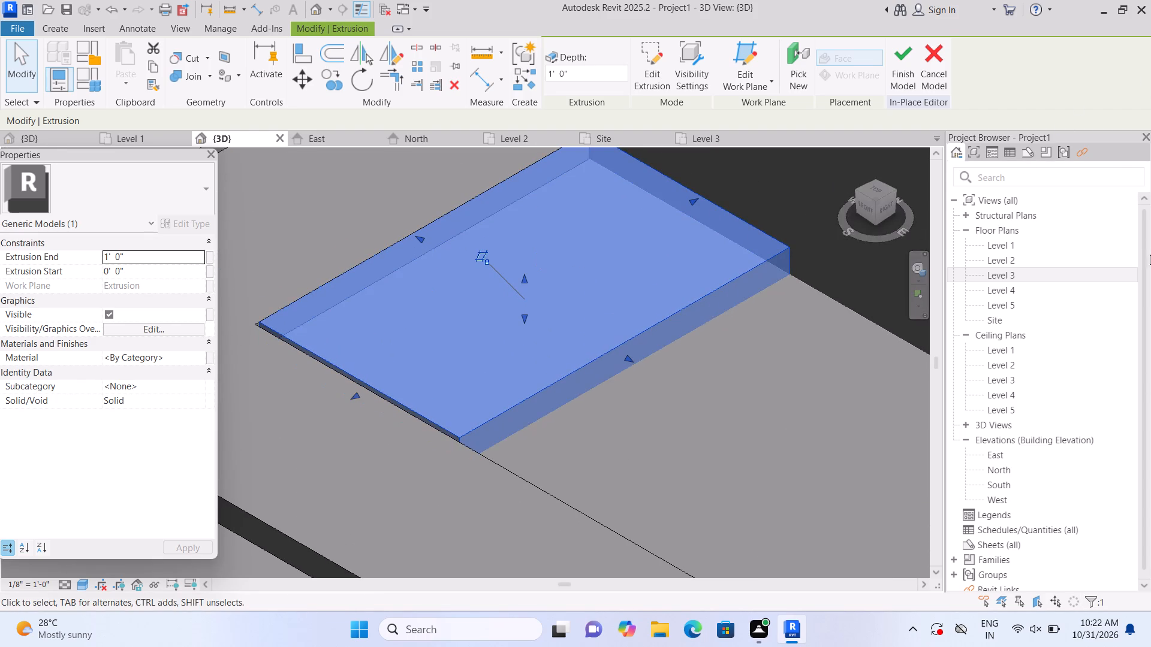
pyautogui.click(186, 255)
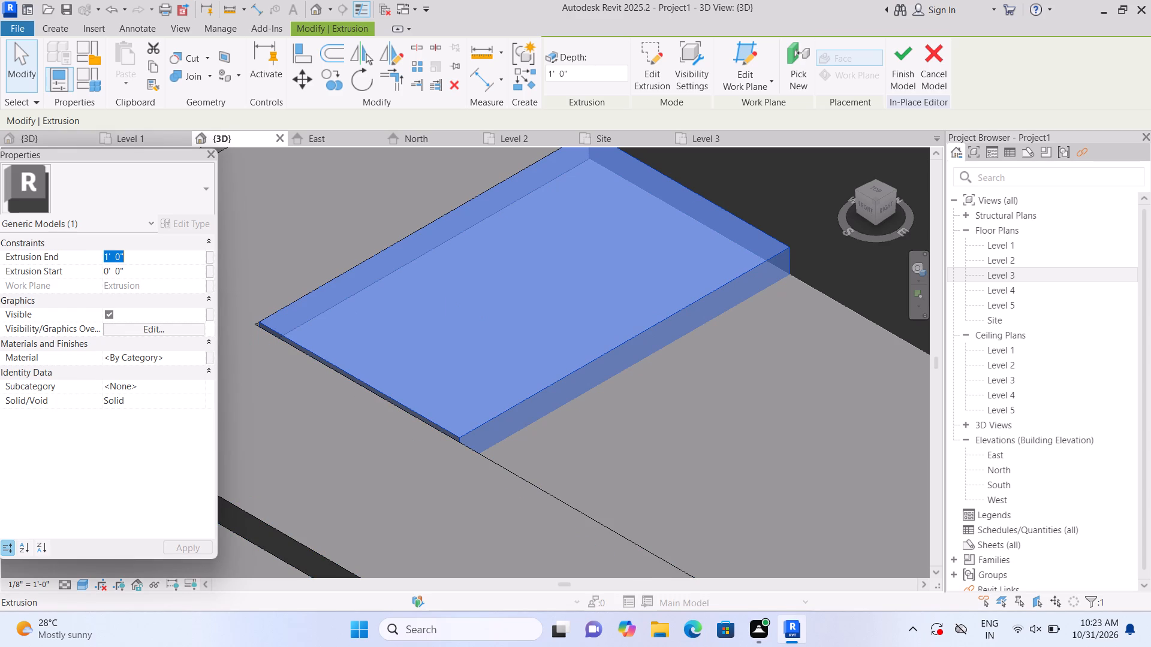
pyautogui.press('BackSpace')
pyautogui.write('10"')
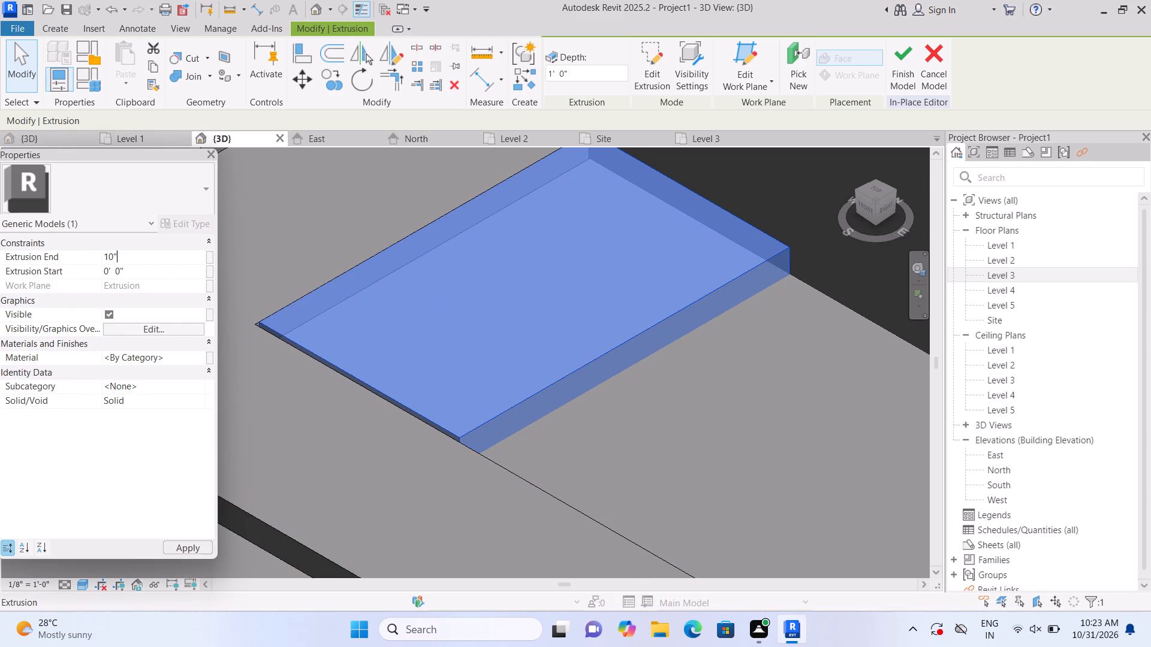
pyautogui.press('Return')
pyautogui.scroll(1, 186, 252)
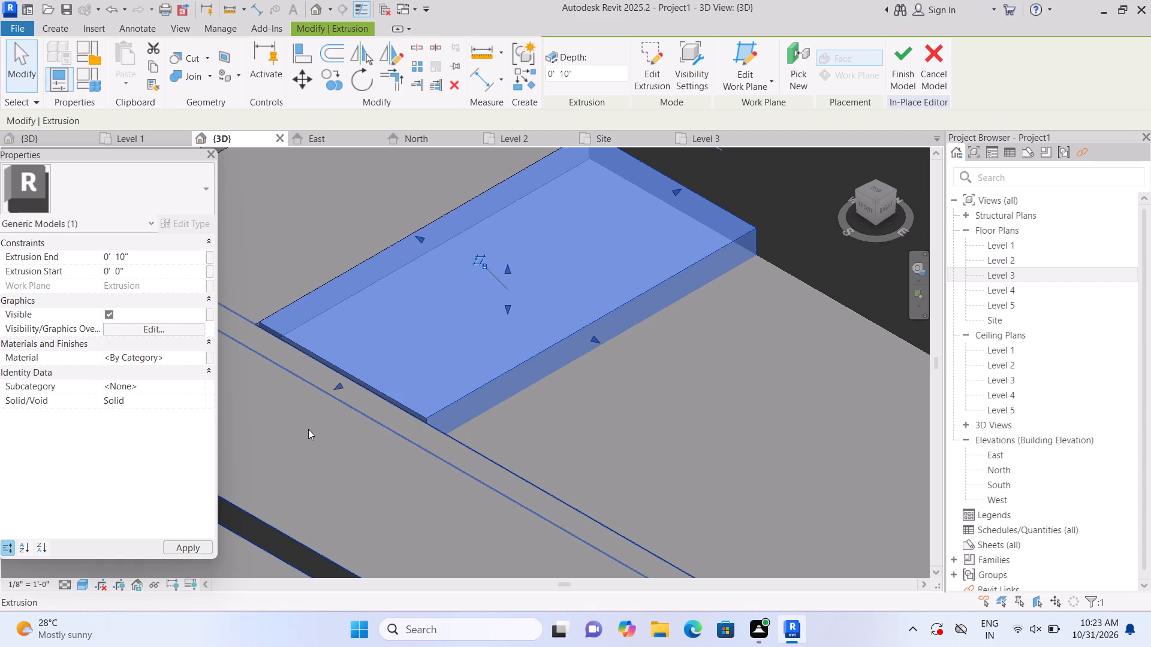
pyautogui.press('Escape')
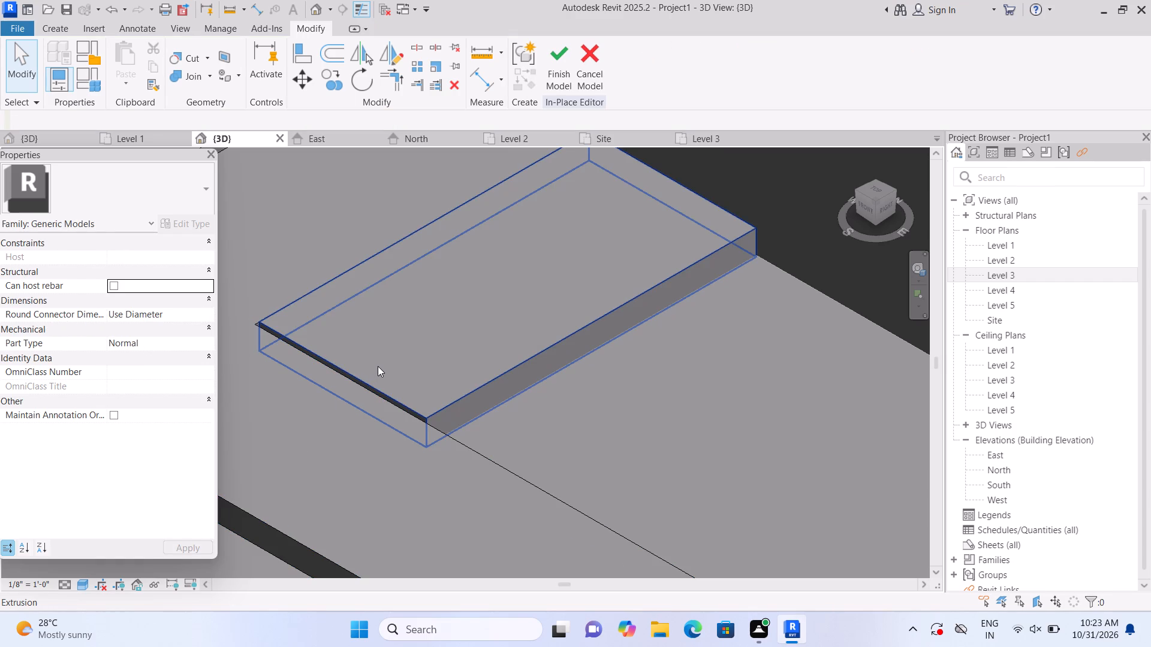
# Extend the new extrusion's outer side face slightly to meet the edge of the long outer step.
pyautogui.click(378, 366)
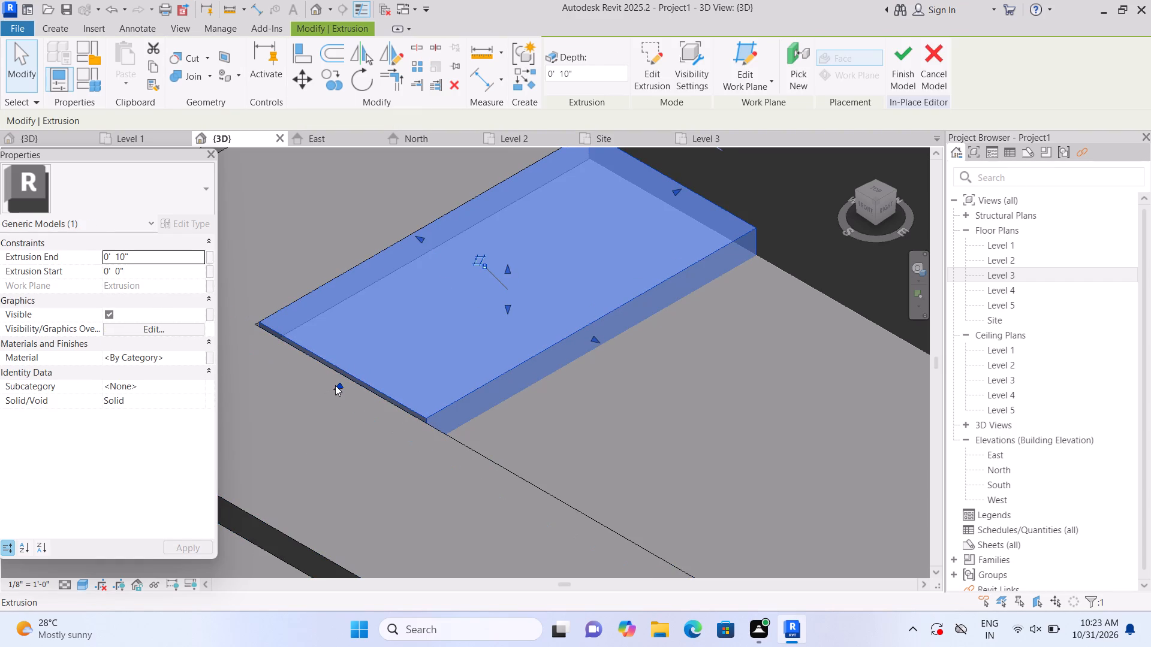
pyautogui.click(336, 384)
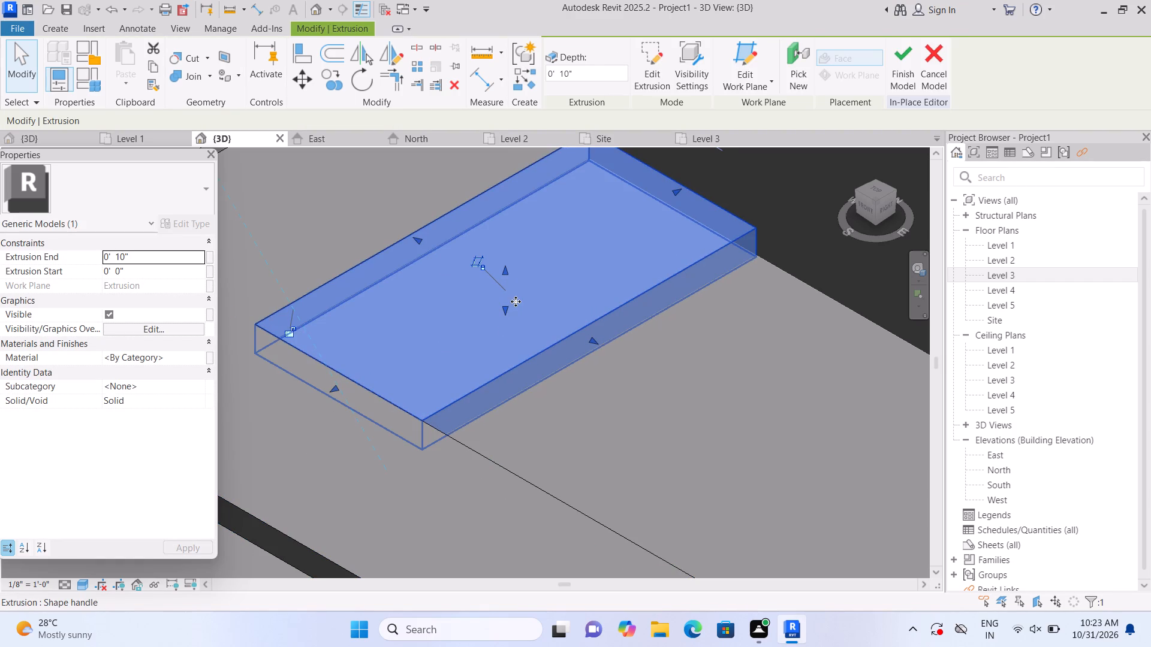
pyautogui.press('Escape')
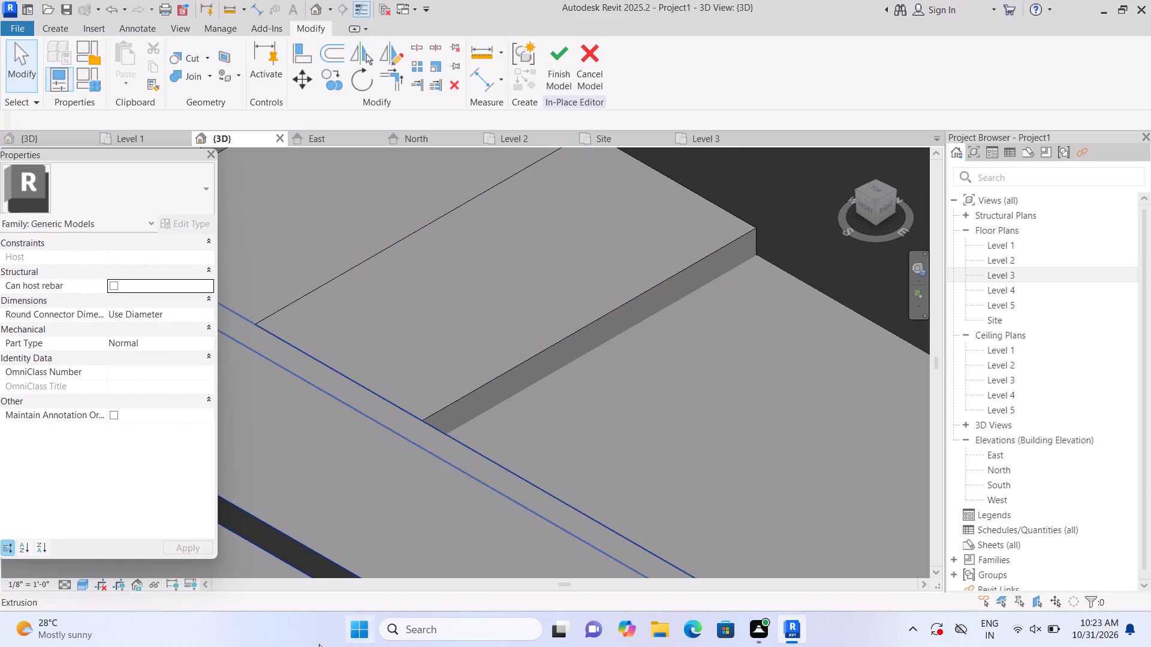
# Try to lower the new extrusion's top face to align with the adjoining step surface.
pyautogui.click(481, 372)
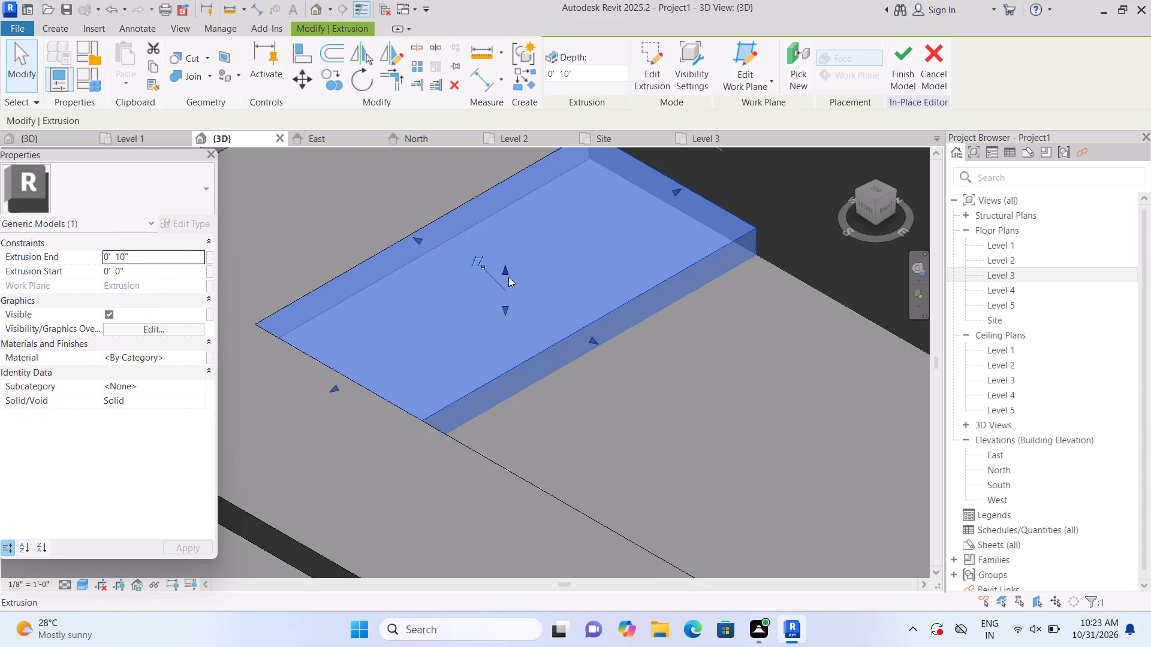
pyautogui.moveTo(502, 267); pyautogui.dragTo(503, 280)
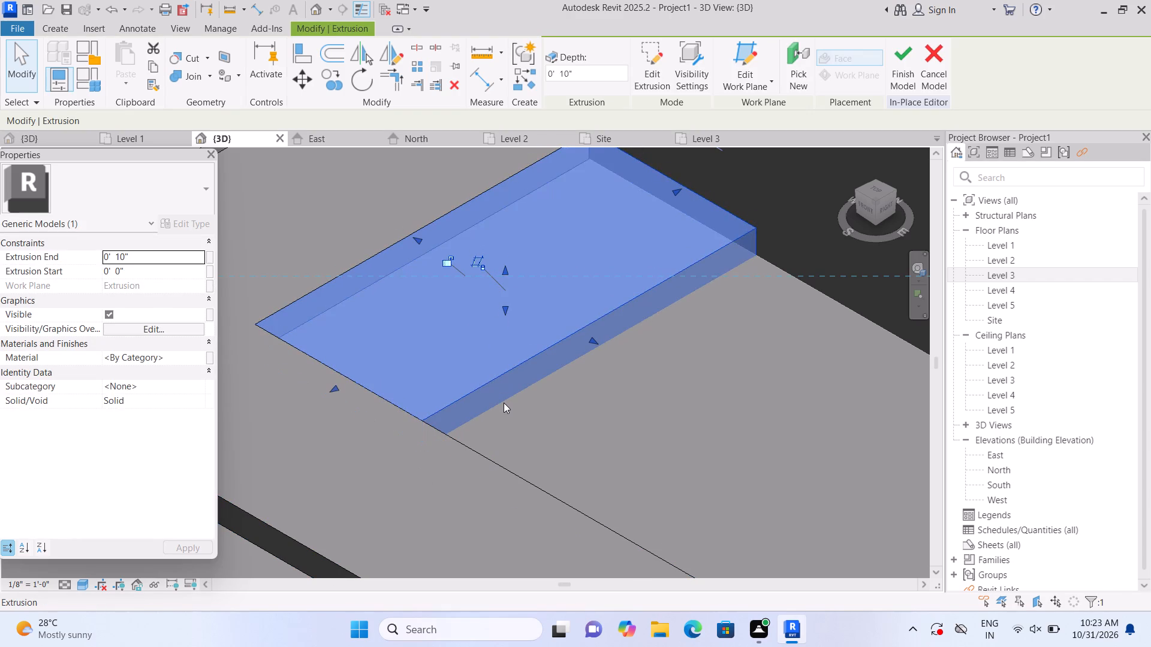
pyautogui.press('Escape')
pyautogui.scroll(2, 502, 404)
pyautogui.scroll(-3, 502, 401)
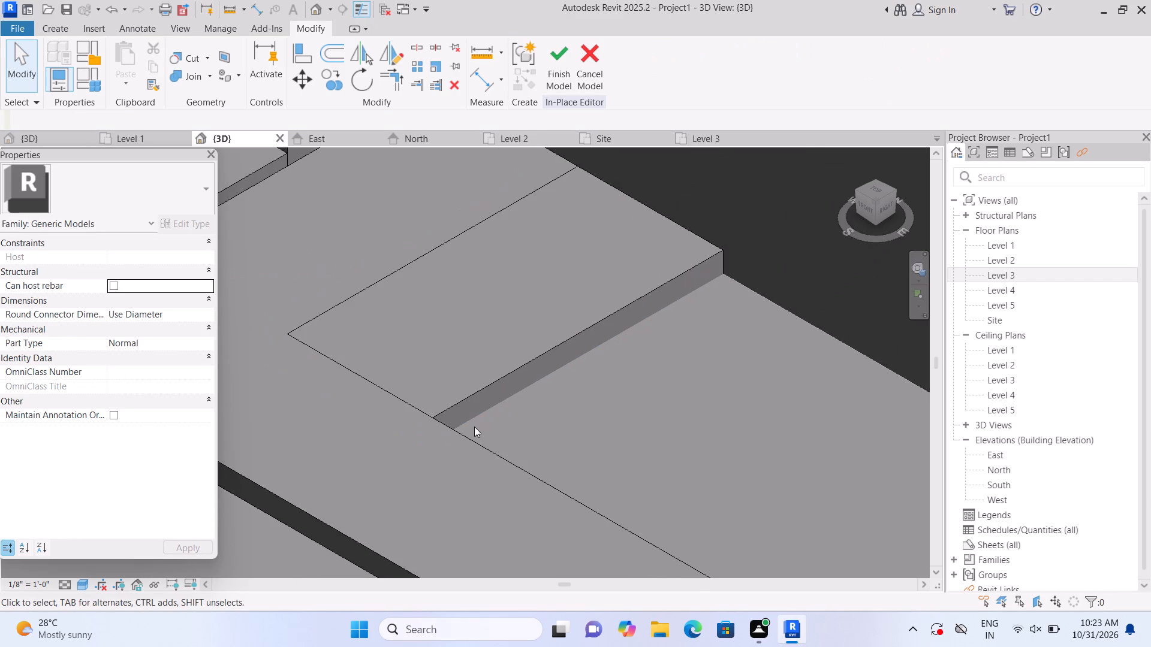
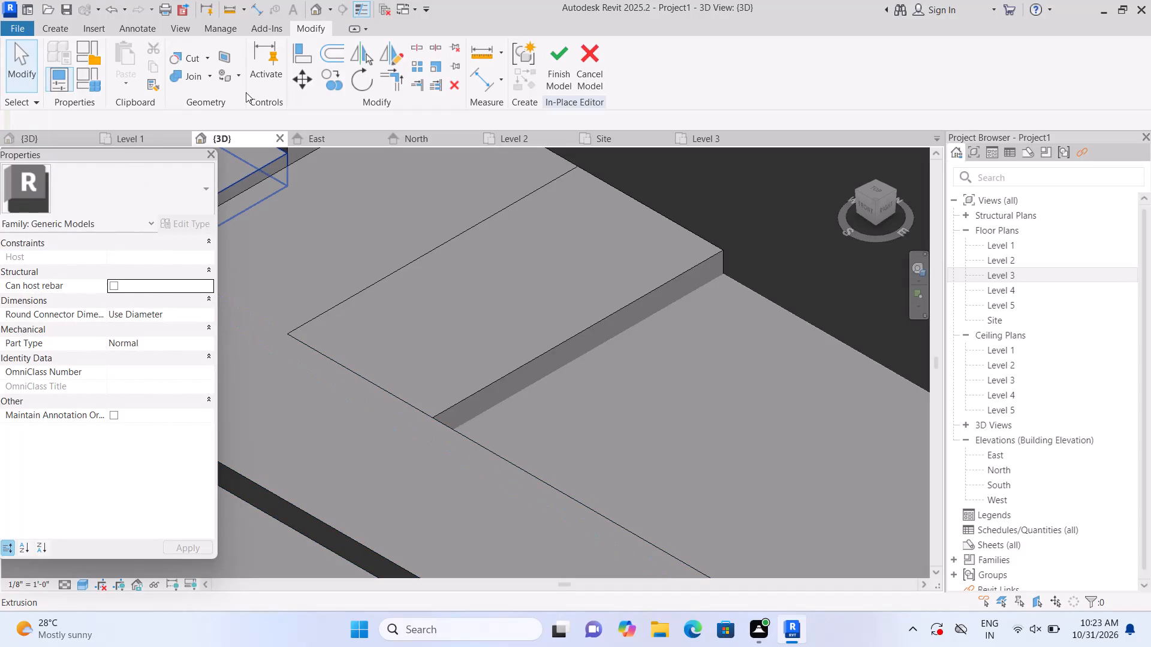
# Join the short step extrusion with the adjoining long strip in front of it using Join Geometry.
pyautogui.click(207, 74)
pyautogui.click(215, 97)
pyautogui.click(411, 298)
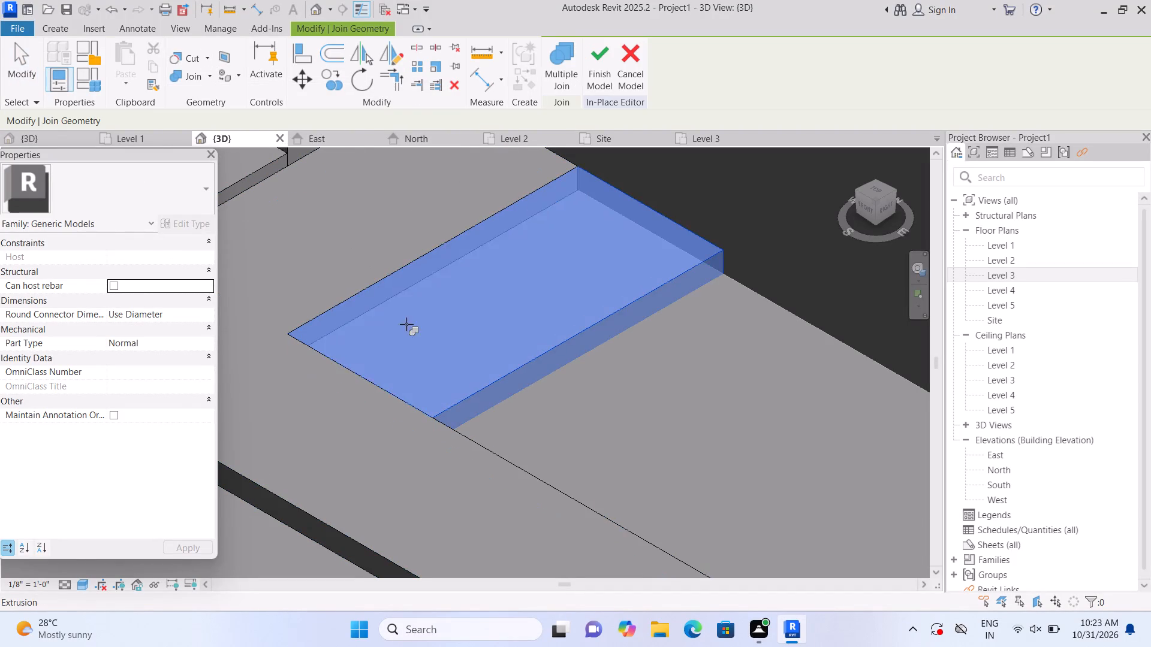
pyautogui.click(370, 412)
pyautogui.press('Escape')
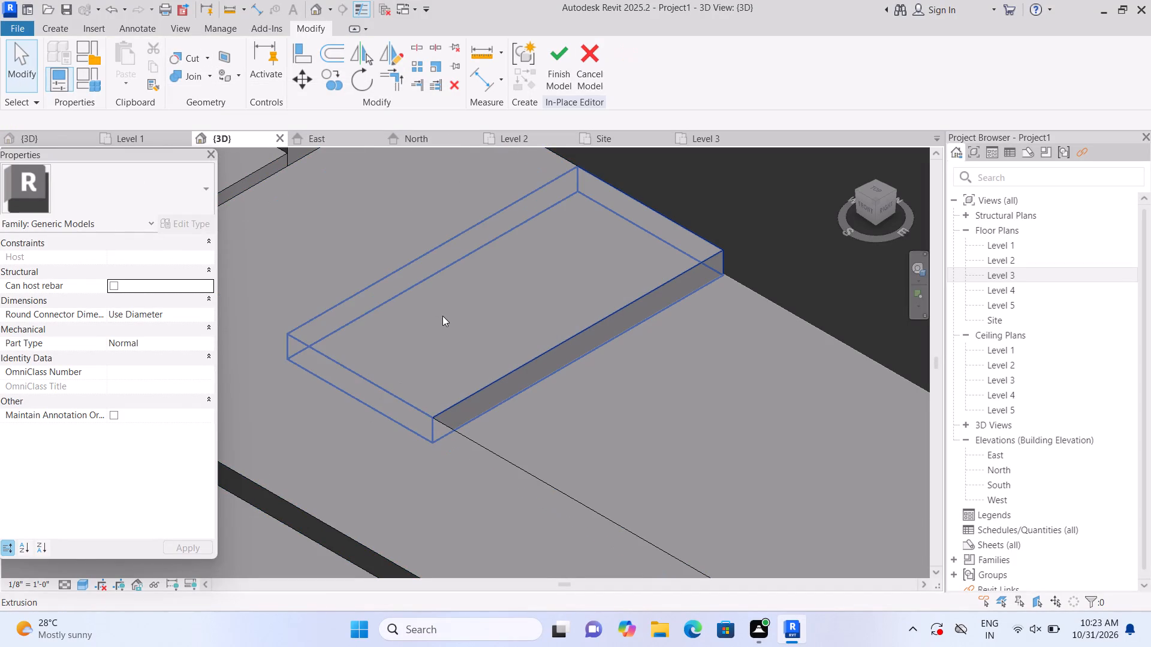
# Stretch the short step extrusion to a depth of about 5' 2 3/4", flush with the long strip's end near the building corner.
pyautogui.scroll(-6, 469, 388)
pyautogui.moveTo(619, 447); pyautogui.dragTo(544, 368, button='middle')
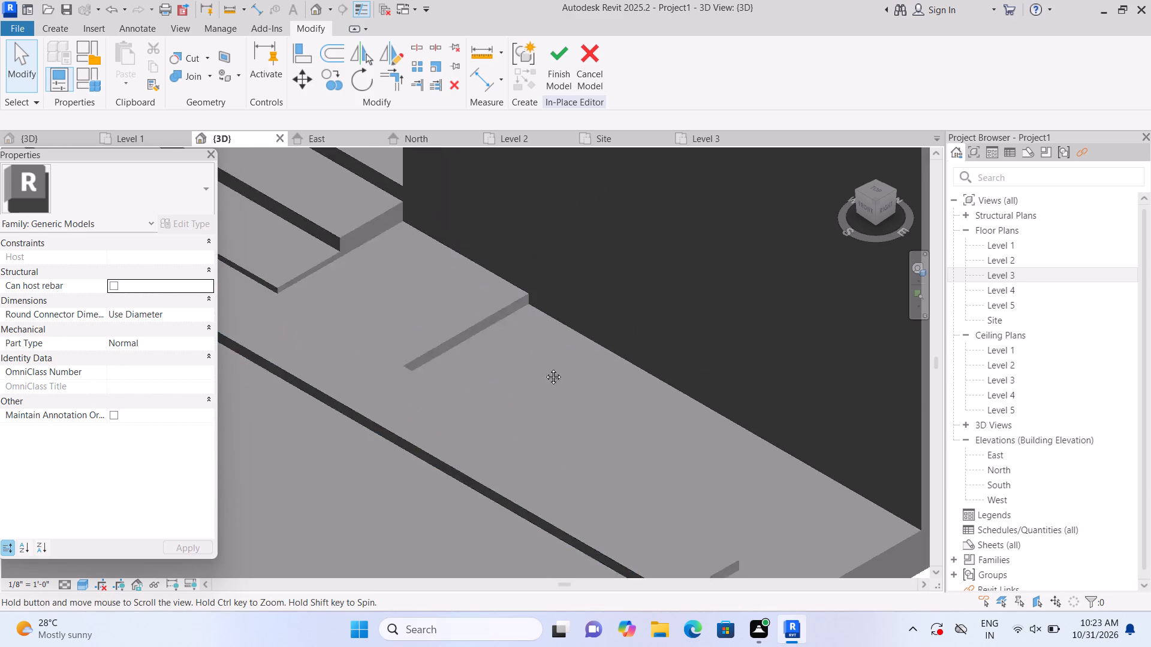
pyautogui.moveTo(544, 368); pyautogui.dragTo(507, 315, button='middle')
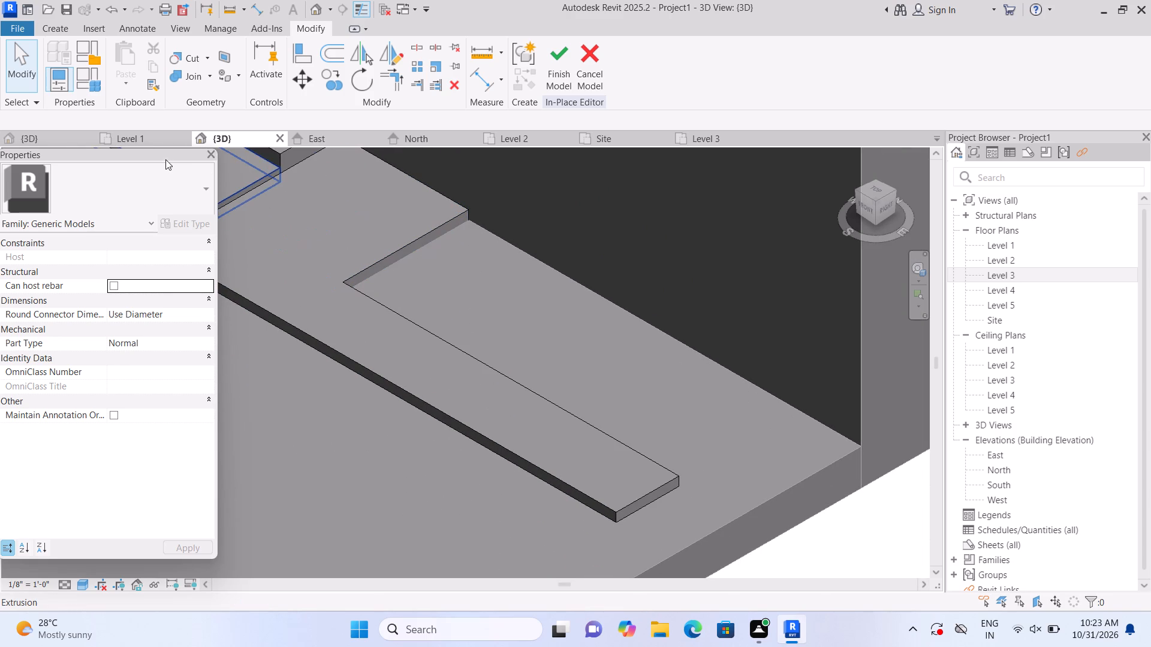
pyautogui.click(348, 256)
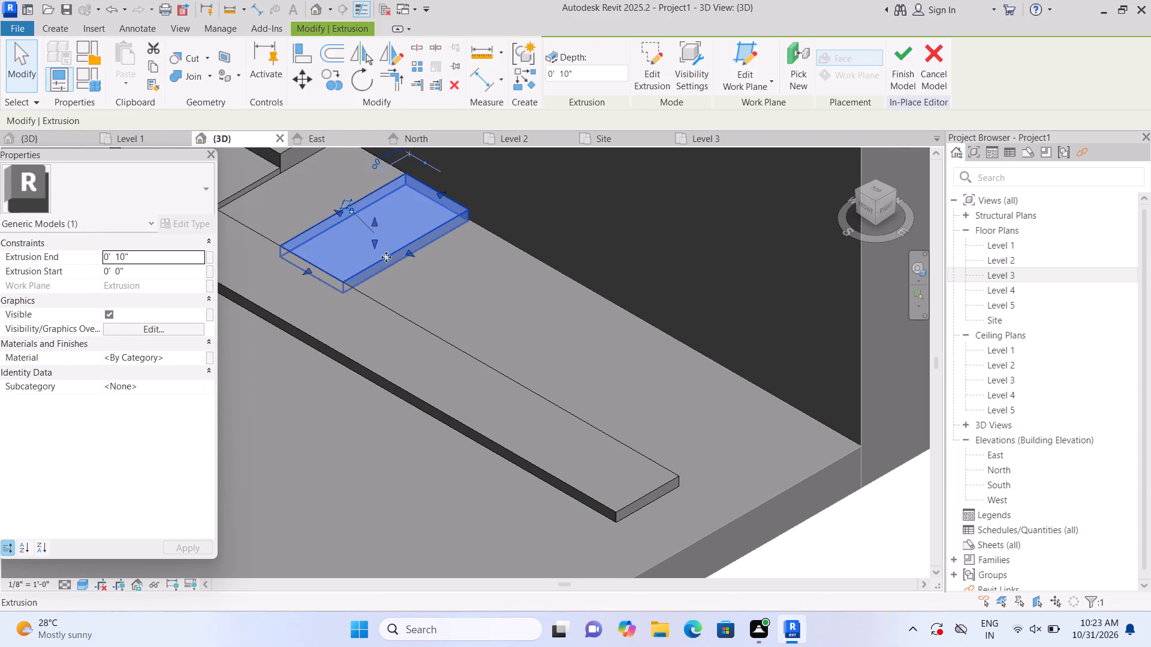
pyautogui.moveTo(409, 247); pyautogui.dragTo(698, 445)
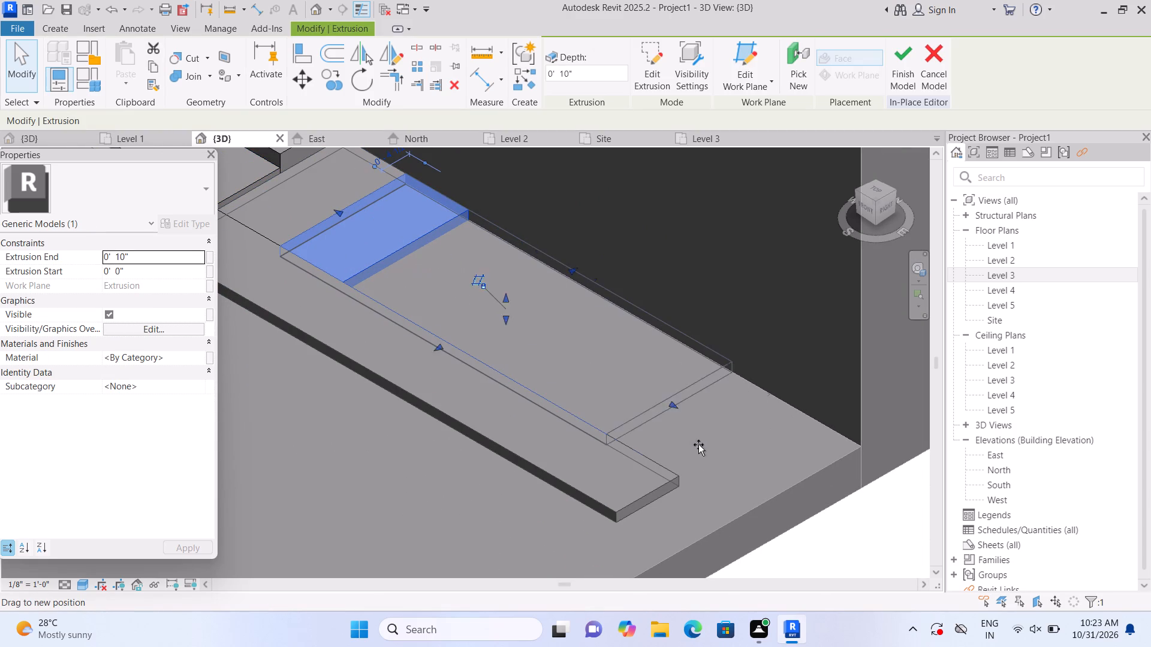
pyautogui.moveTo(698, 445); pyautogui.dragTo(722, 465)
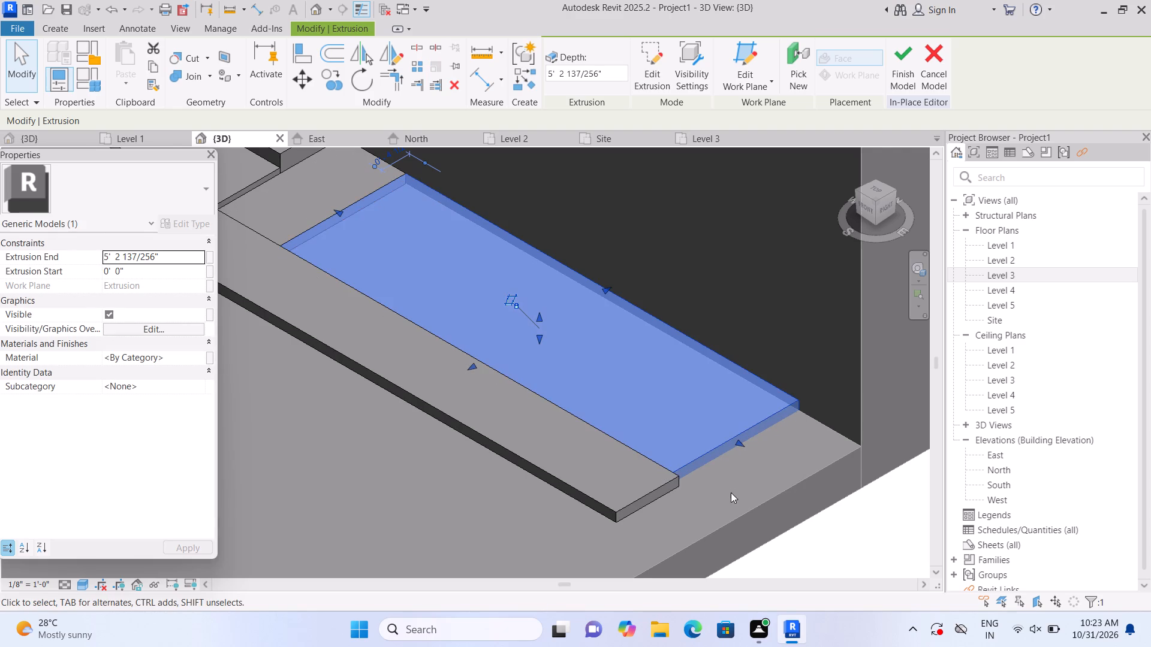
pyautogui.scroll(1, 725, 495)
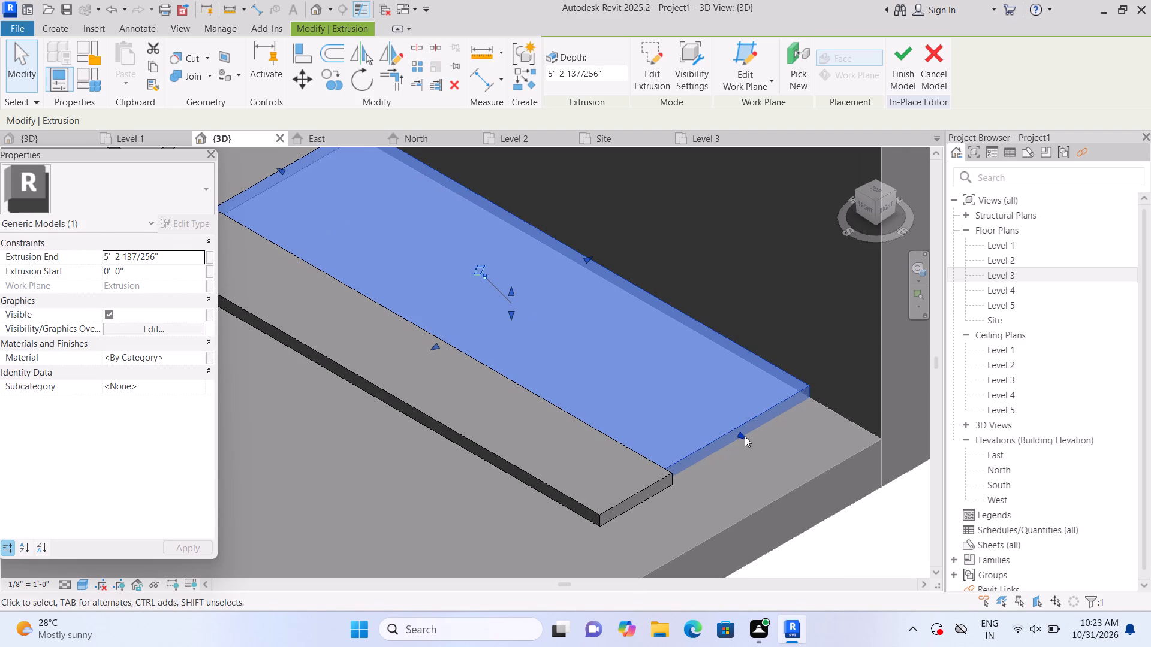
pyautogui.click(740, 433)
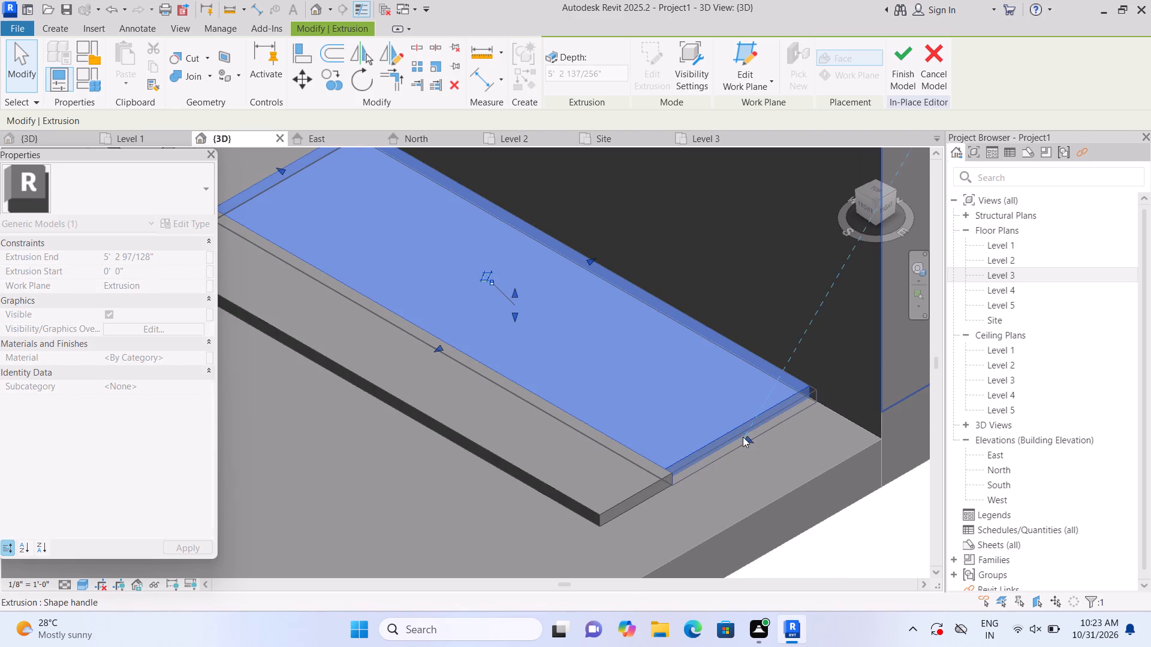
pyautogui.press('Escape')
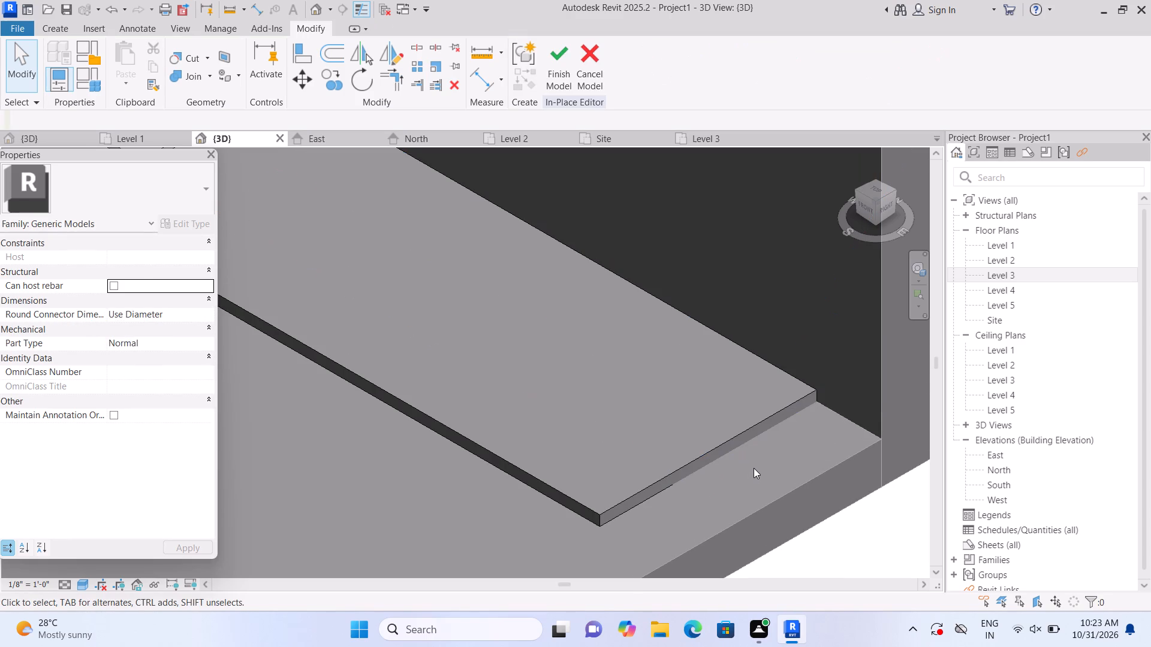
# Examine the entrance steps and the surrounding facade near the building corner from close up and from a distance.
pyautogui.scroll(-9, 751, 475)
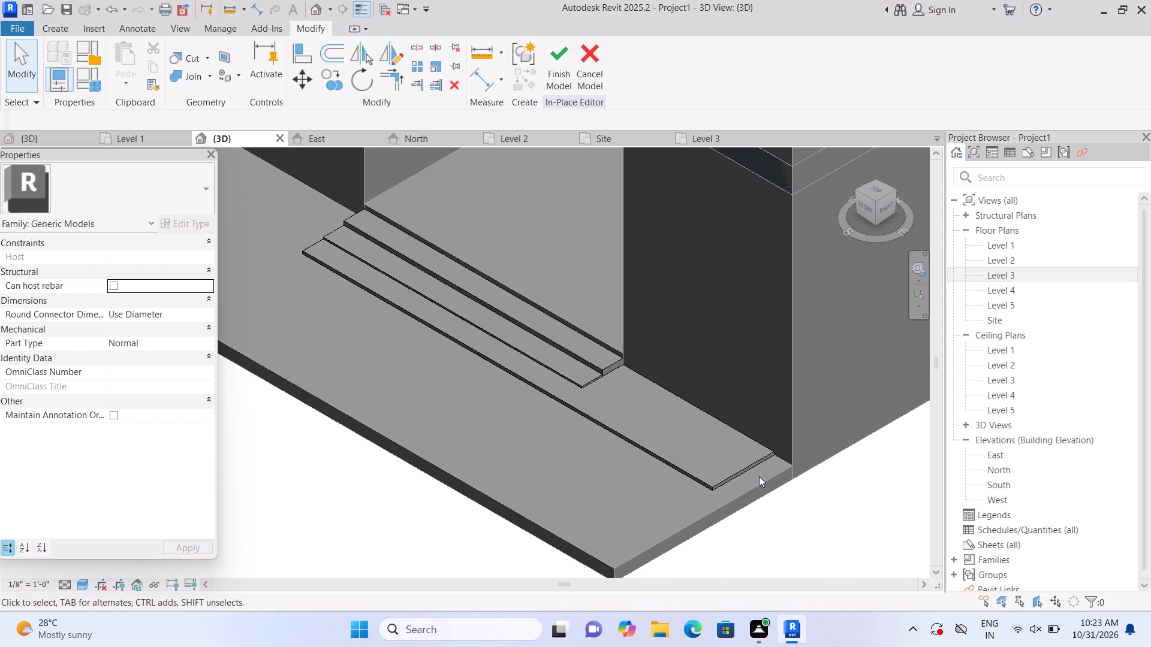
pyautogui.scroll(-3, 759, 479)
pyautogui.moveTo(500, 501); pyautogui.dragTo(464, 567, button='middle')
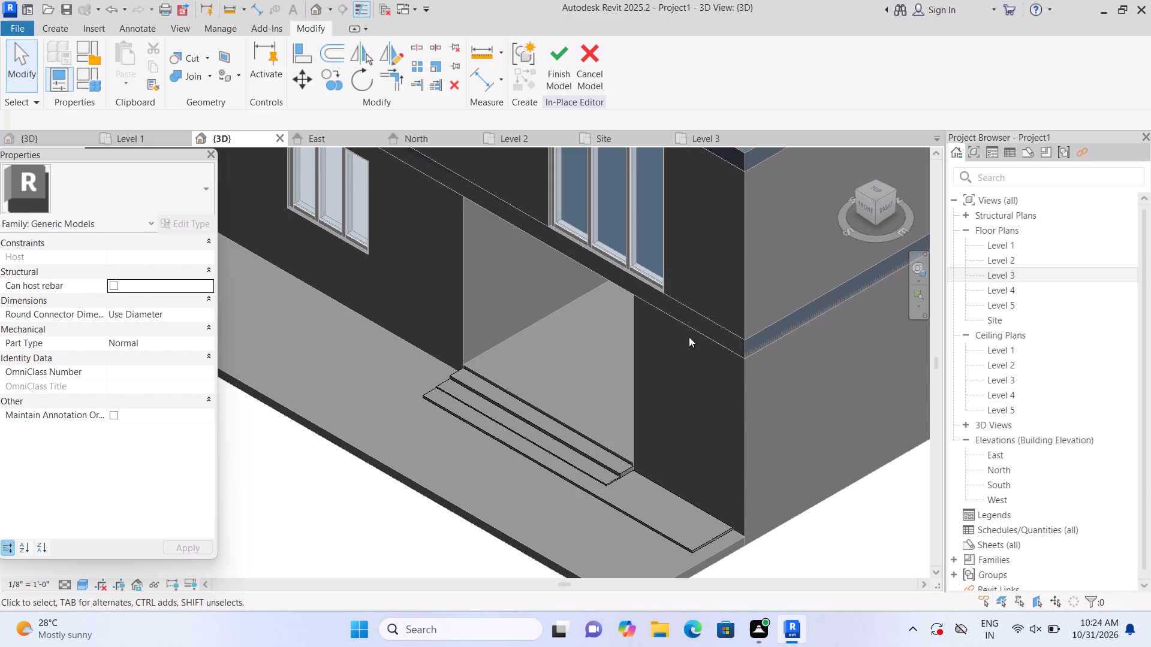
pyautogui.scroll(5, 592, 515)
pyautogui.scroll(3, 620, 461)
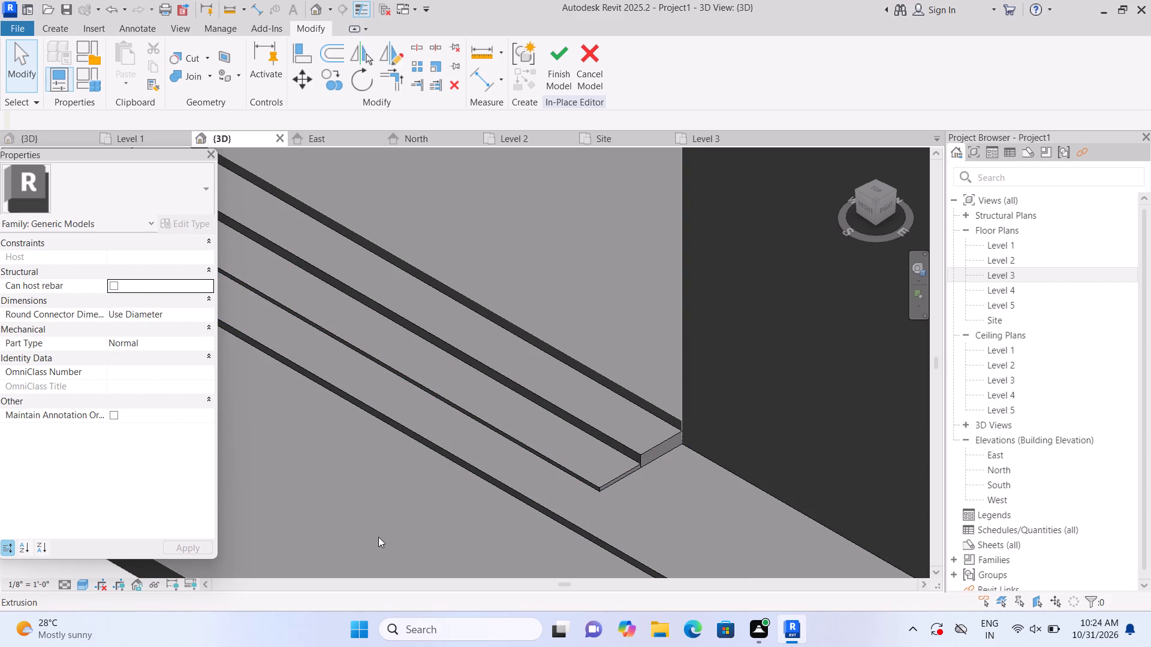
pyautogui.scroll(-3, 382, 540)
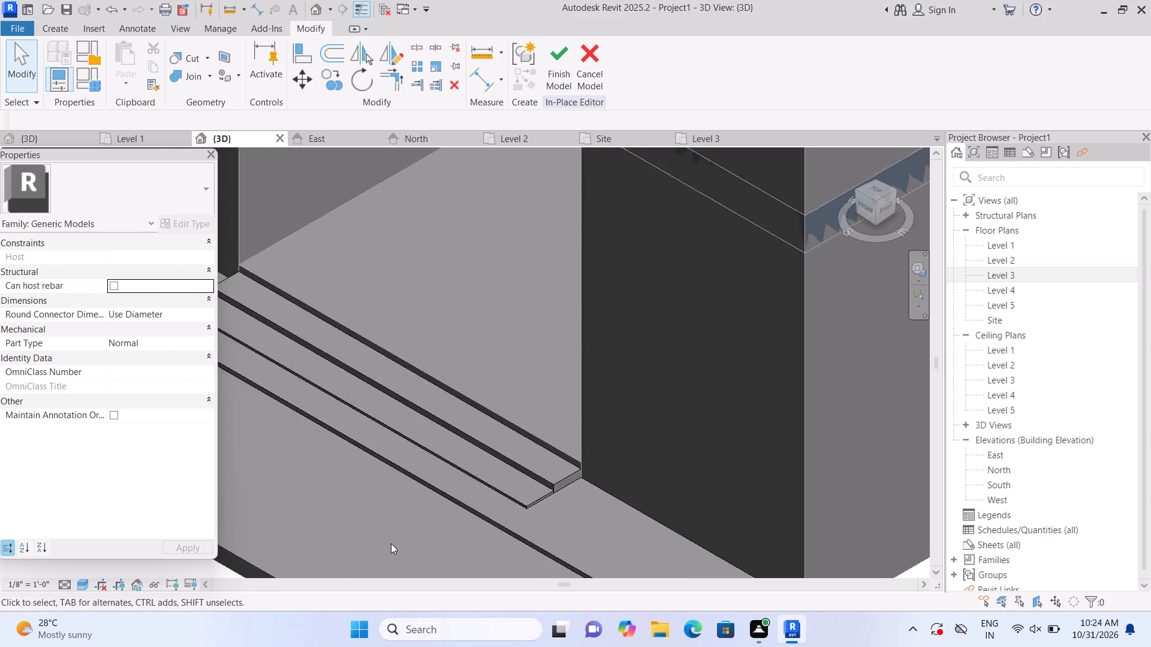
pyautogui.scroll(-3, 391, 543)
pyautogui.moveTo(354, 519); pyautogui.dragTo(489, 485, button='middle')
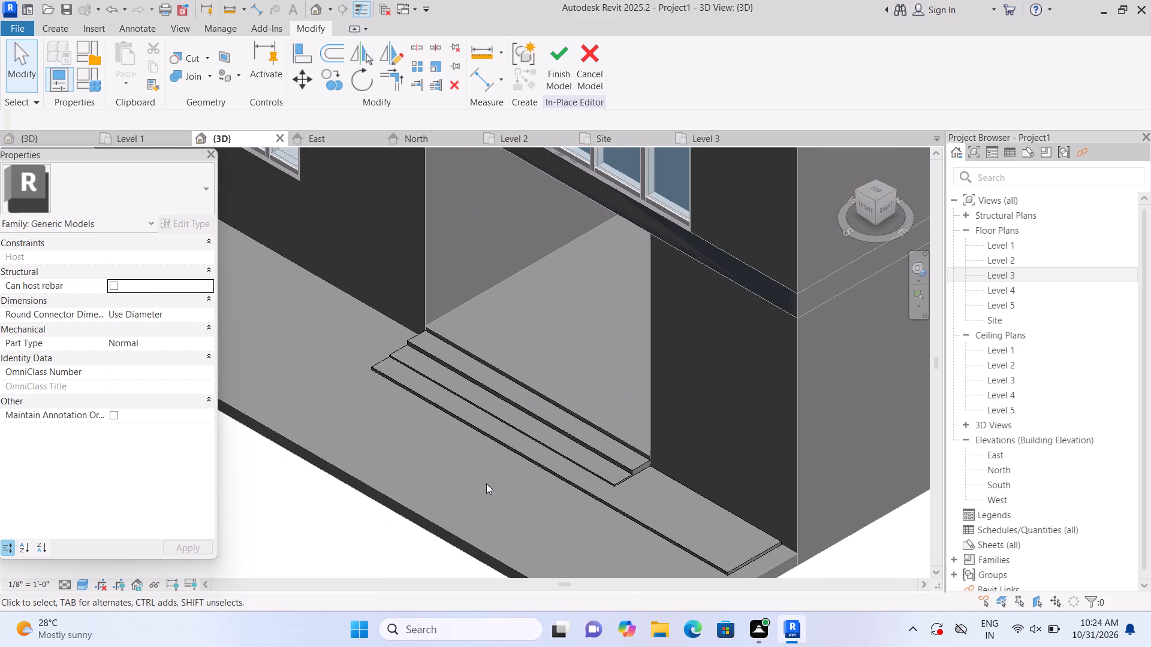
pyautogui.scroll(-8, 486, 484)
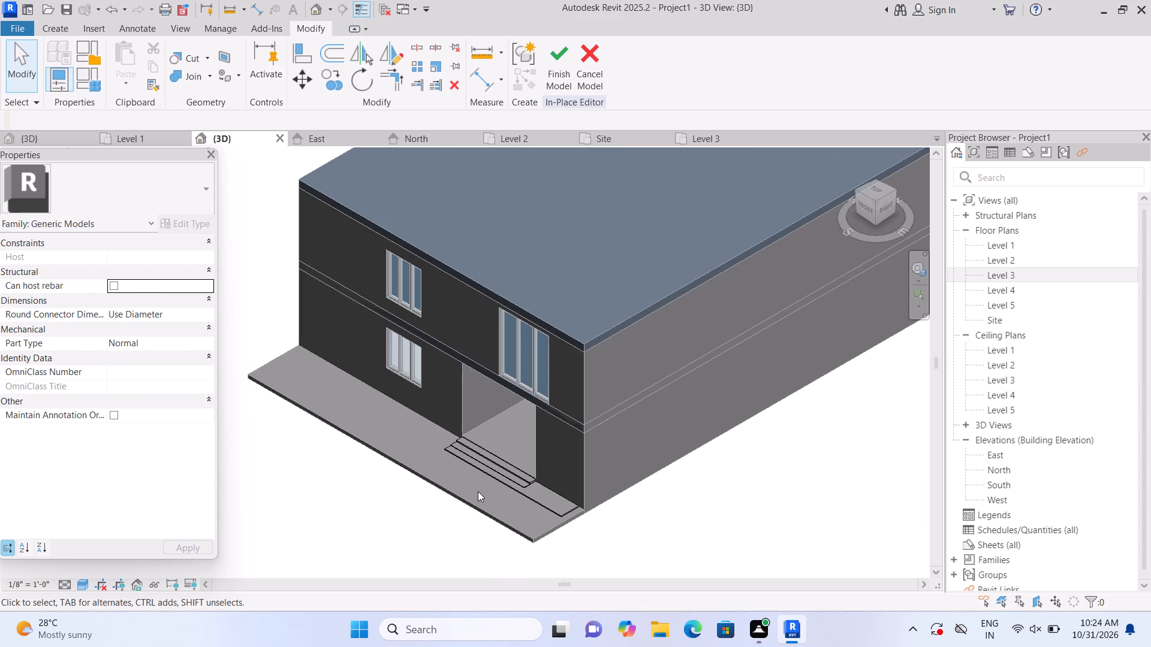
pyautogui.moveTo(462, 502); pyautogui.dragTo(412, 528, button='middle')
pyautogui.scroll(3, 540, 427)
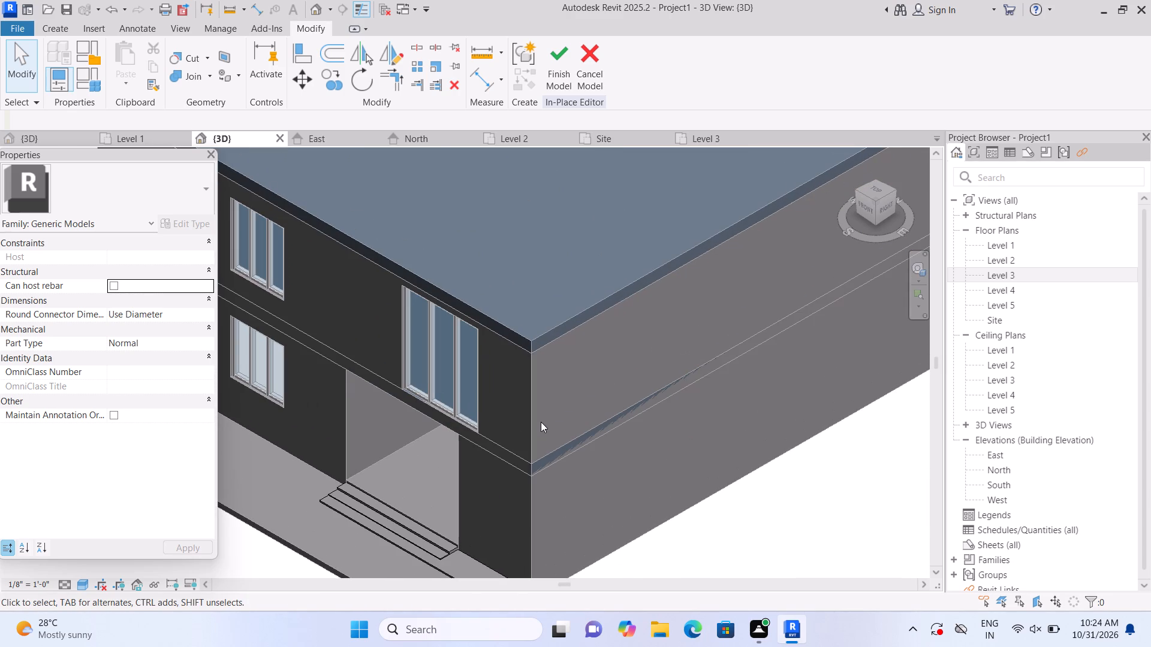
pyautogui.moveTo(567, 476); pyautogui.dragTo(579, 383, button='middle')
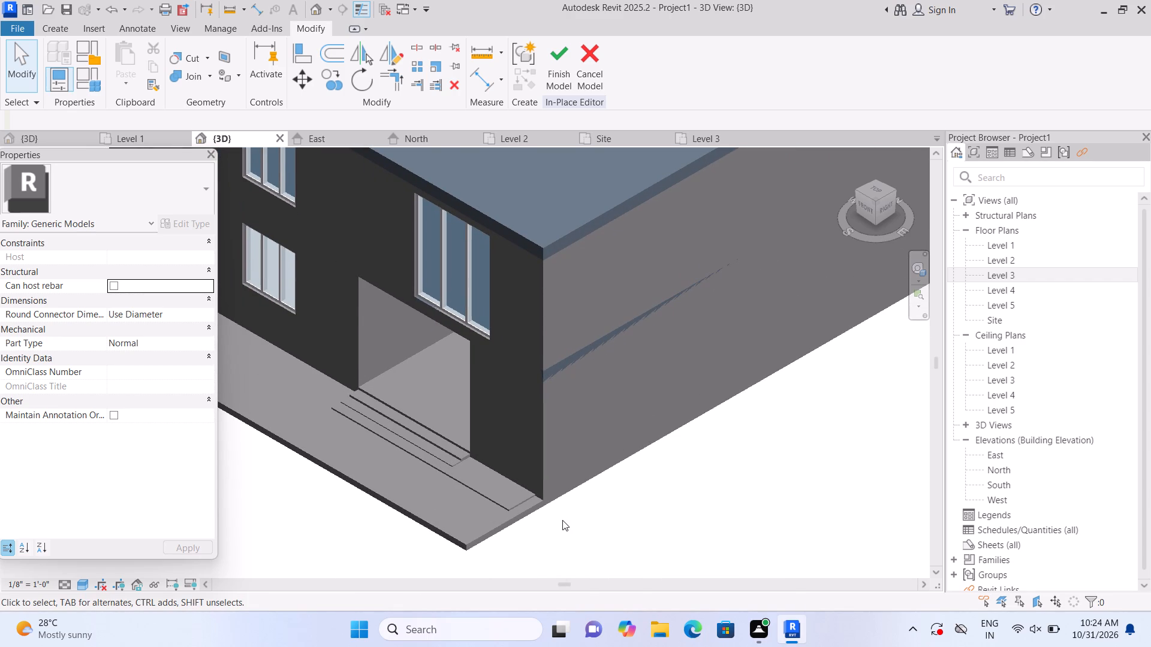
pyautogui.scroll(1, 562, 520)
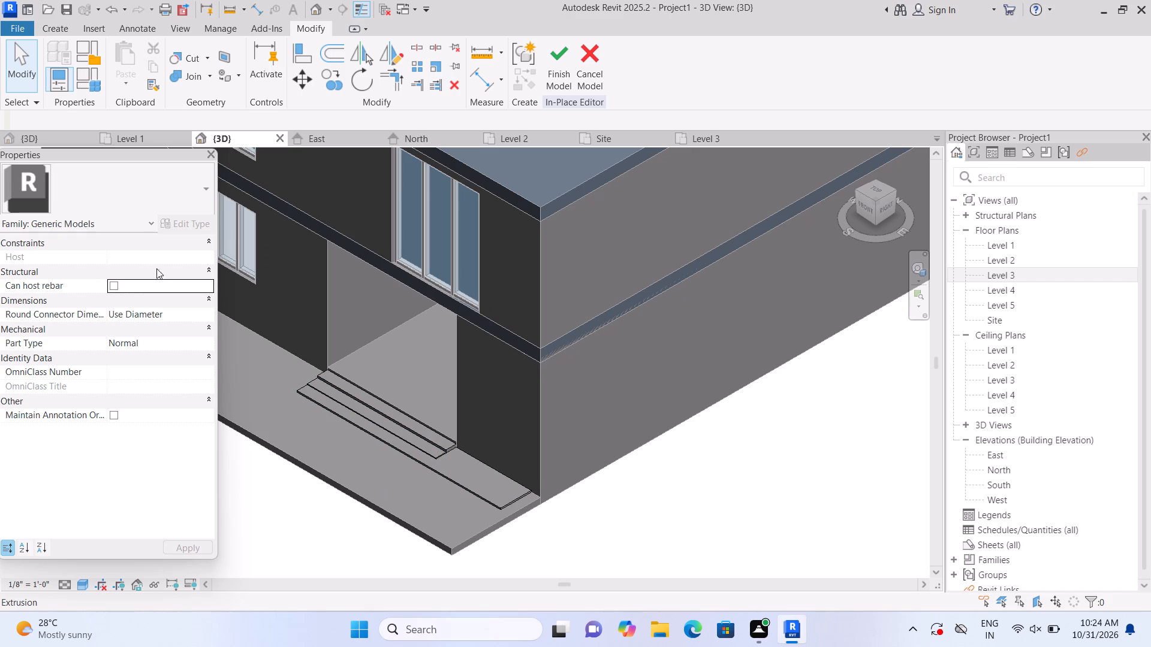
# Extrude a rectangle about 9" by 2' 6" on the base slab's top face, between the lowest step's end and the slab edge, 1' 0" deep.
pyautogui.click(59, 30)
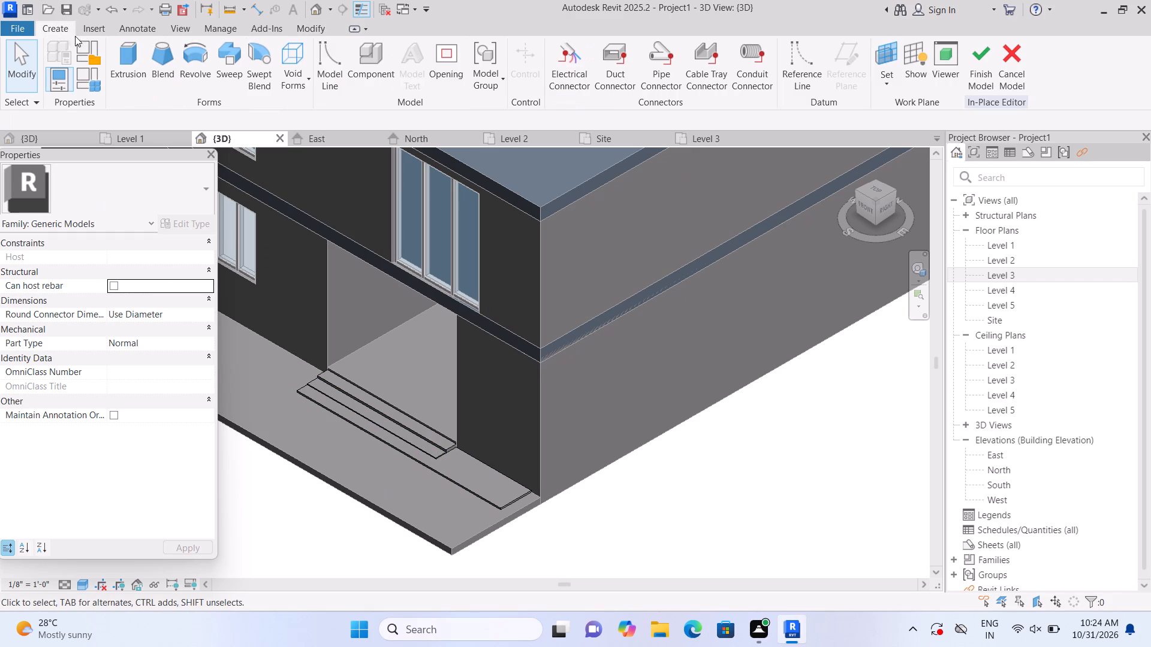
pyautogui.click(134, 66)
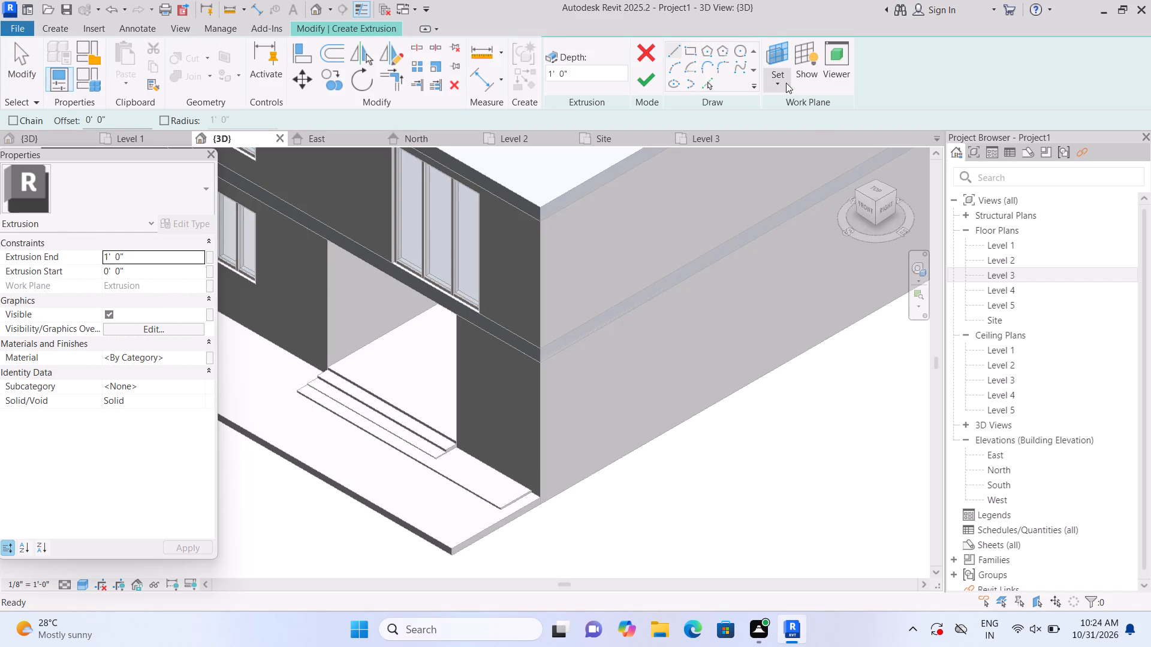
pyautogui.click(783, 82)
pyautogui.click(796, 129)
pyautogui.scroll(1, 642, 515)
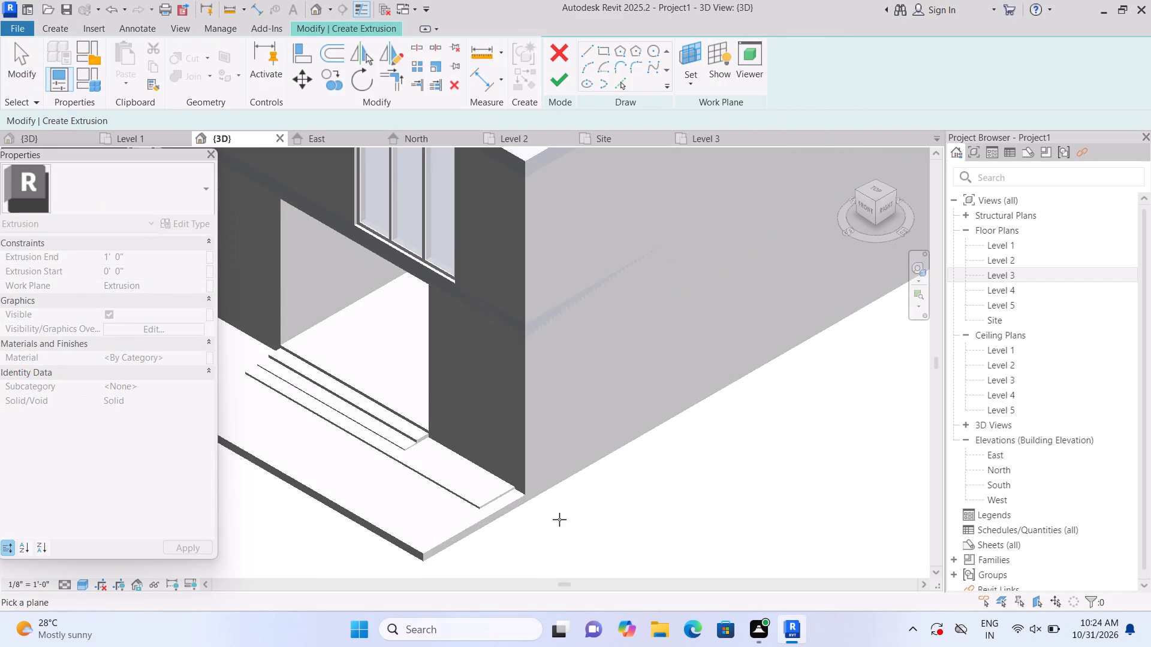
pyautogui.scroll(1, 520, 516)
pyautogui.scroll(4, 462, 498)
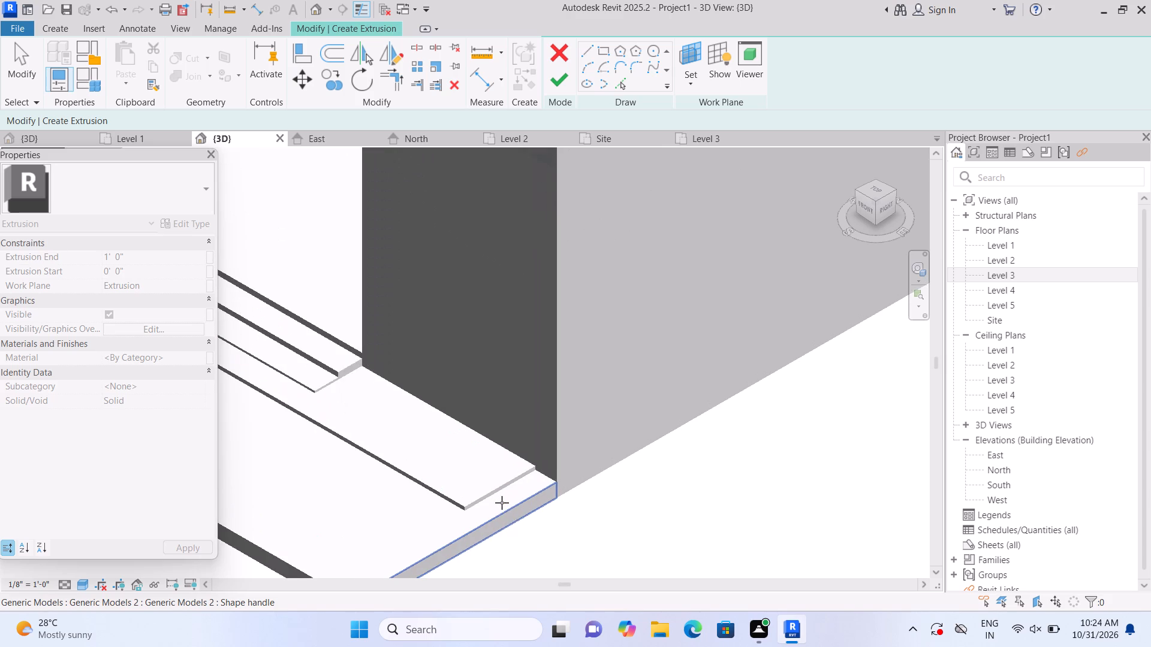
pyautogui.scroll(1, 502, 503)
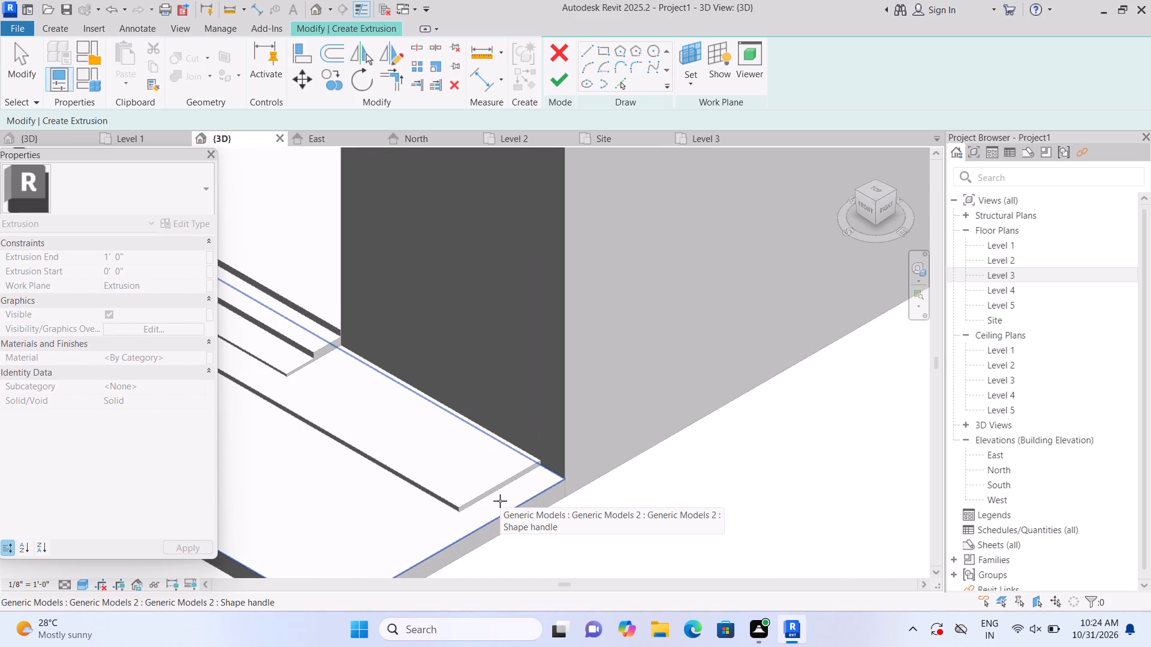
pyautogui.click(500, 501)
pyautogui.click(693, 43)
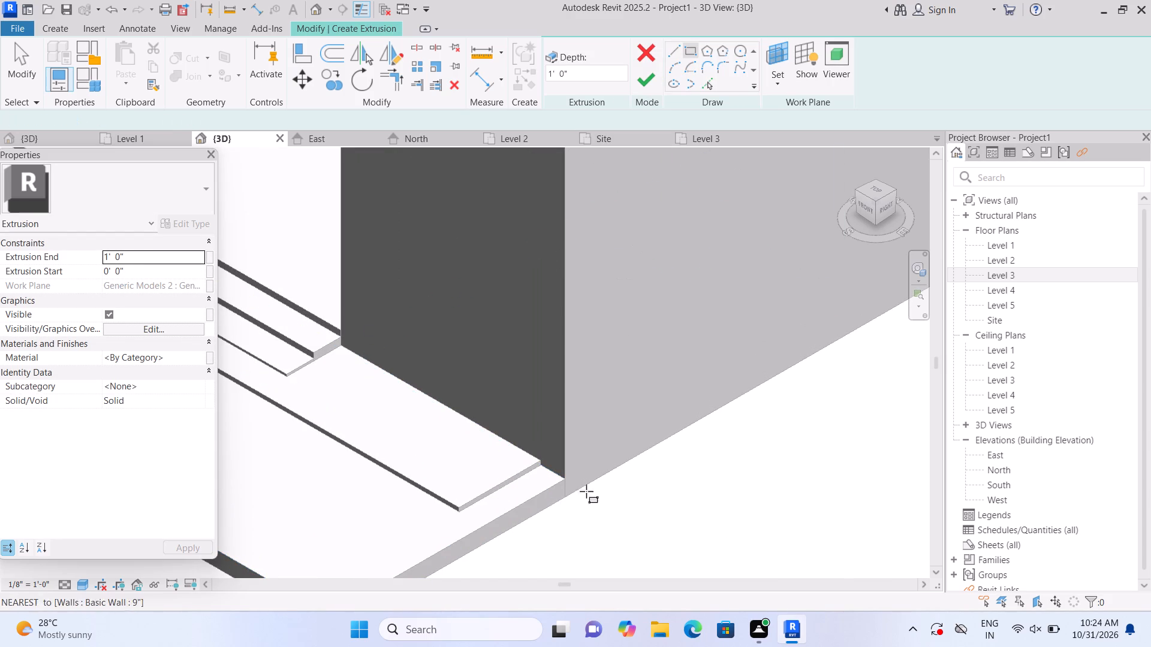
pyautogui.scroll(4, 549, 490)
pyautogui.click(543, 462)
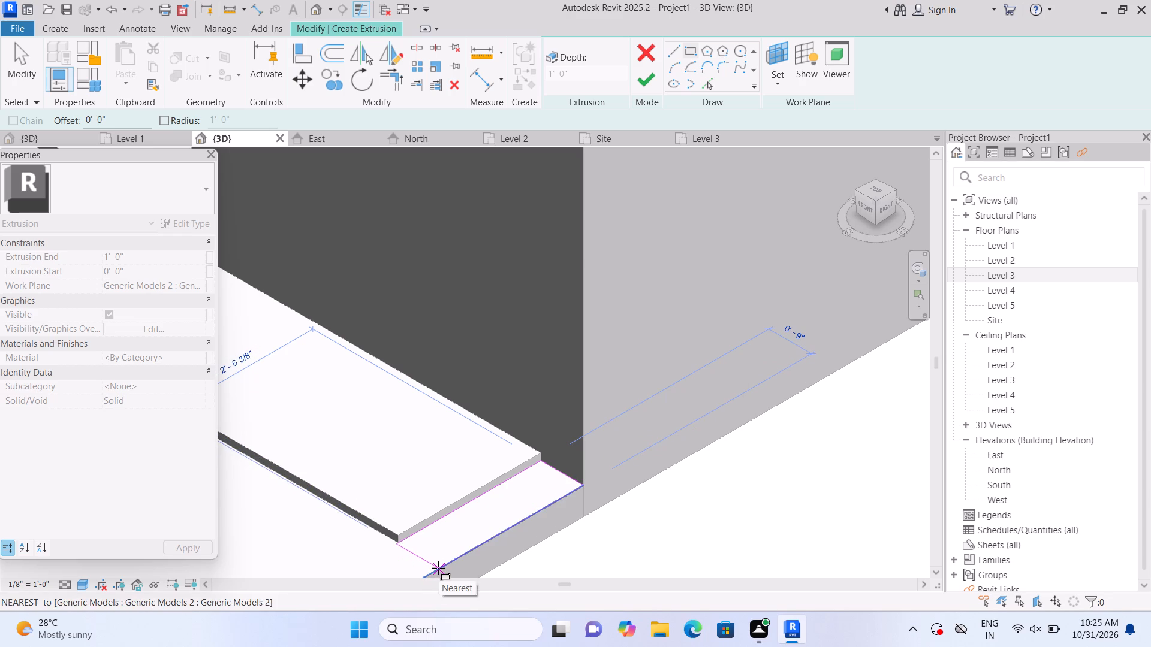
pyautogui.click(439, 567)
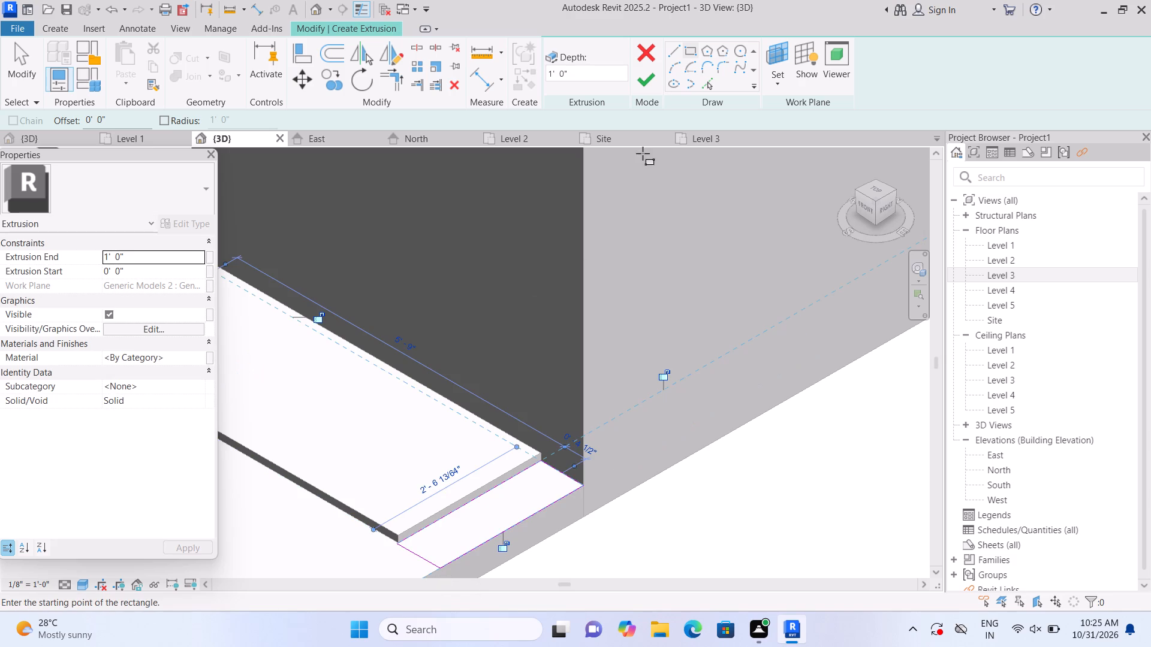
pyautogui.click(653, 81)
# Start a rectangular extrusion sketch at the steps' far end, opposite the new block, using the highest step's underside as work plane.
pyautogui.scroll(-4, 617, 319)
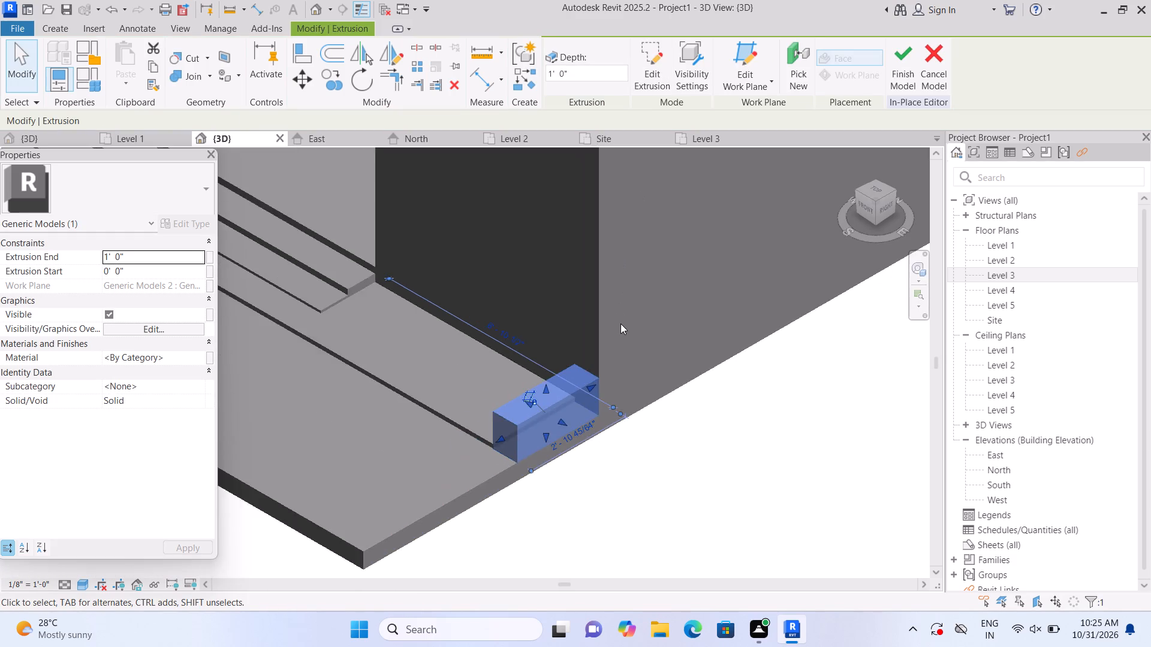
pyautogui.scroll(-4, 620, 323)
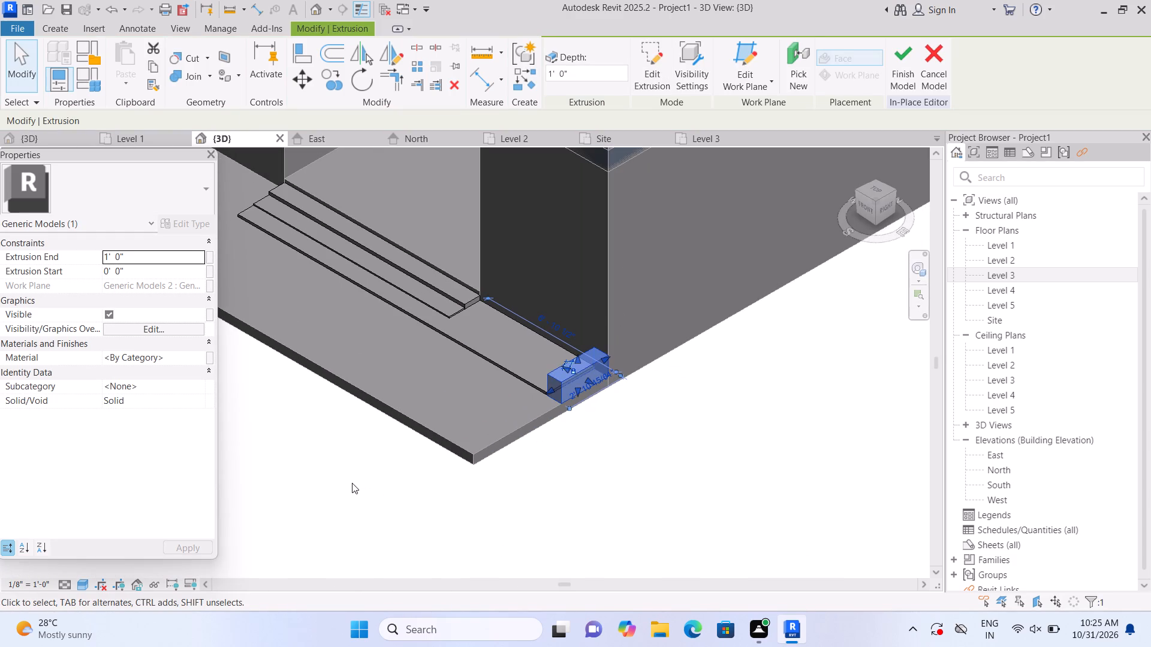
pyautogui.keyDown('shift'); pyautogui.moveTo(308, 487); pyautogui.dragTo(420, 499, button='middle'); pyautogui.keyUp('shift')
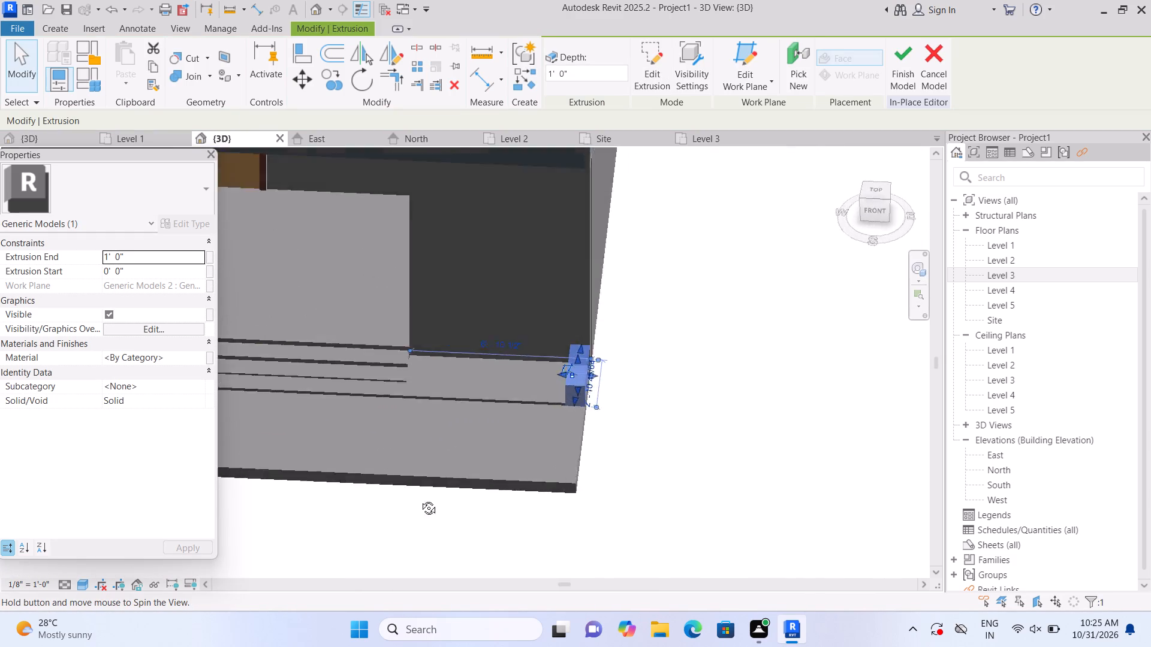
pyautogui.keyDown('shift'); pyautogui.moveTo(420, 499); pyautogui.dragTo(586, 364, button='middle'); pyautogui.keyUp('shift')
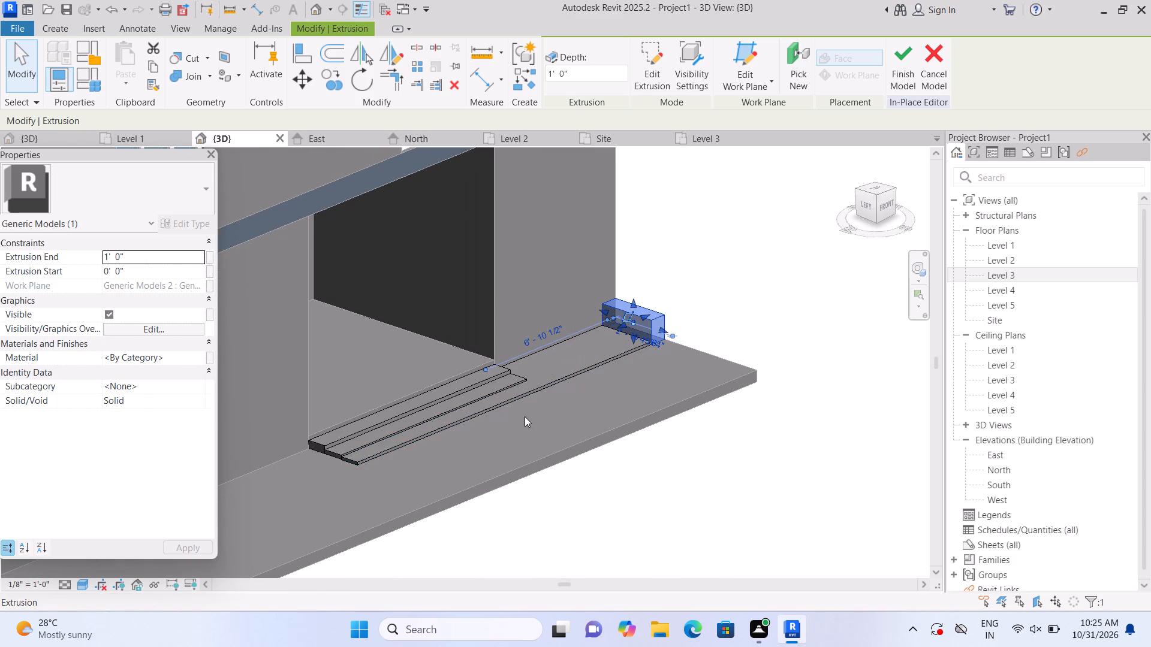
pyautogui.scroll(1, 364, 472)
pyautogui.scroll(1, 304, 468)
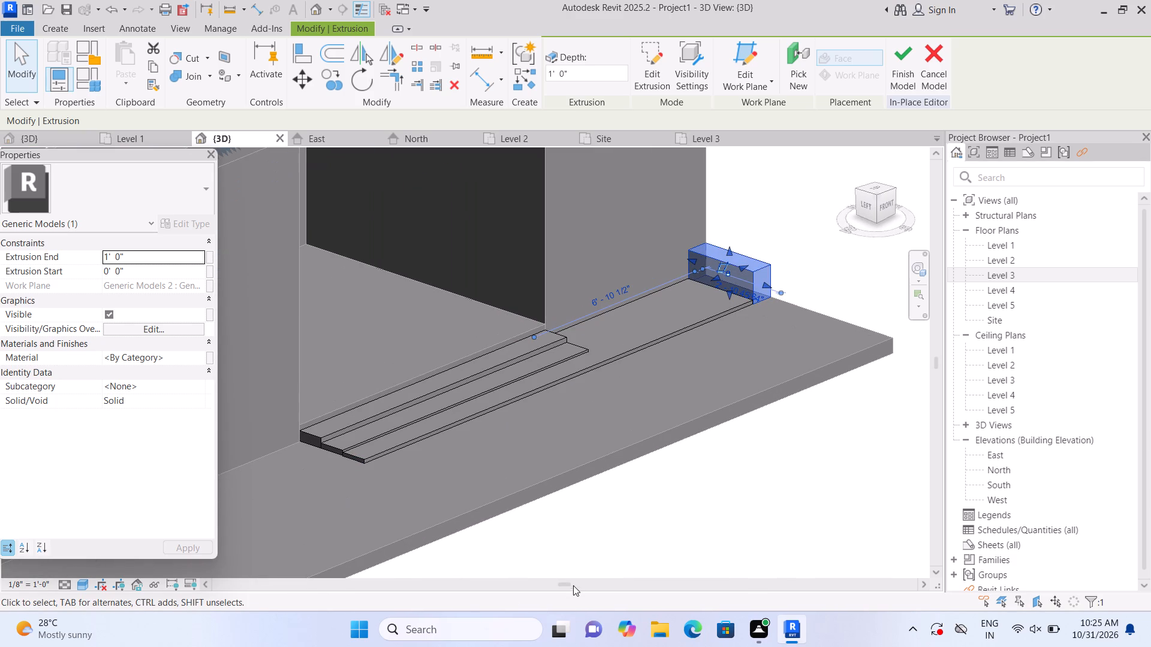
pyautogui.click(583, 576)
pyautogui.scroll(1, 530, 576)
pyautogui.keyDown('shift'); pyautogui.moveTo(530, 578); pyautogui.dragTo(571, 570, button='middle'); pyautogui.keyUp('shift')
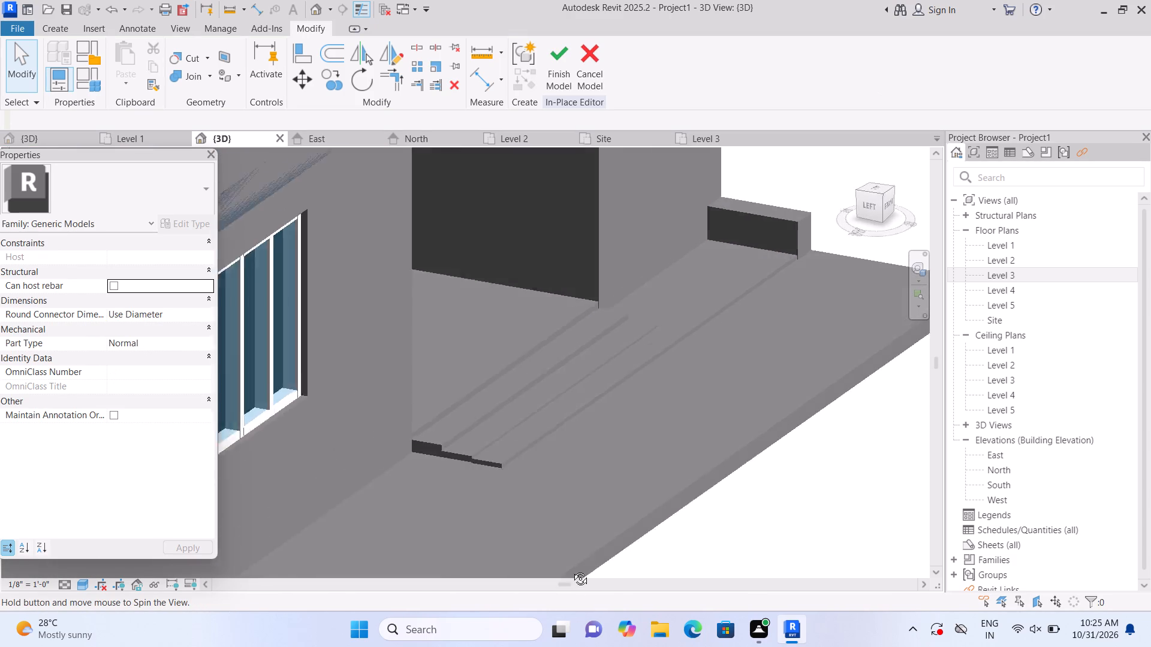
pyautogui.keyDown('shift'); pyautogui.moveTo(571, 570); pyautogui.dragTo(554, 572, button='middle'); pyautogui.keyUp('shift')
pyautogui.scroll(1, 272, 452)
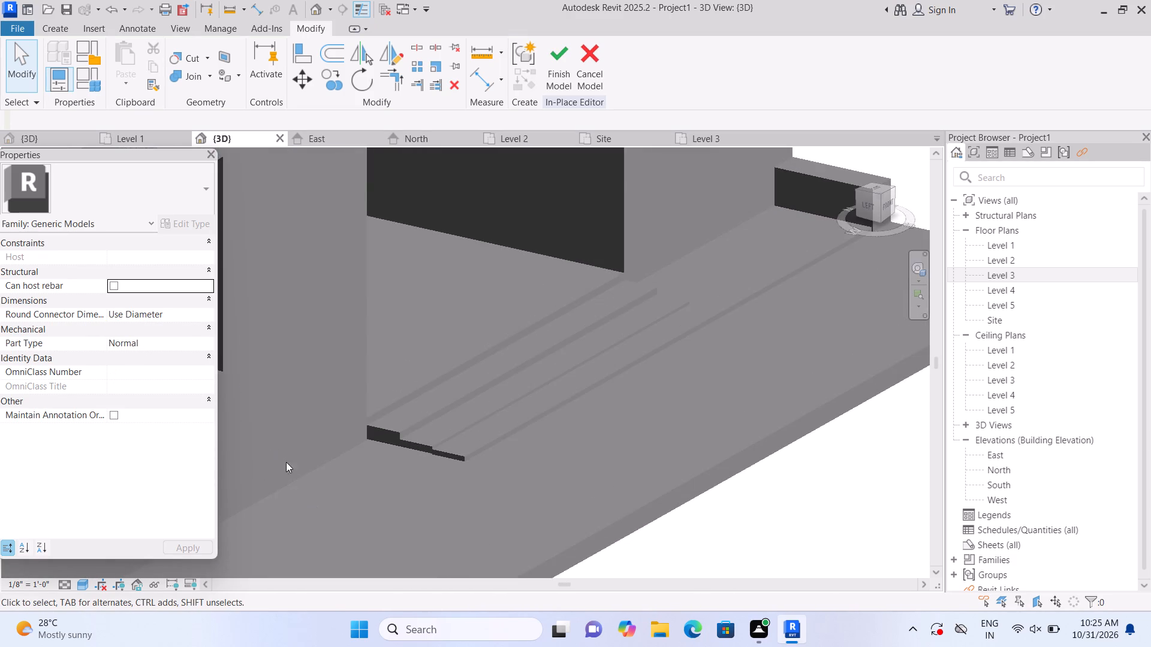
pyautogui.scroll(2, 311, 480)
pyautogui.scroll(2, 386, 504)
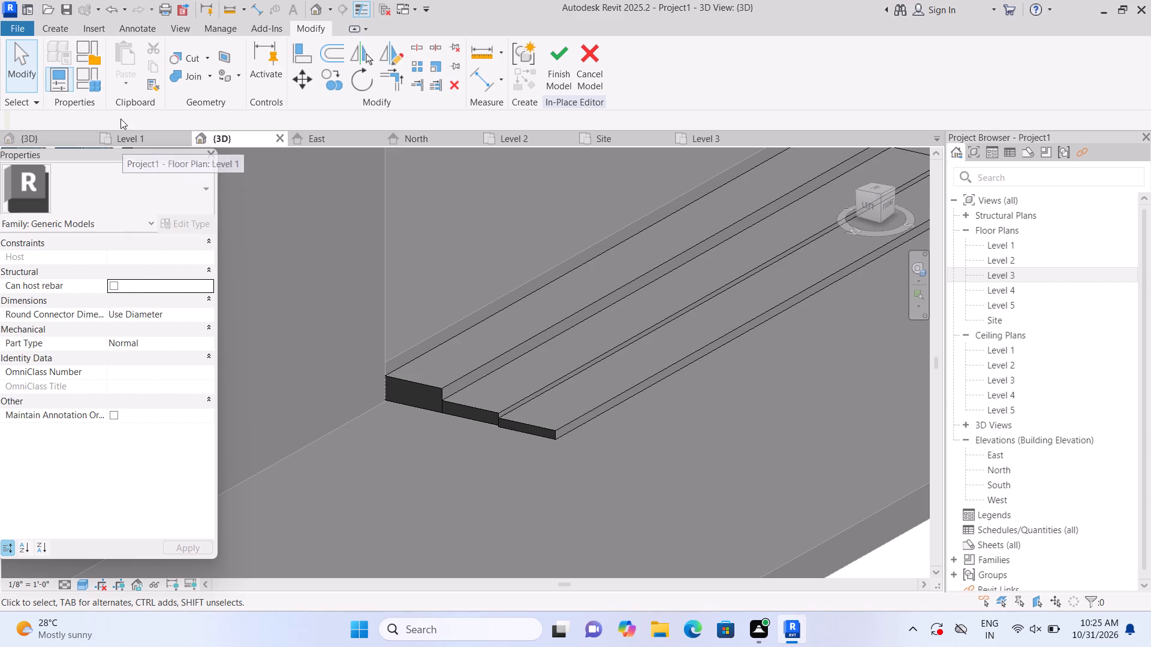
pyautogui.click(61, 28)
pyautogui.click(149, 65)
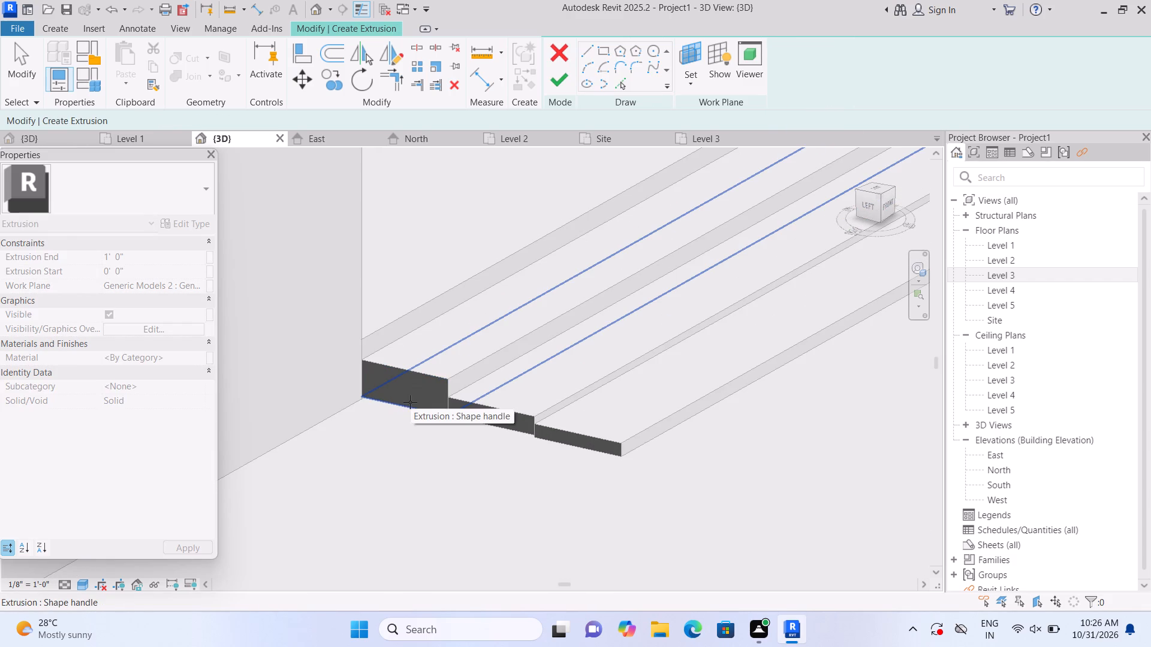
pyautogui.click(410, 402)
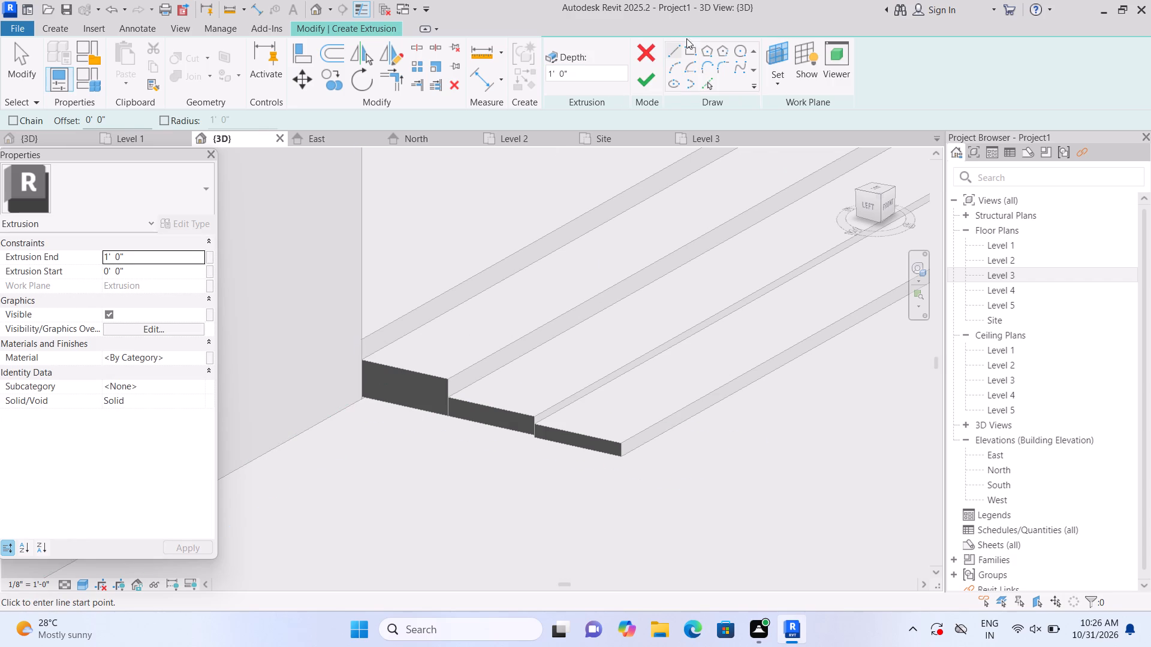
pyautogui.click(691, 46)
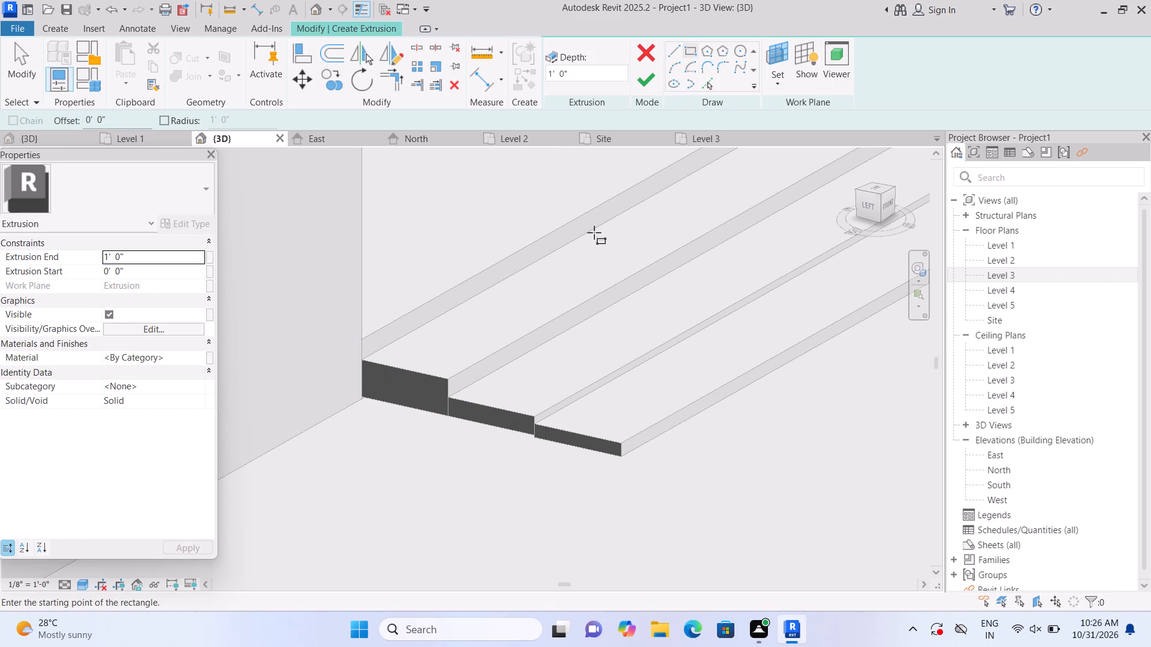
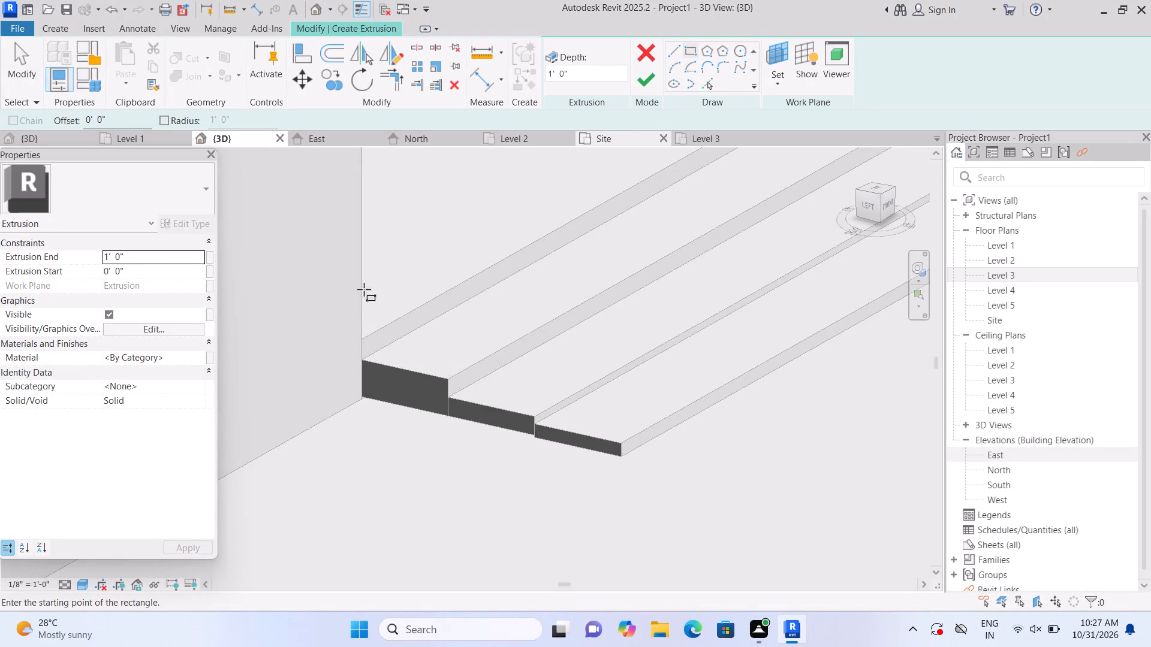
# Extrude a narrow rectangle along the steps' far end, from the highest step's wall-side corner to the lowest step's outer corner, 1' 0" deep.
pyautogui.scroll(1, 345, 415)
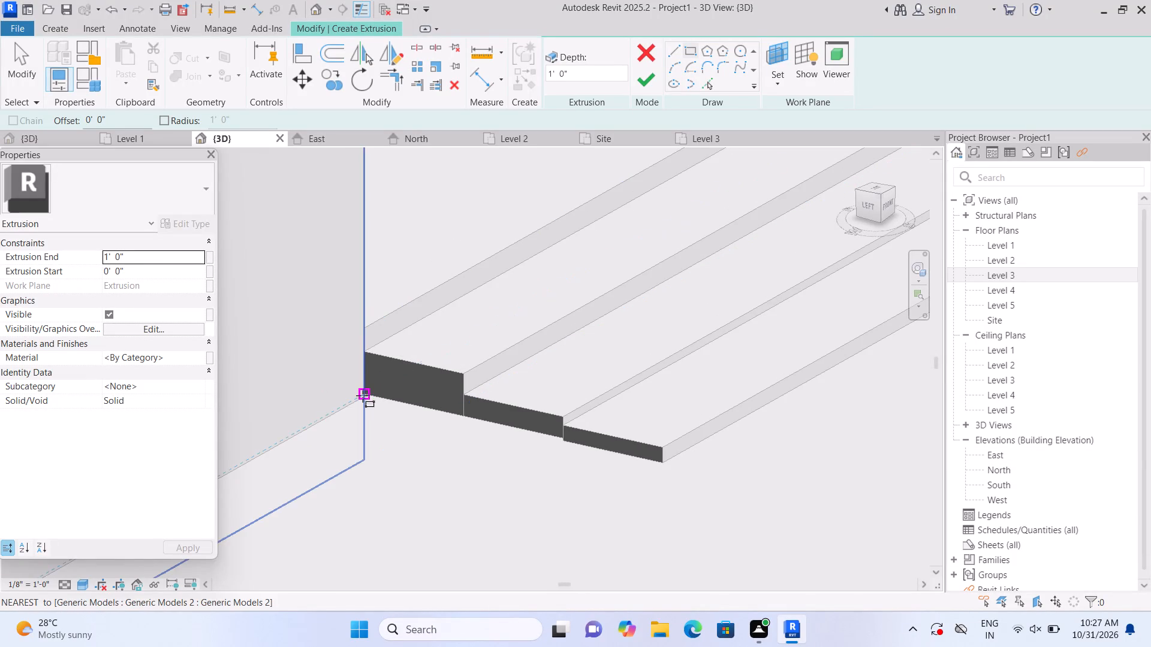
pyautogui.click(363, 395)
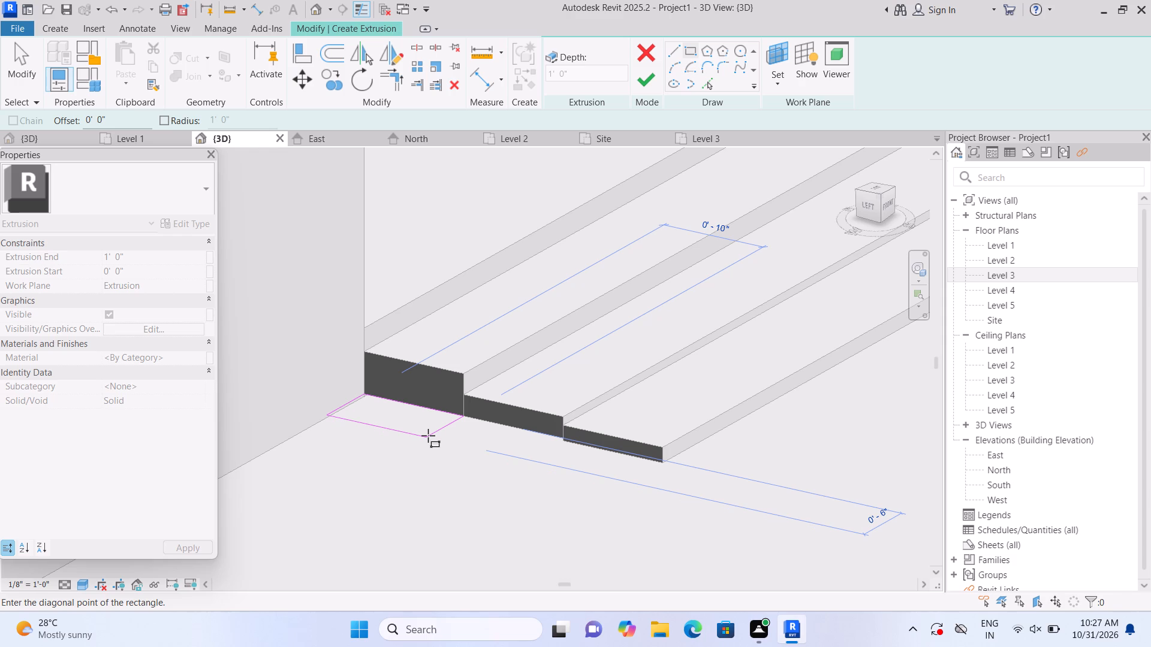
pyautogui.press('Escape')
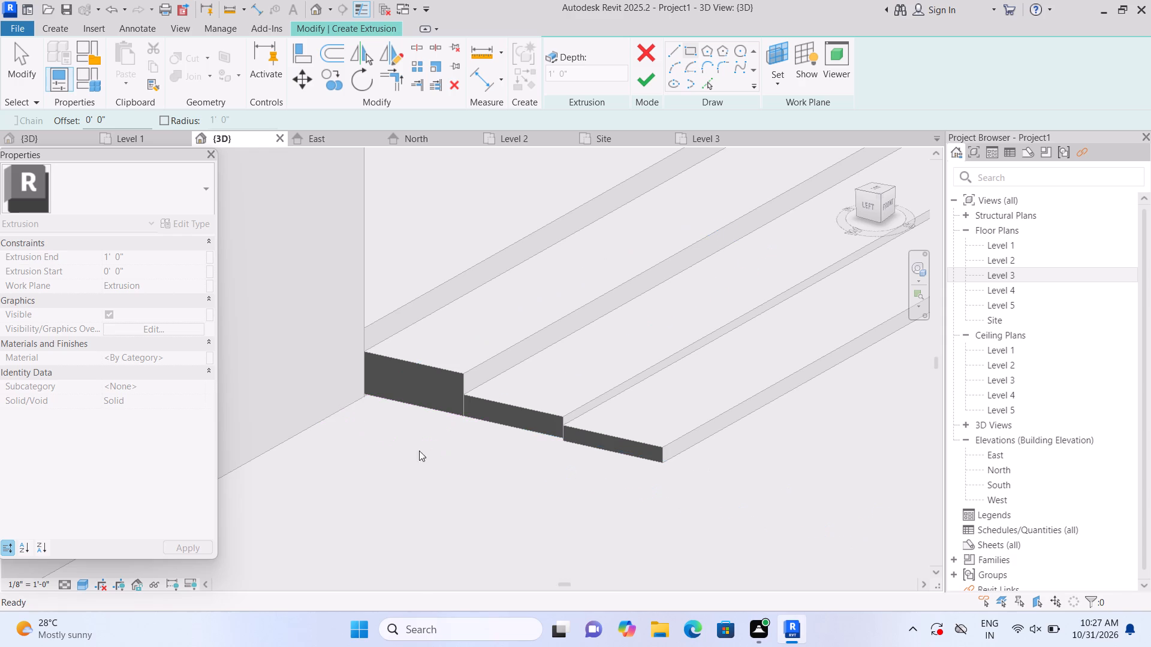
pyautogui.scroll(15, 393, 445)
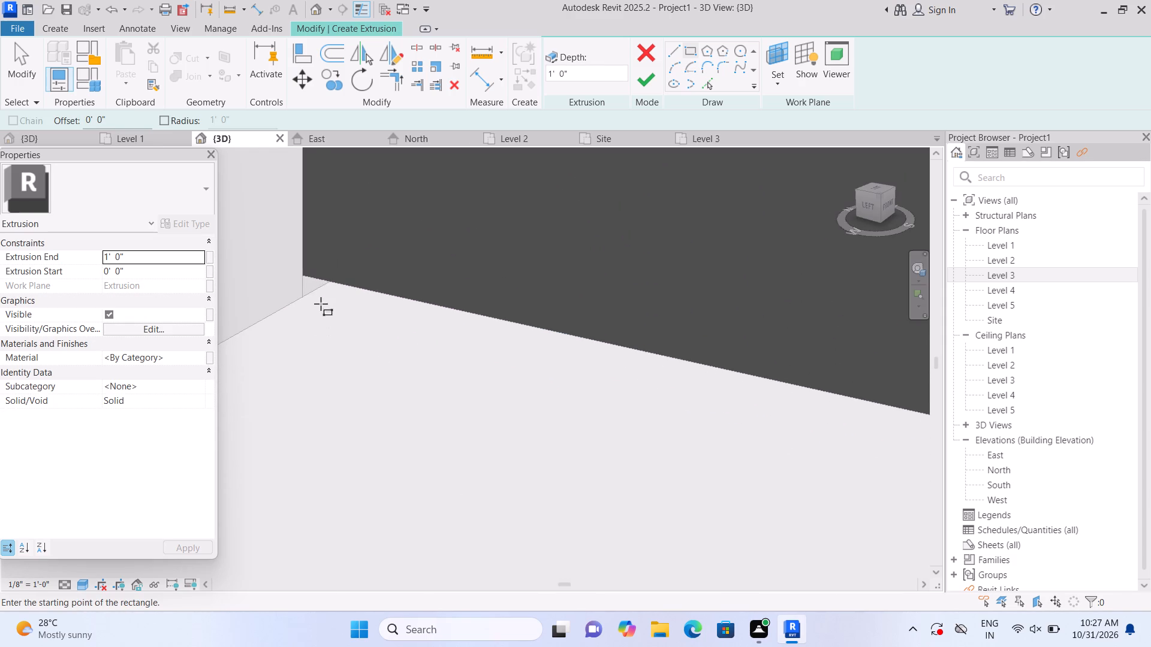
pyautogui.click(300, 276)
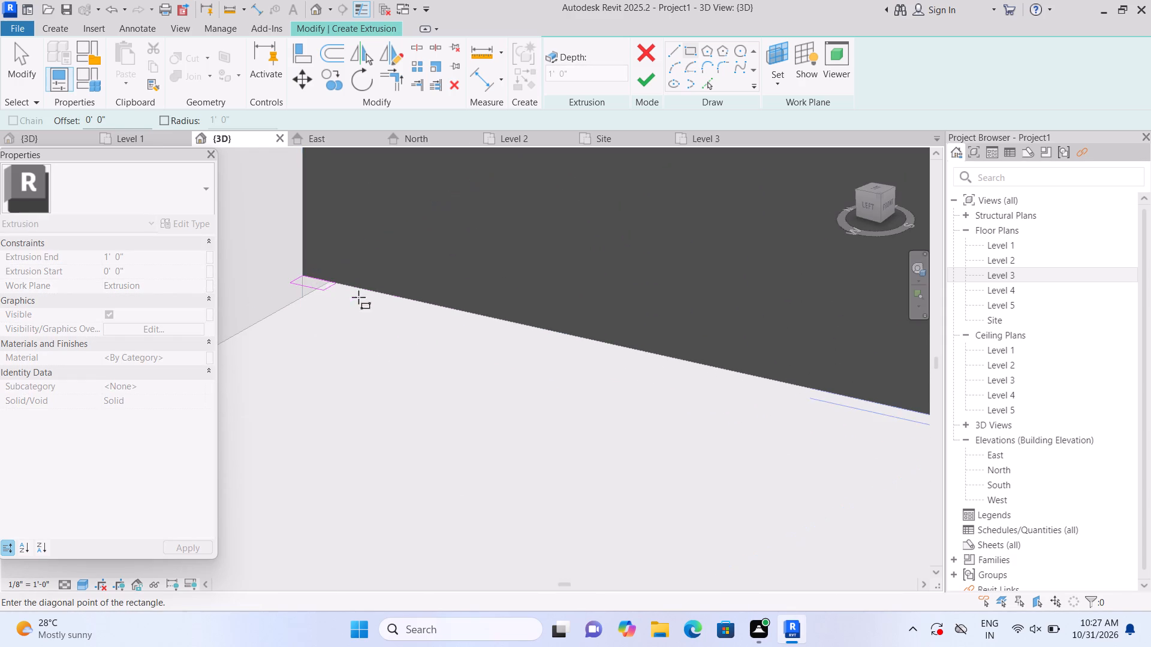
pyautogui.scroll(-10, 495, 361)
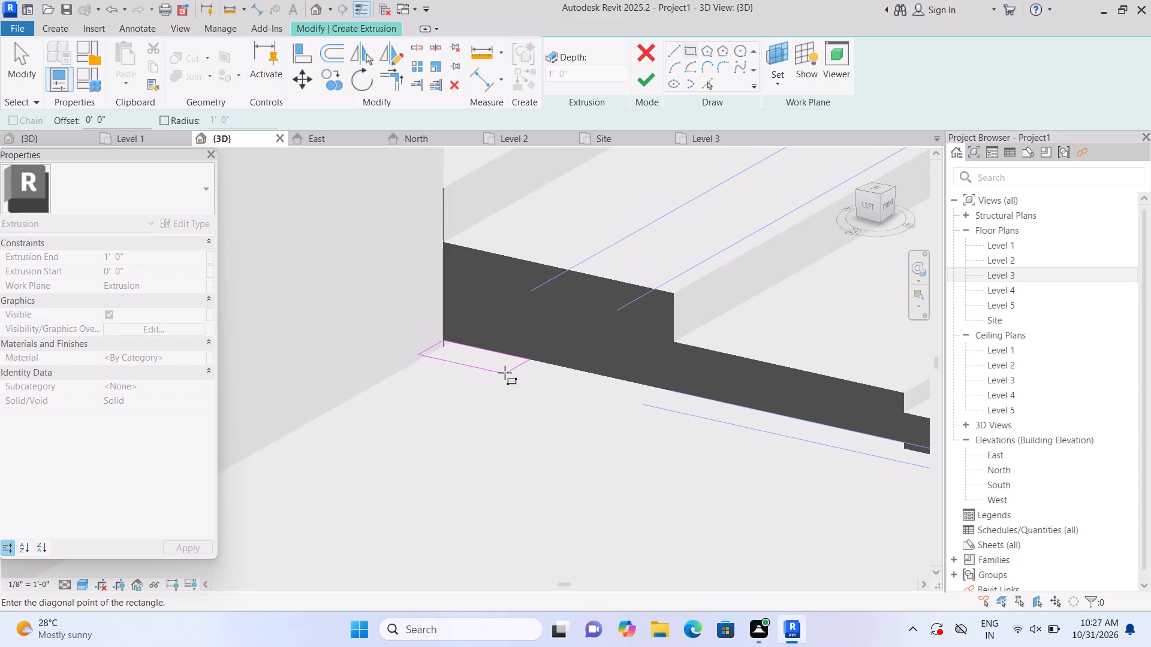
pyautogui.scroll(-3, 505, 373)
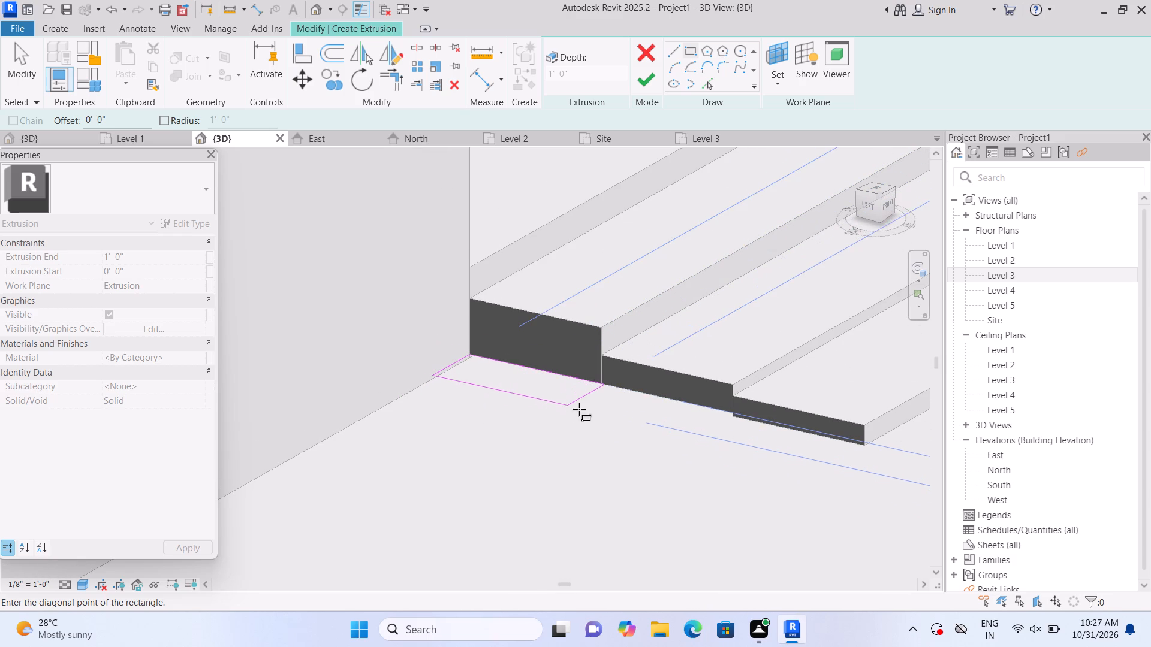
pyautogui.click(833, 461)
pyautogui.click(648, 80)
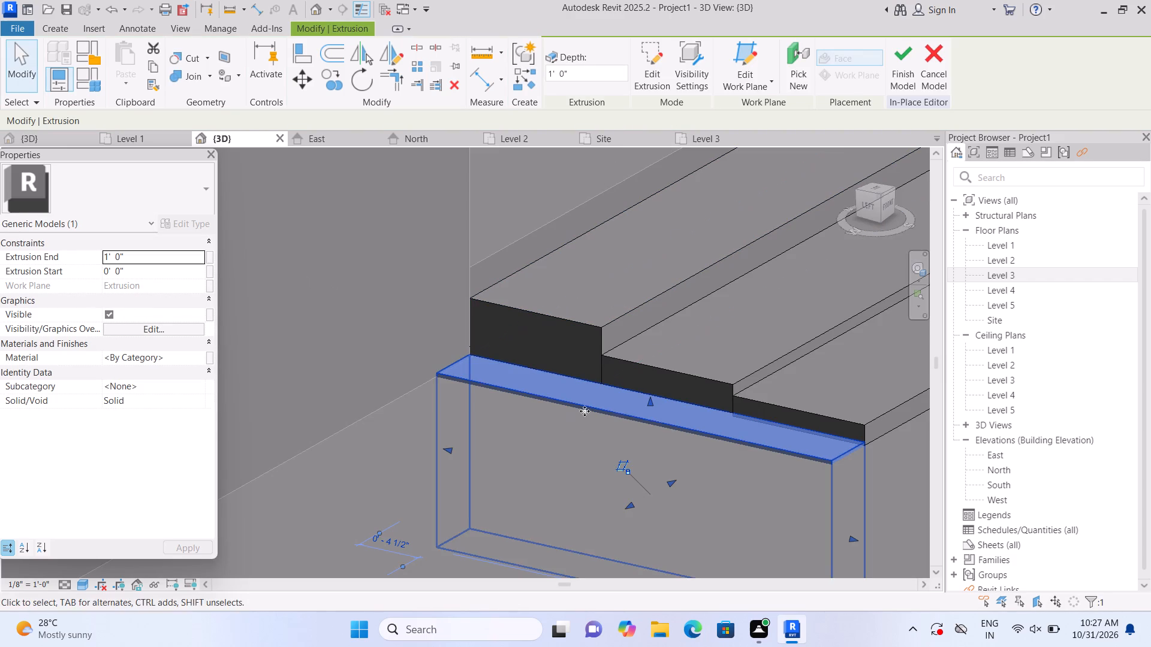
# Stretch the new side block's top face upward to an extrusion start of about -0' 4 3/4".
pyautogui.moveTo(649, 397); pyautogui.dragTo(648, 339)
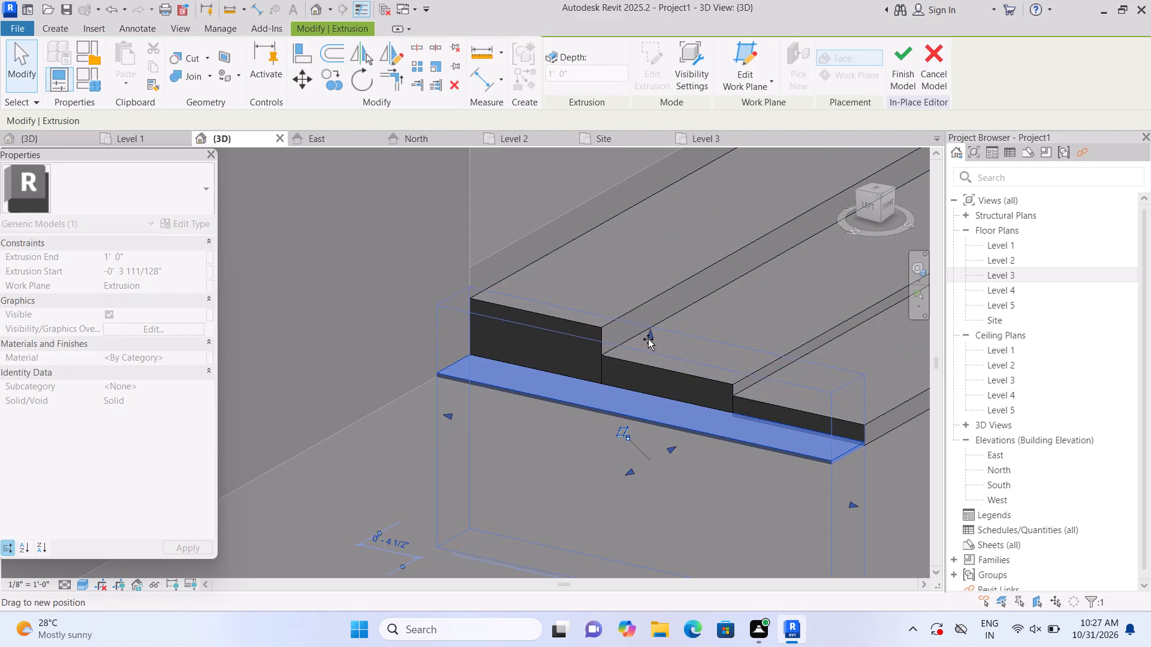
pyautogui.moveTo(648, 339); pyautogui.dragTo(648, 338)
pyautogui.scroll(-7, 634, 433)
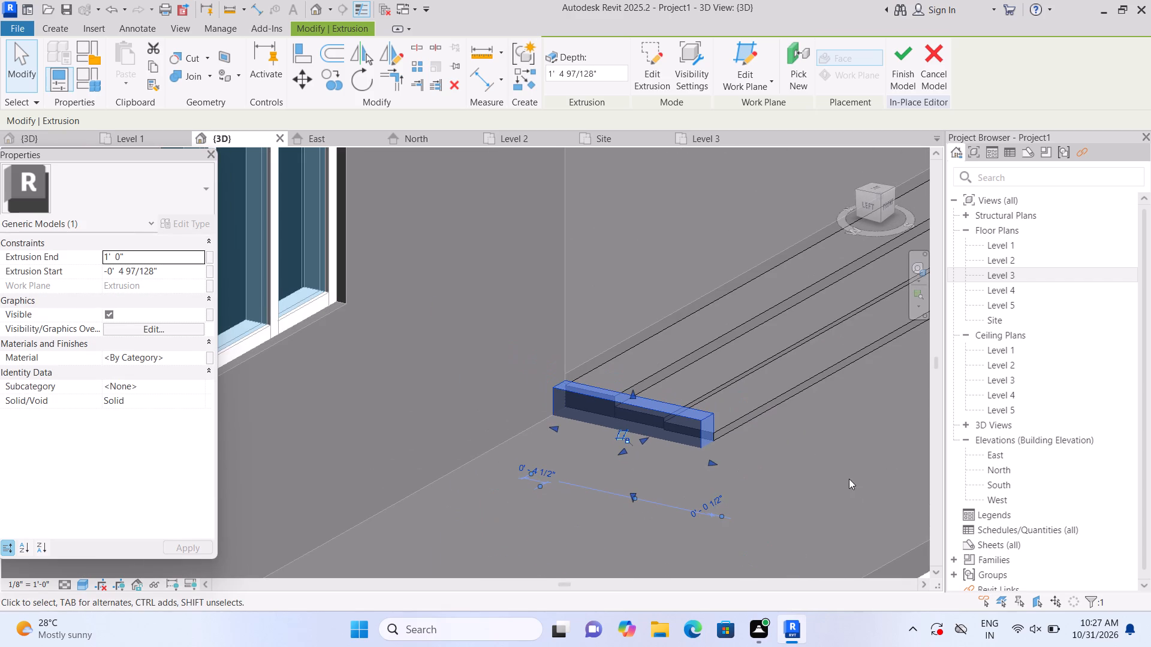
pyautogui.click(851, 489)
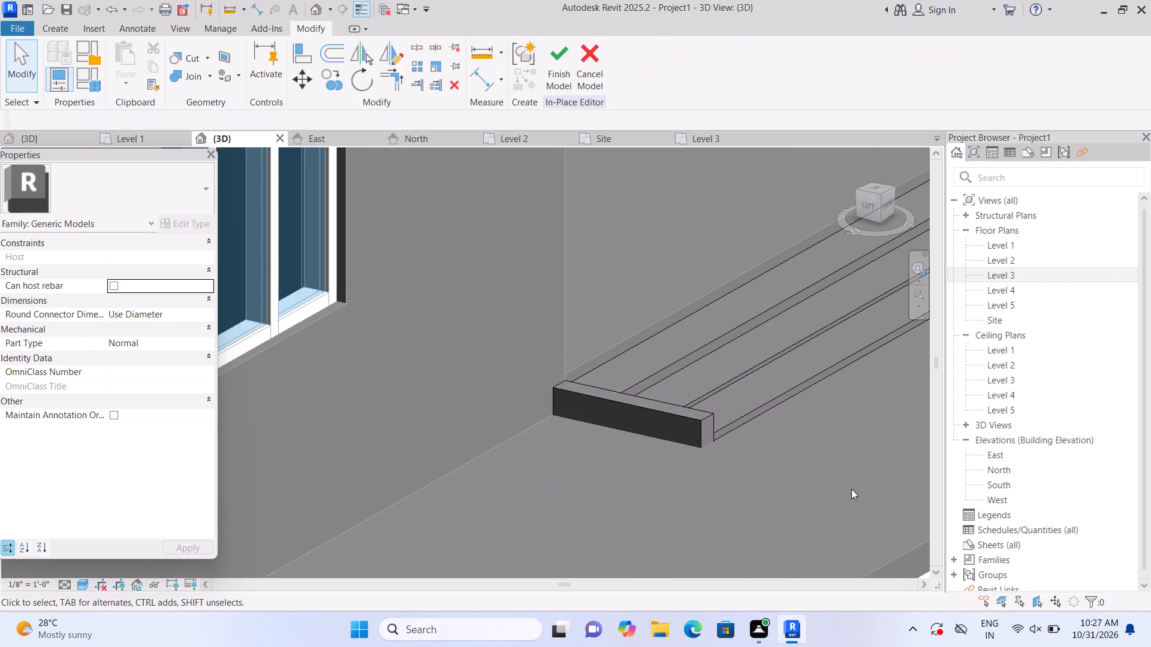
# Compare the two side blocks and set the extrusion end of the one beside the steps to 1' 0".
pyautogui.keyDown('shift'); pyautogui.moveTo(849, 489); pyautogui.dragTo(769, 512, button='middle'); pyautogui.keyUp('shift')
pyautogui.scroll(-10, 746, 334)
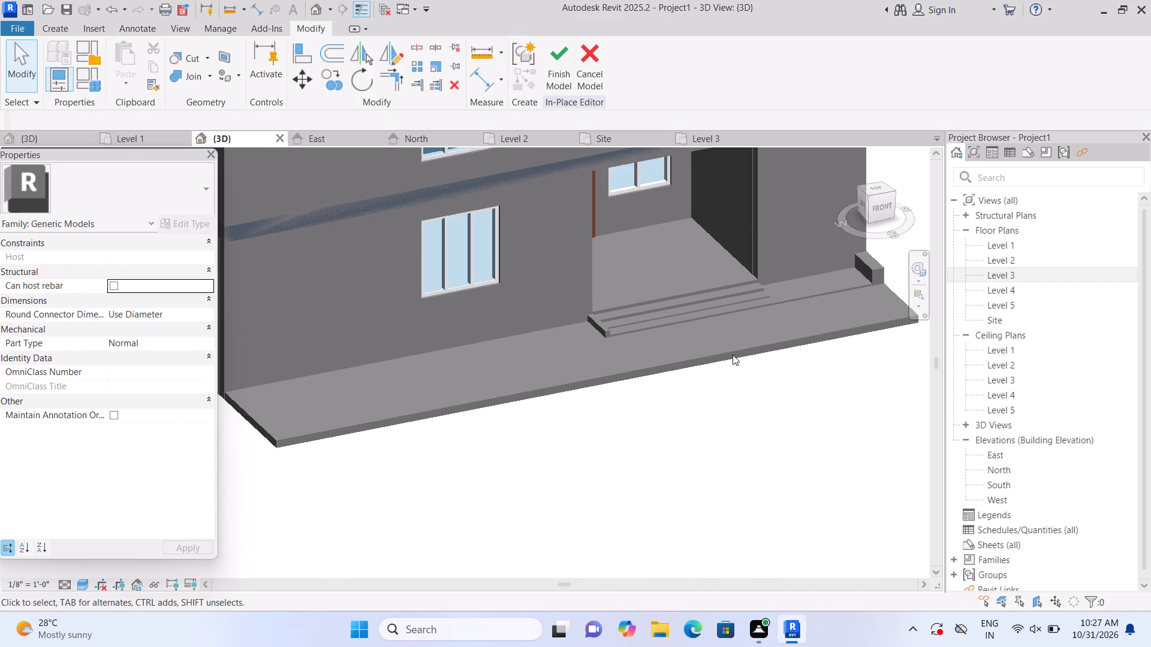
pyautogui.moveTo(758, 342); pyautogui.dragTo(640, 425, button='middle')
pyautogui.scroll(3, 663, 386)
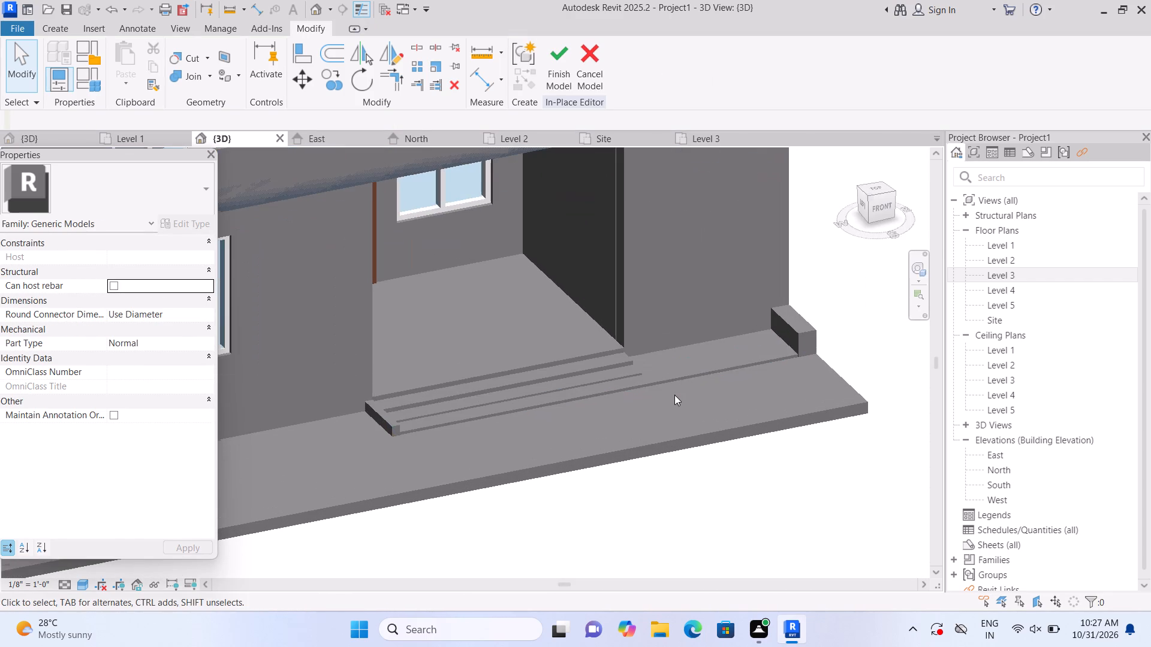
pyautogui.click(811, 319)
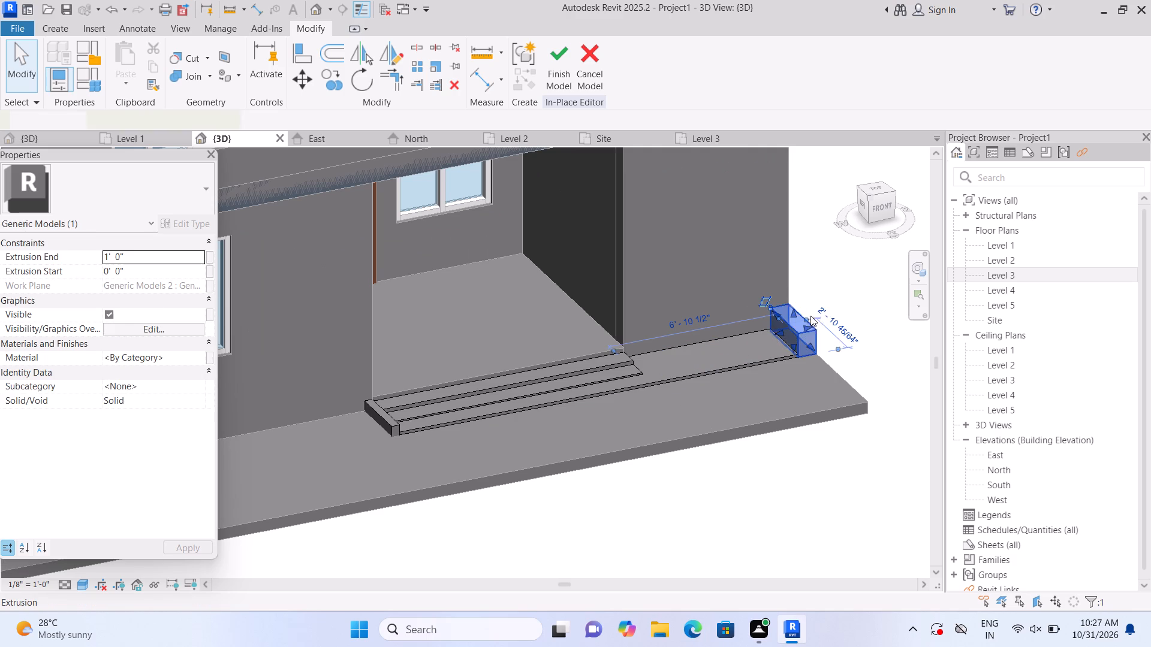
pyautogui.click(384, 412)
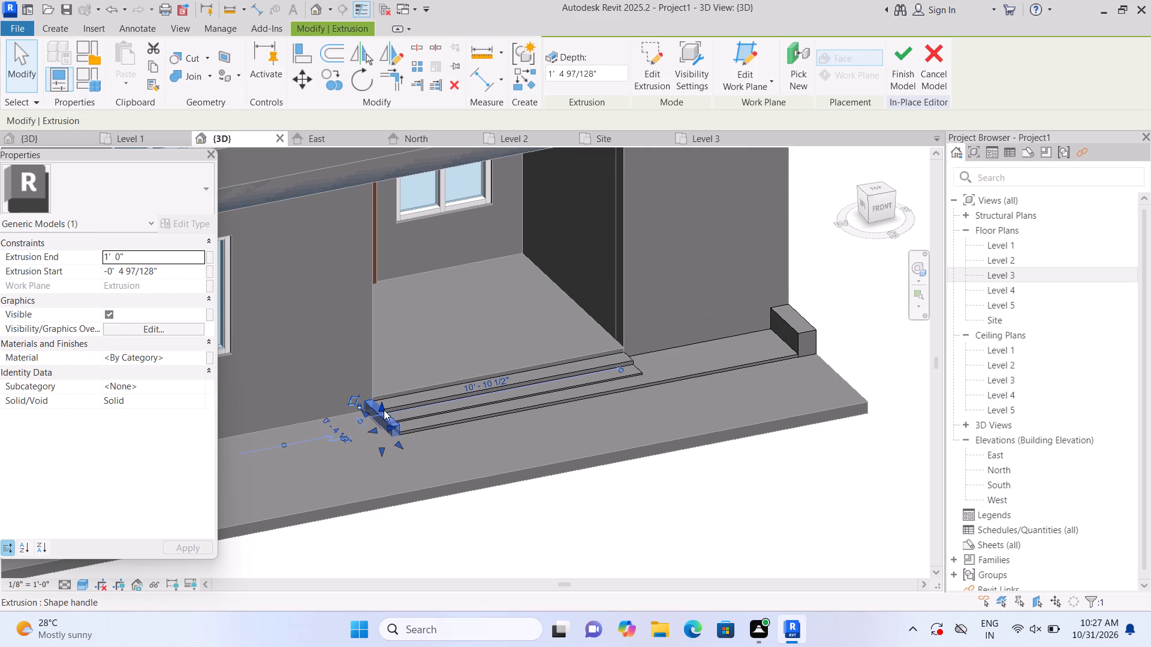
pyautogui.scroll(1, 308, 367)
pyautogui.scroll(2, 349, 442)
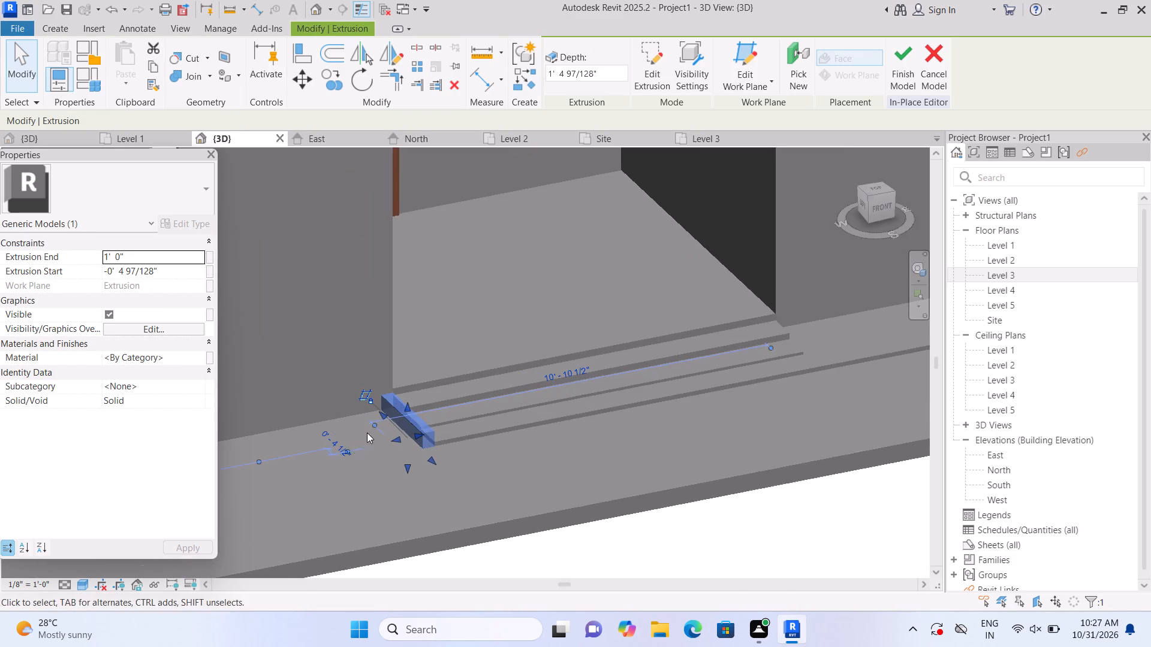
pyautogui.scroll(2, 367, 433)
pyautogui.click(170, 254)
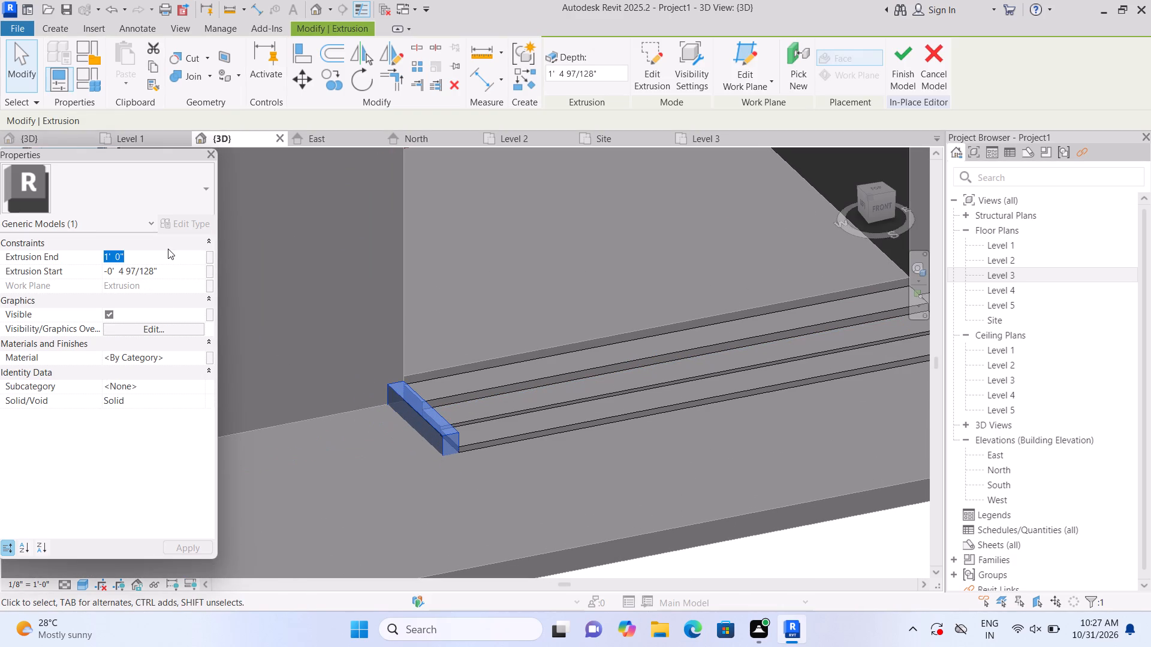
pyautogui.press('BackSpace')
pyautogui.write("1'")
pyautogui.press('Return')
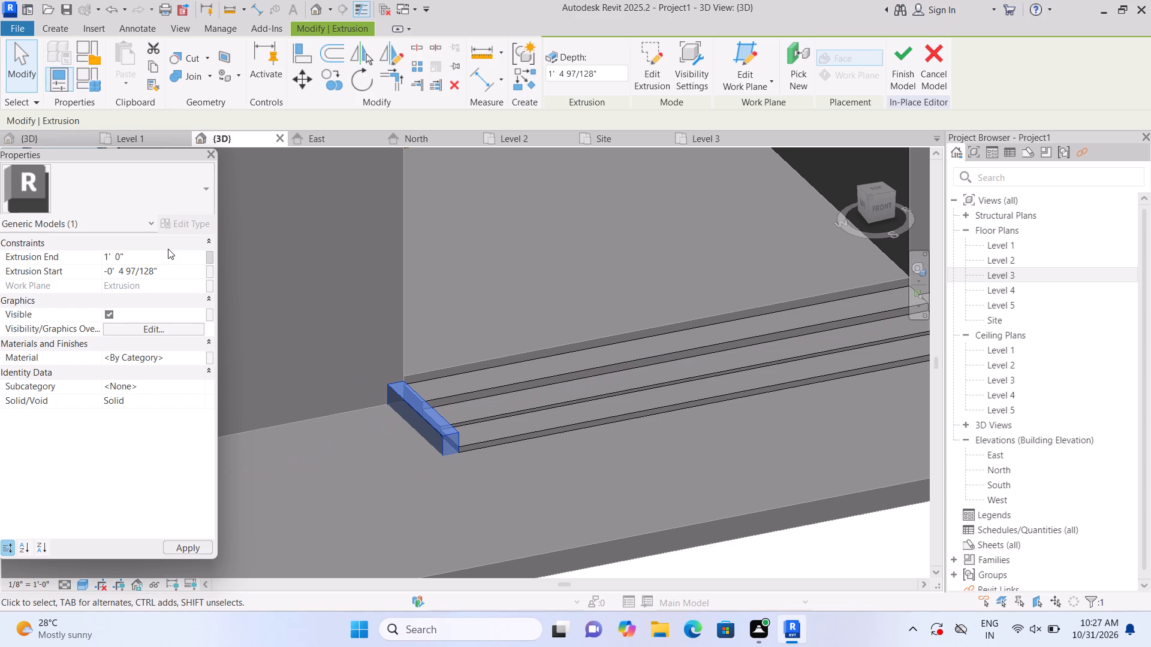
# Pull the side block's bottom face upward to reduce its total depth to about 9 3/8".
pyautogui.scroll(6, 408, 515)
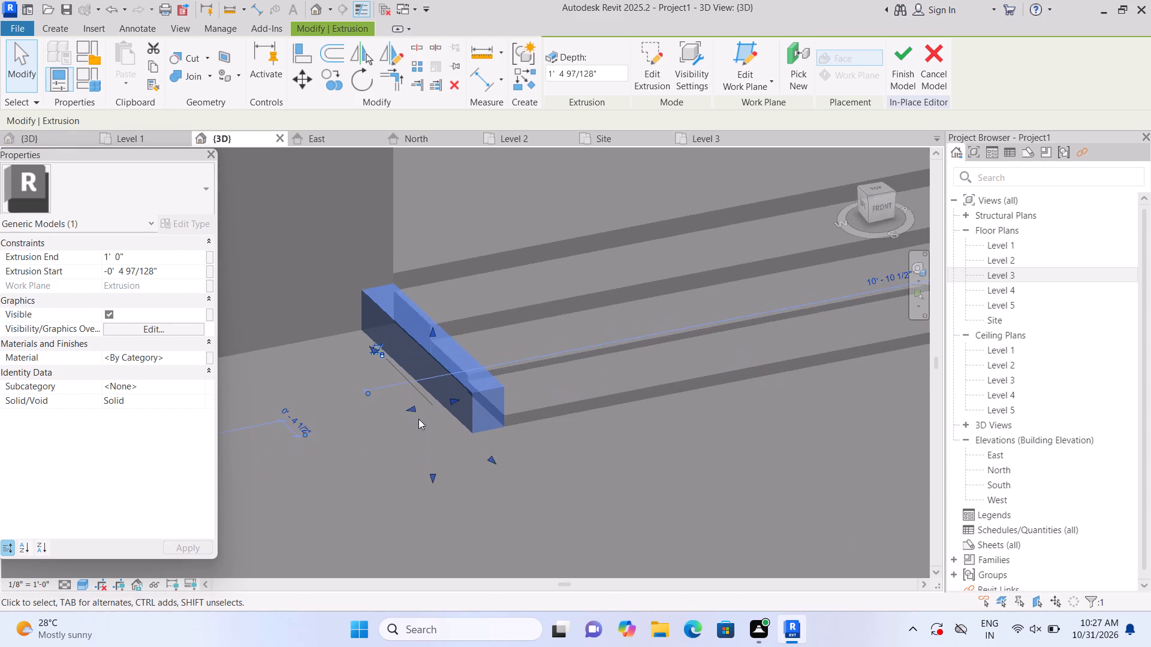
pyautogui.scroll(2, 418, 419)
pyautogui.scroll(-2, 435, 356)
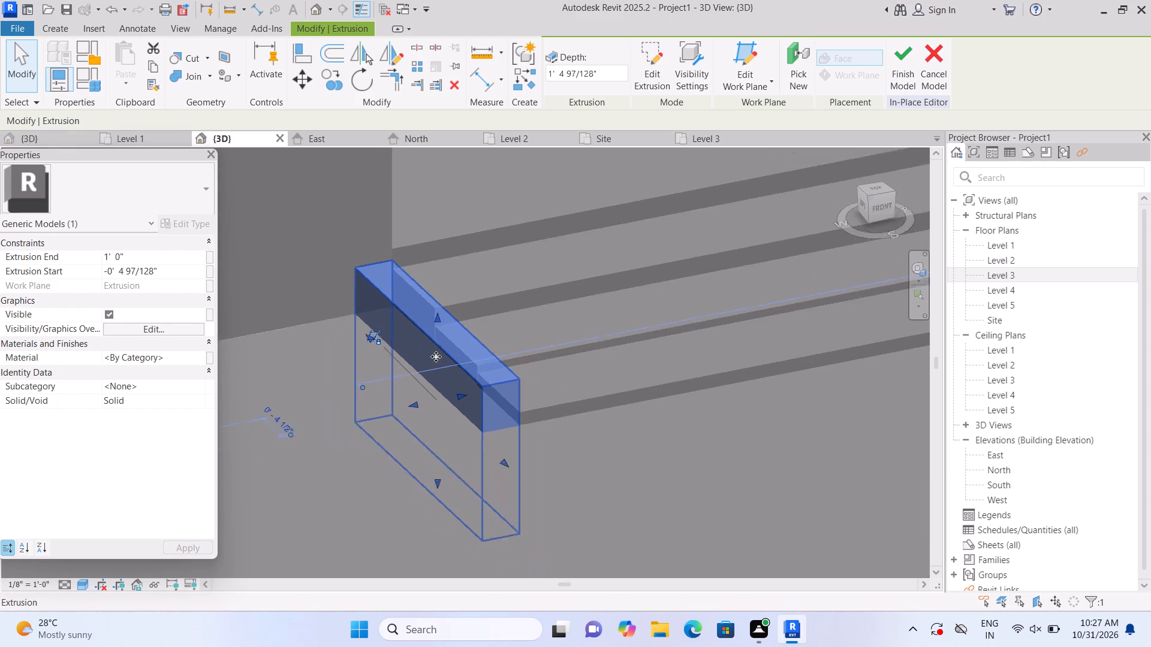
pyautogui.scroll(-2, 436, 356)
pyautogui.click(436, 356)
pyautogui.moveTo(435, 449); pyautogui.dragTo(432, 442)
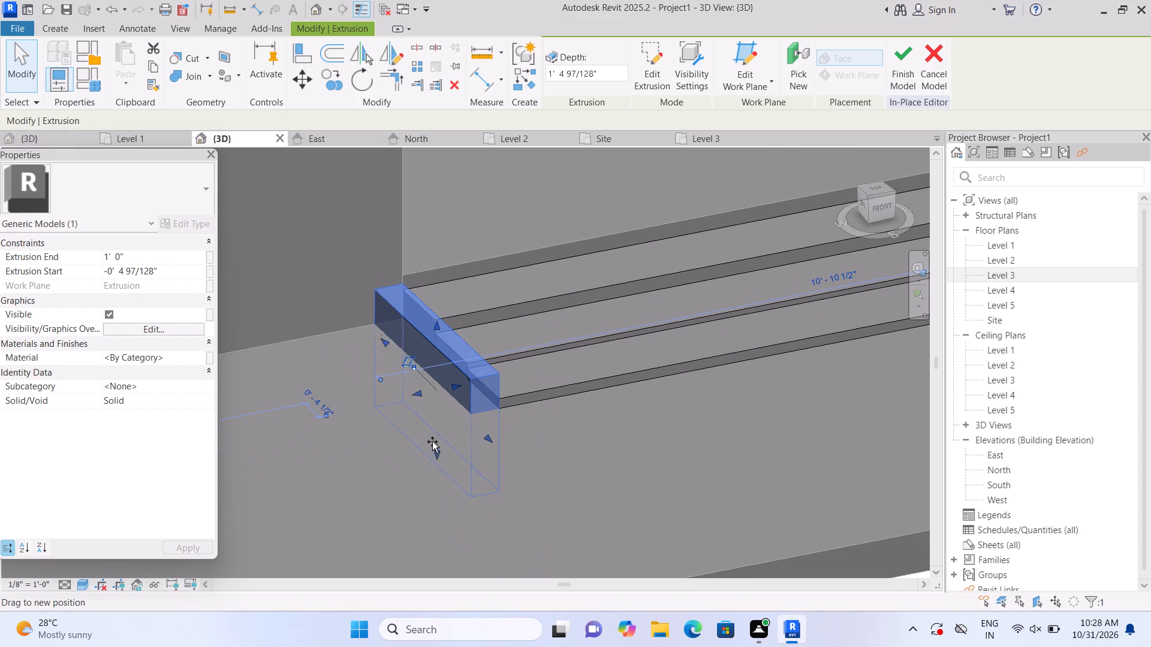
pyautogui.moveTo(432, 442); pyautogui.dragTo(439, 397)
pyautogui.scroll(-1, 438, 413)
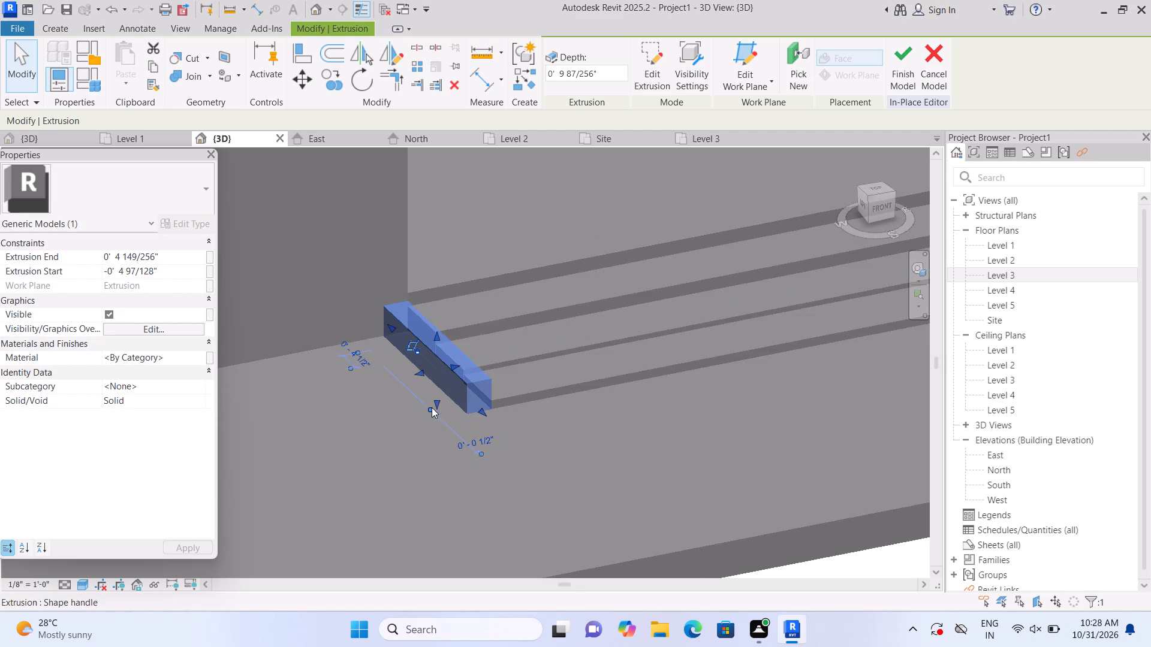
pyautogui.scroll(3, 426, 391)
pyautogui.scroll(-3, 422, 377)
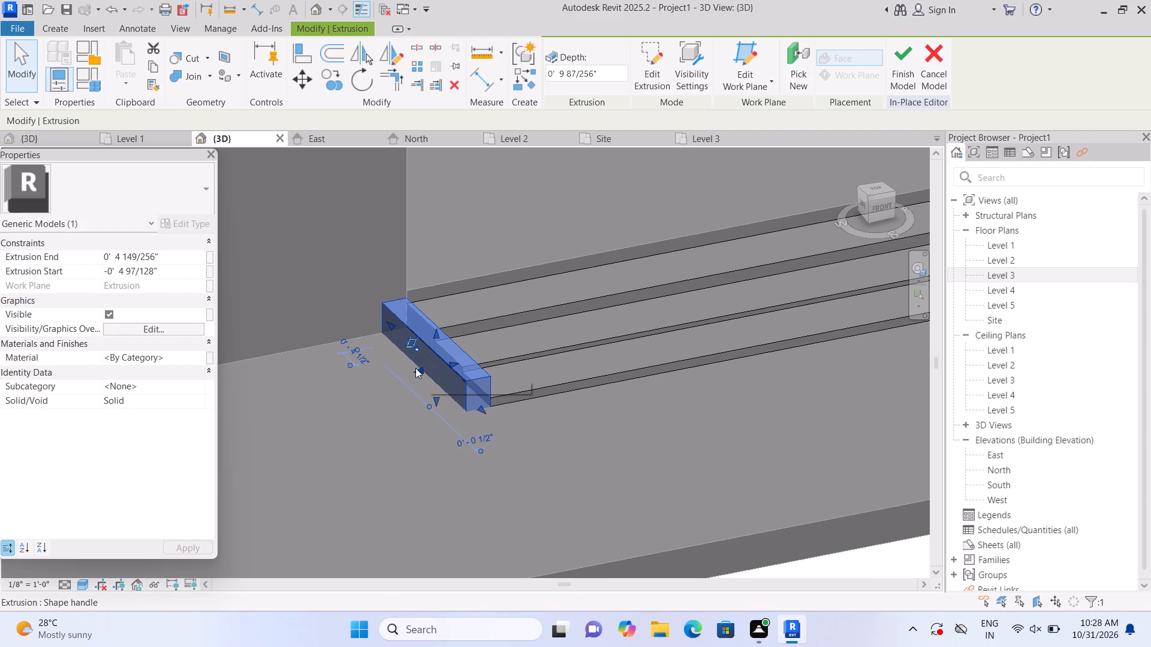
# Widen the side block by stretching its outer long face away from the steps in two increments.
pyautogui.moveTo(418, 371); pyautogui.dragTo(407, 379)
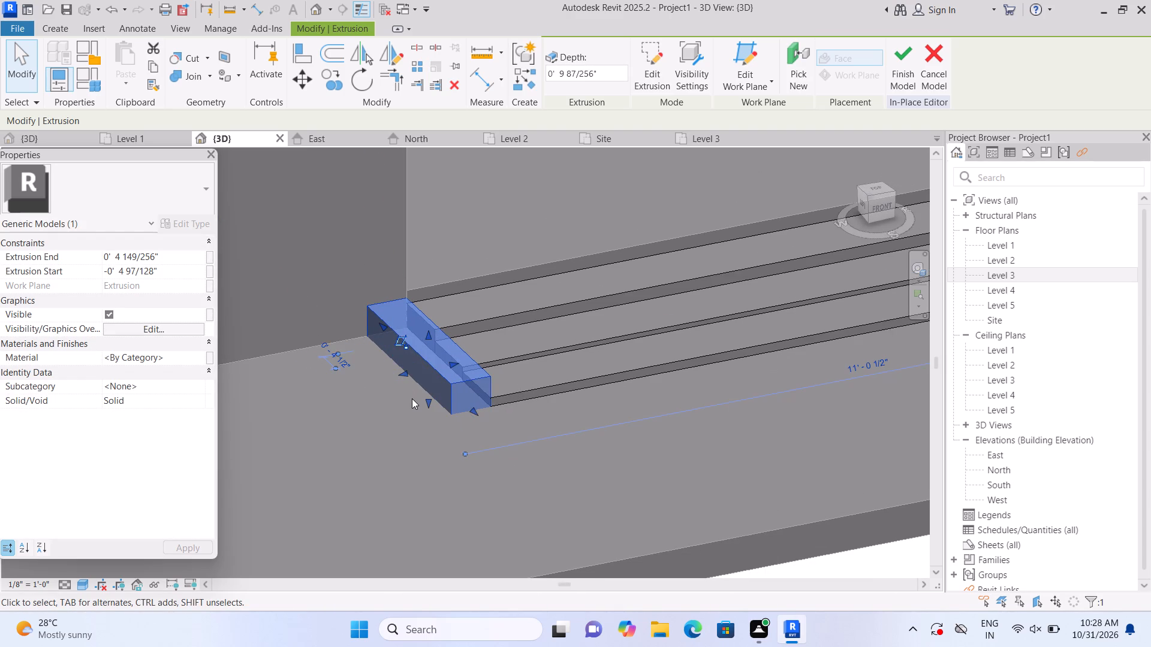
pyautogui.scroll(-3, 412, 400)
pyautogui.scroll(3, 421, 368)
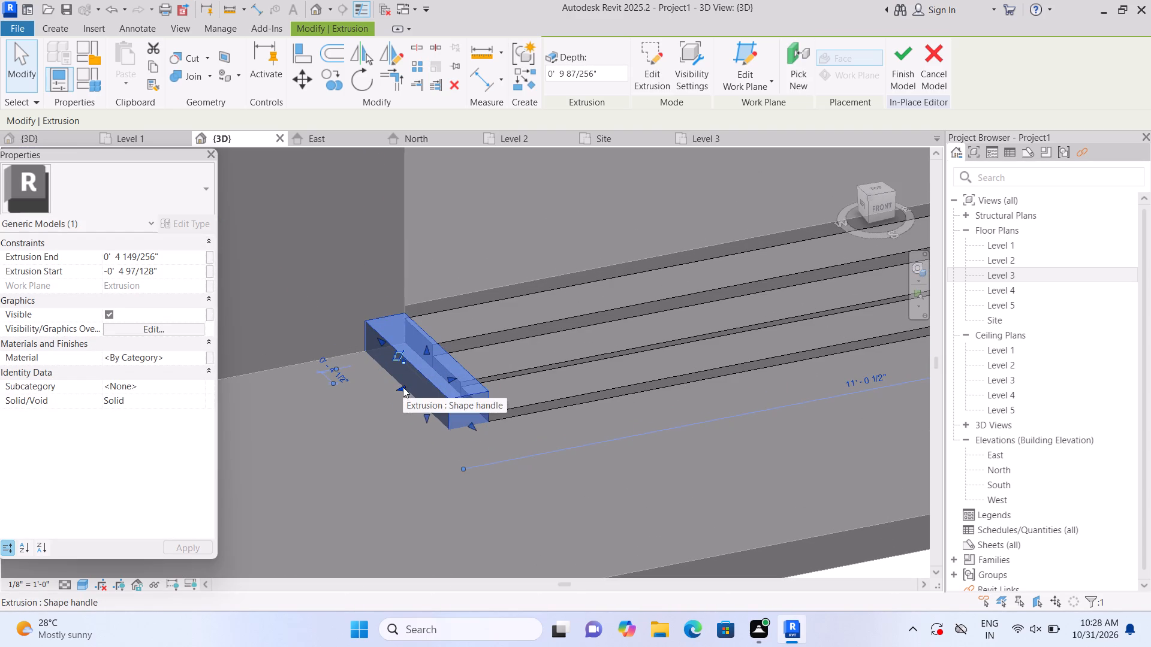
pyautogui.moveTo(403, 387); pyautogui.dragTo(397, 391)
pyautogui.scroll(-6, 399, 412)
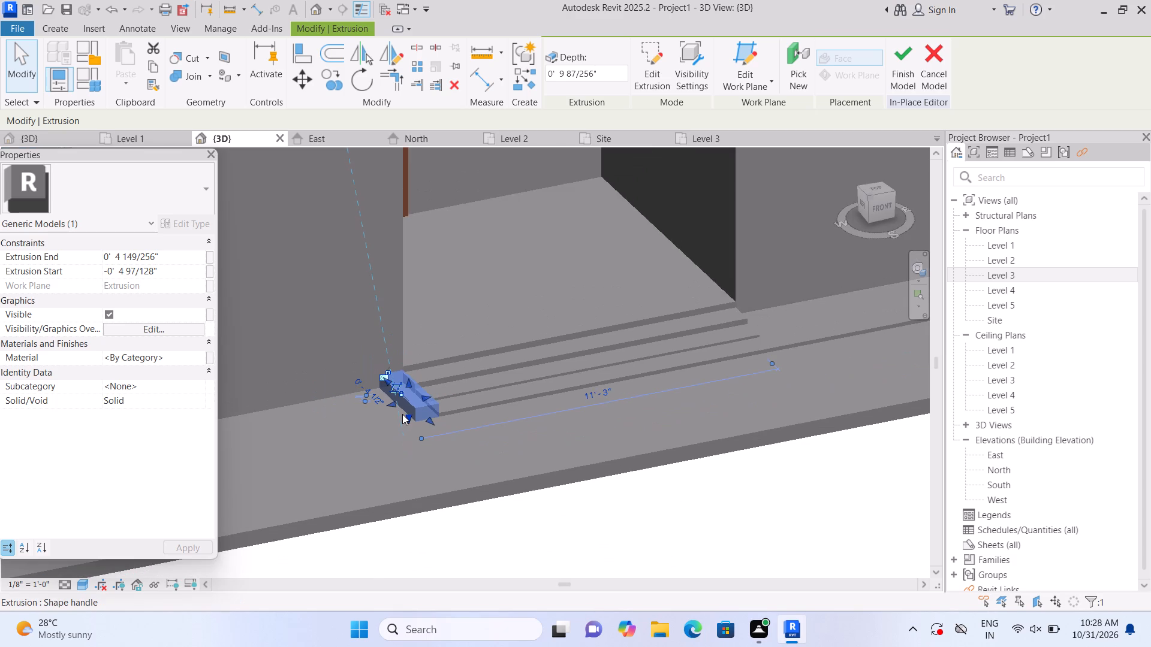
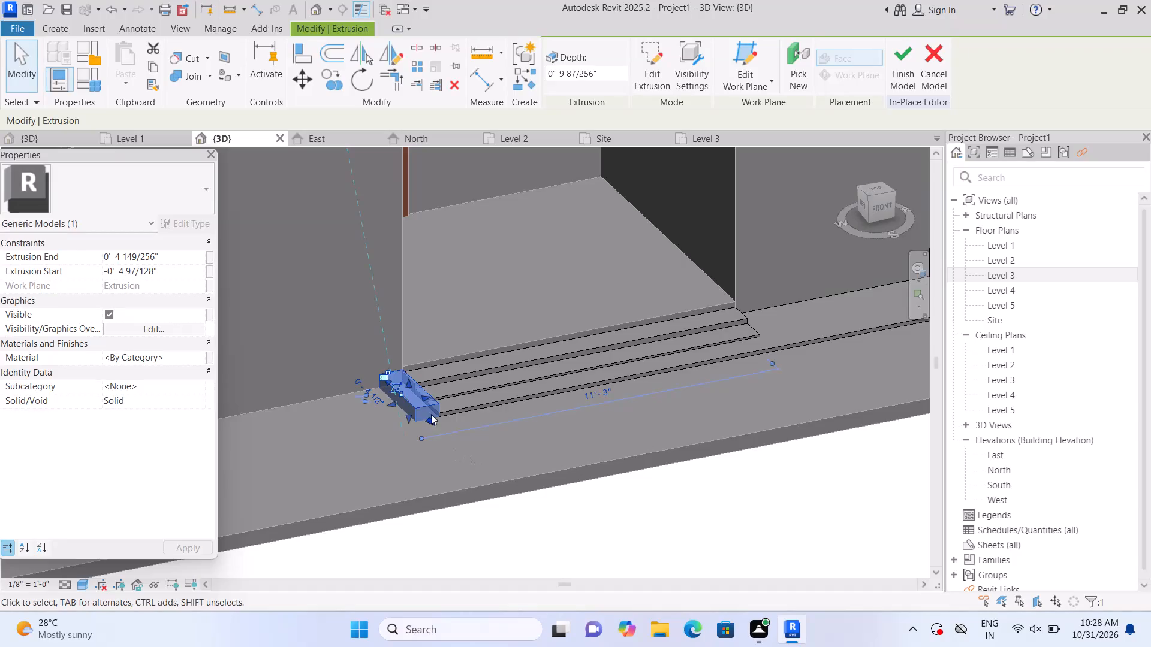
# Narrow the side block at the entrance steps by moving its outer long face back toward the steps.
pyautogui.scroll(6, 429, 402)
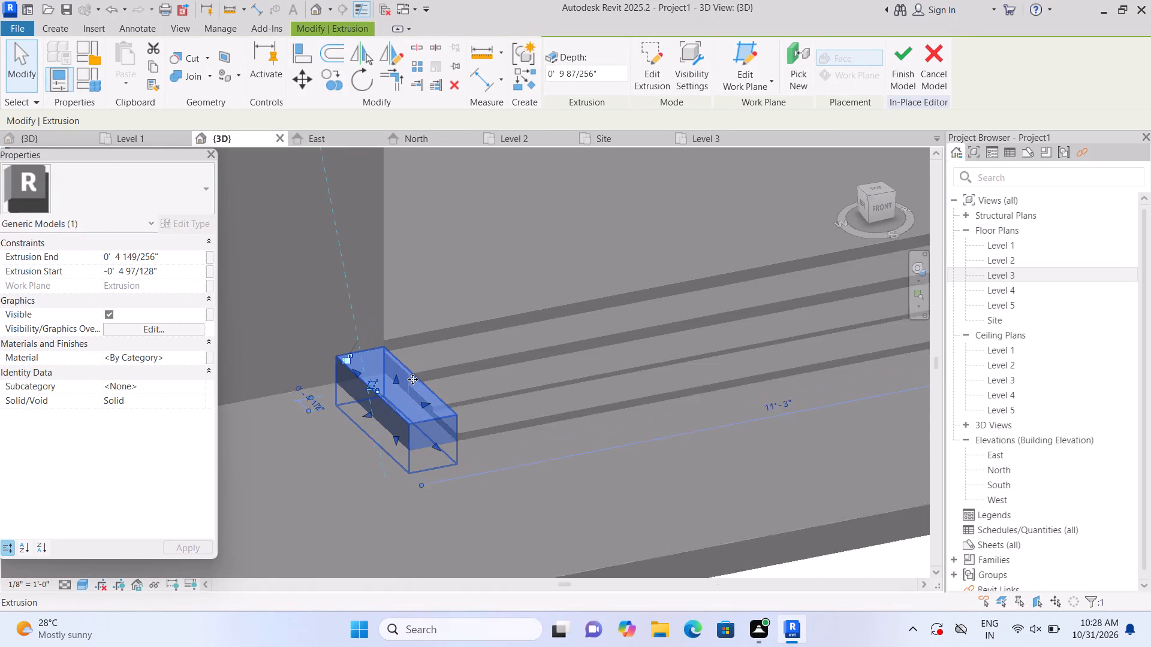
pyautogui.scroll(6, 412, 379)
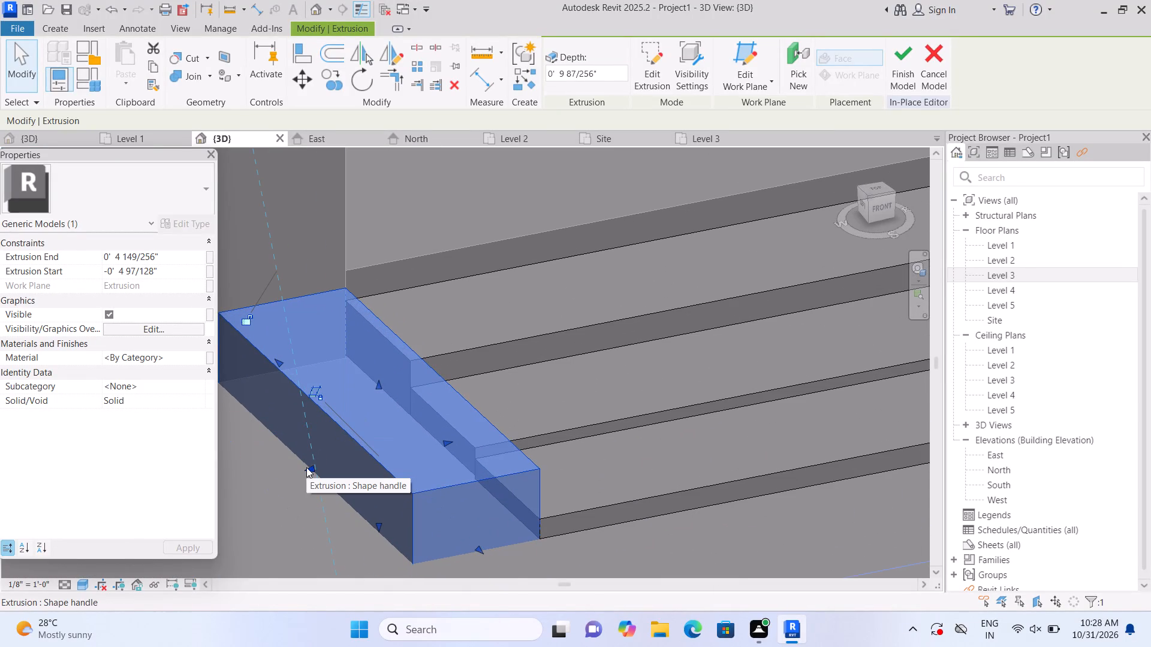
pyautogui.moveTo(306, 467); pyautogui.dragTo(340, 453)
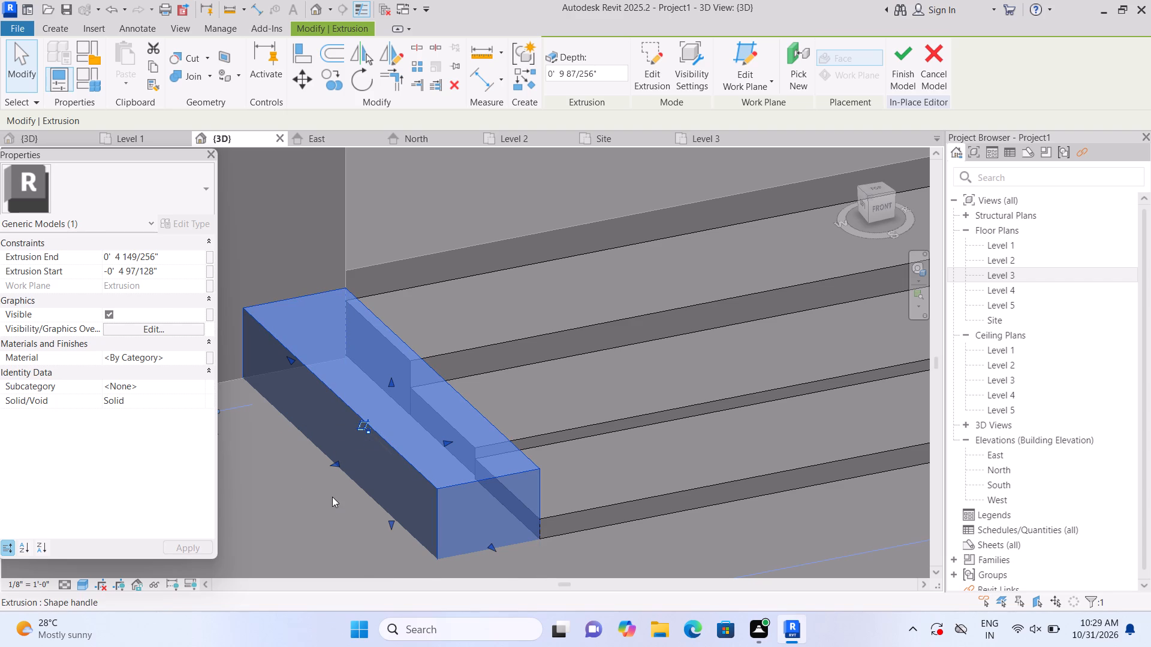
pyautogui.press('Escape')
pyautogui.click(350, 450)
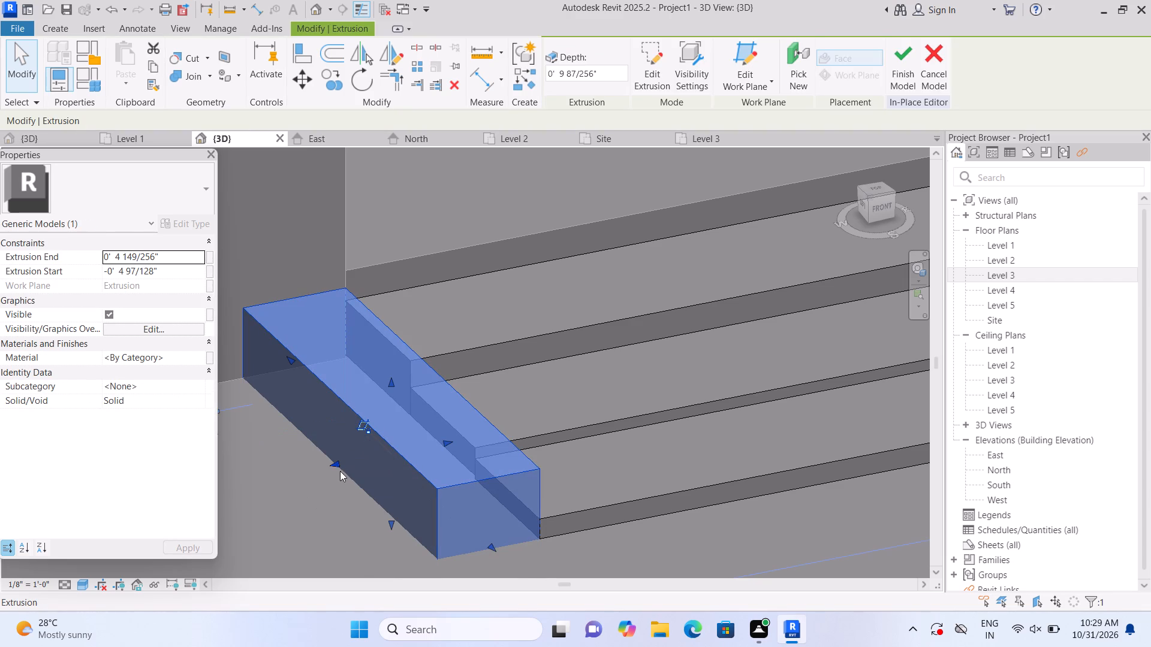
pyautogui.moveTo(334, 464); pyautogui.dragTo(345, 459)
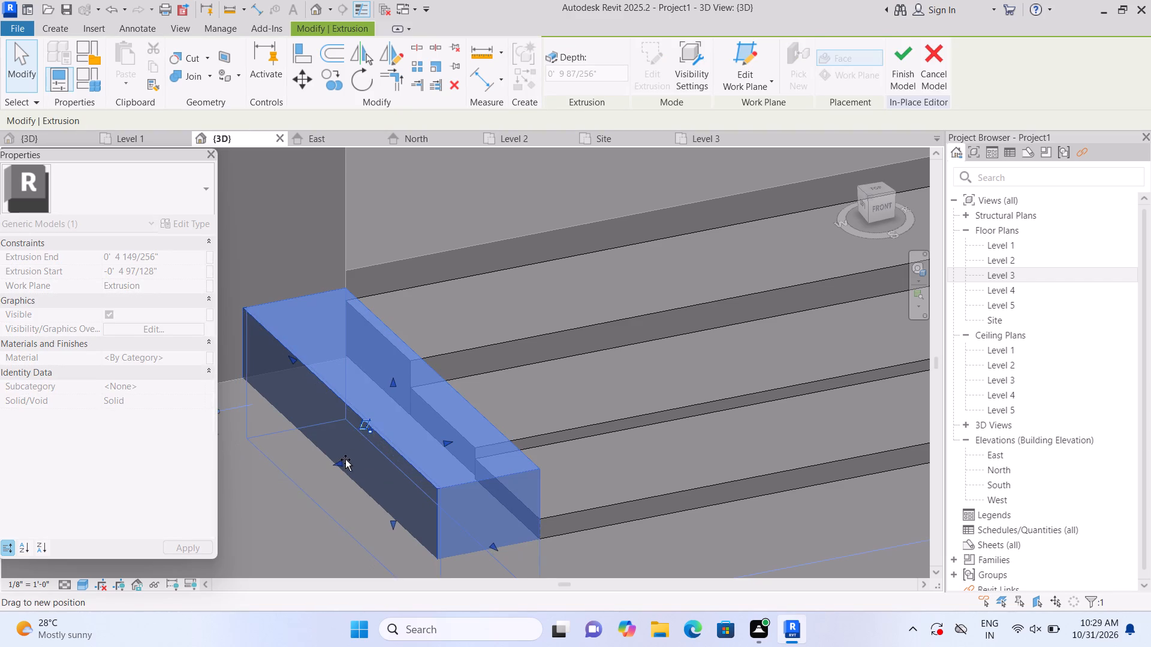
pyautogui.moveTo(345, 459); pyautogui.dragTo(348, 457)
pyautogui.scroll(-7, 348, 456)
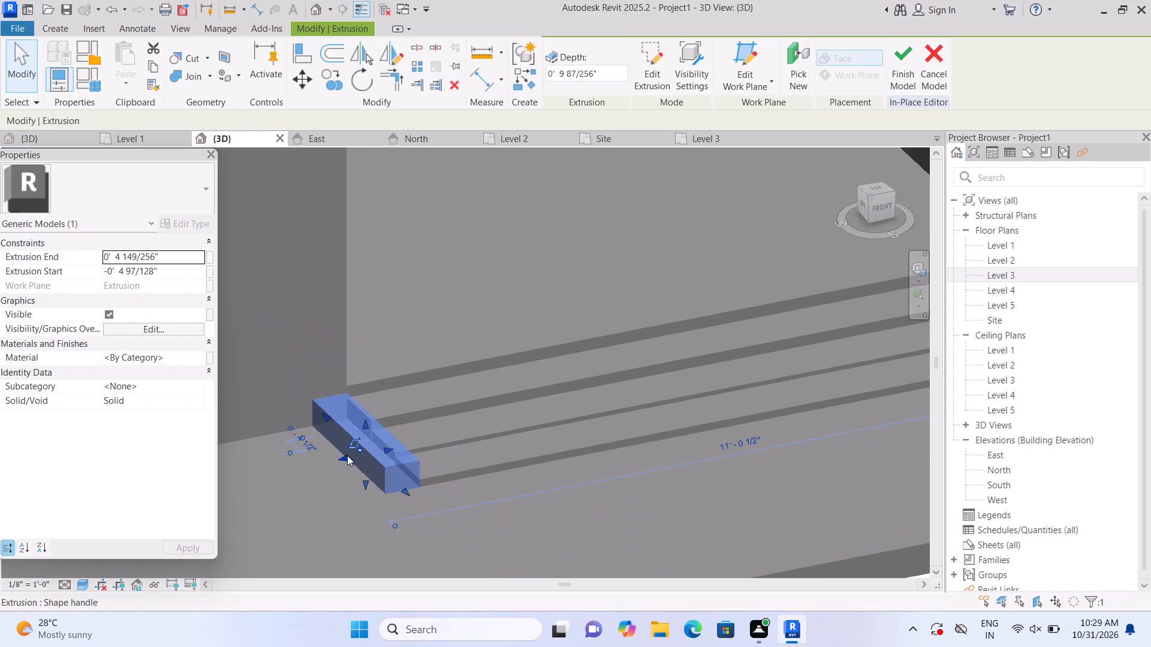
pyautogui.scroll(2, 347, 455)
pyautogui.press('Escape')
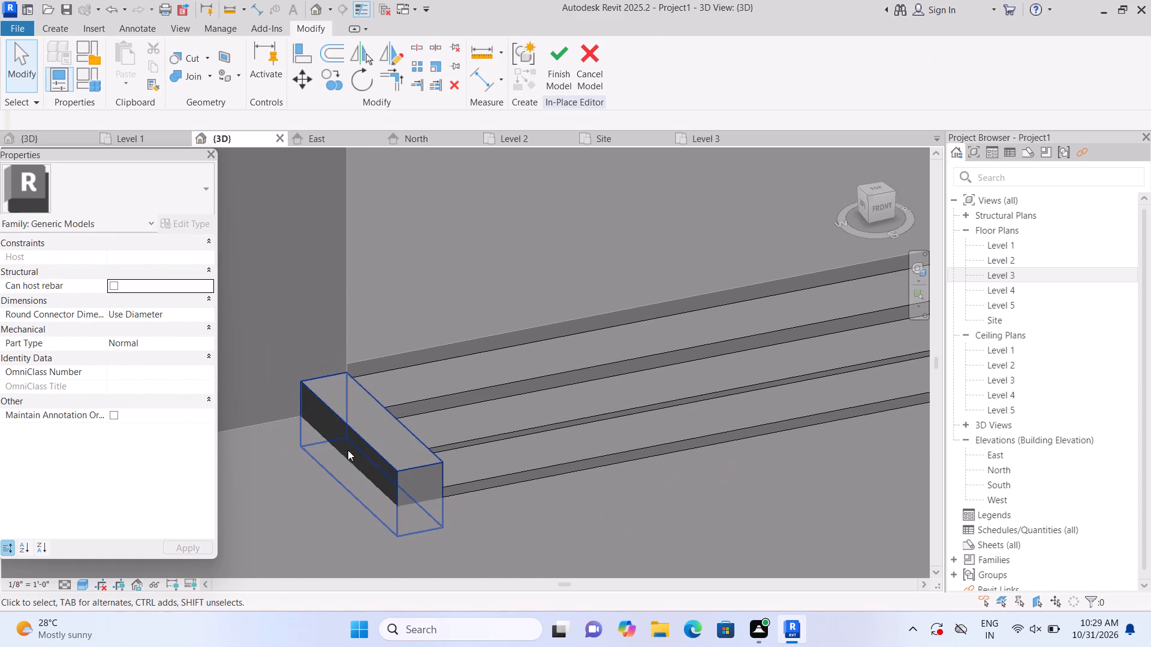
# Stretch the top face of the side block beside the steps upward to an extrusion start of about -7' 7 11/16".
pyautogui.click(361, 437)
pyautogui.moveTo(370, 416); pyautogui.dragTo(378, 406)
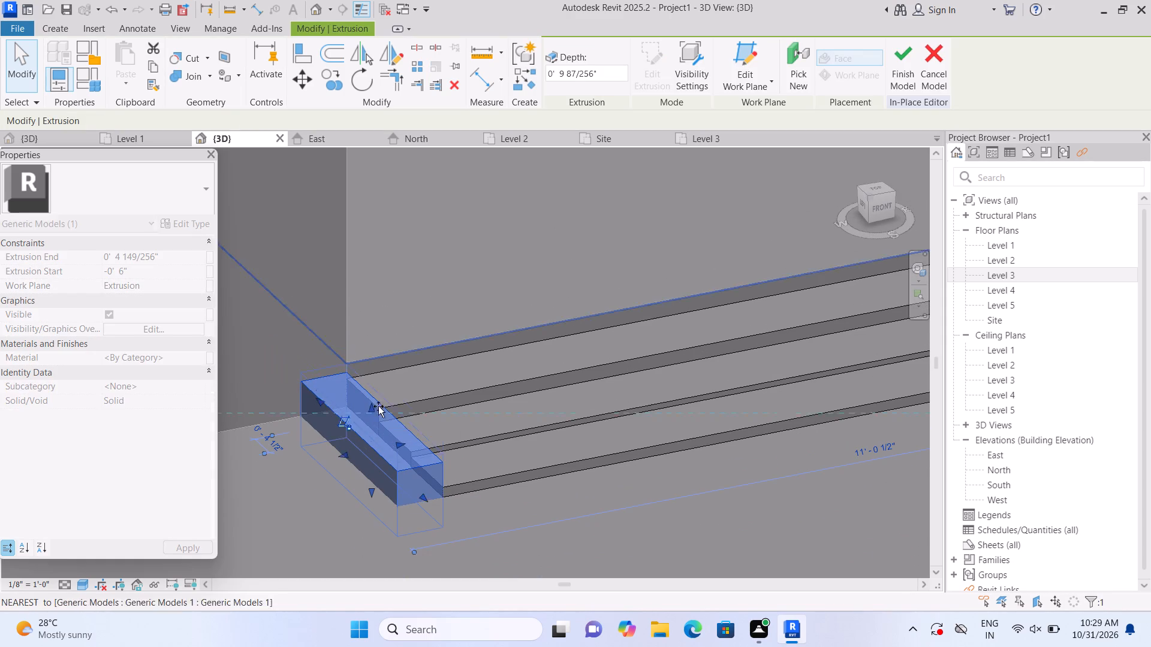
pyautogui.moveTo(378, 406); pyautogui.dragTo(396, 181)
pyautogui.scroll(-4, 391, 209)
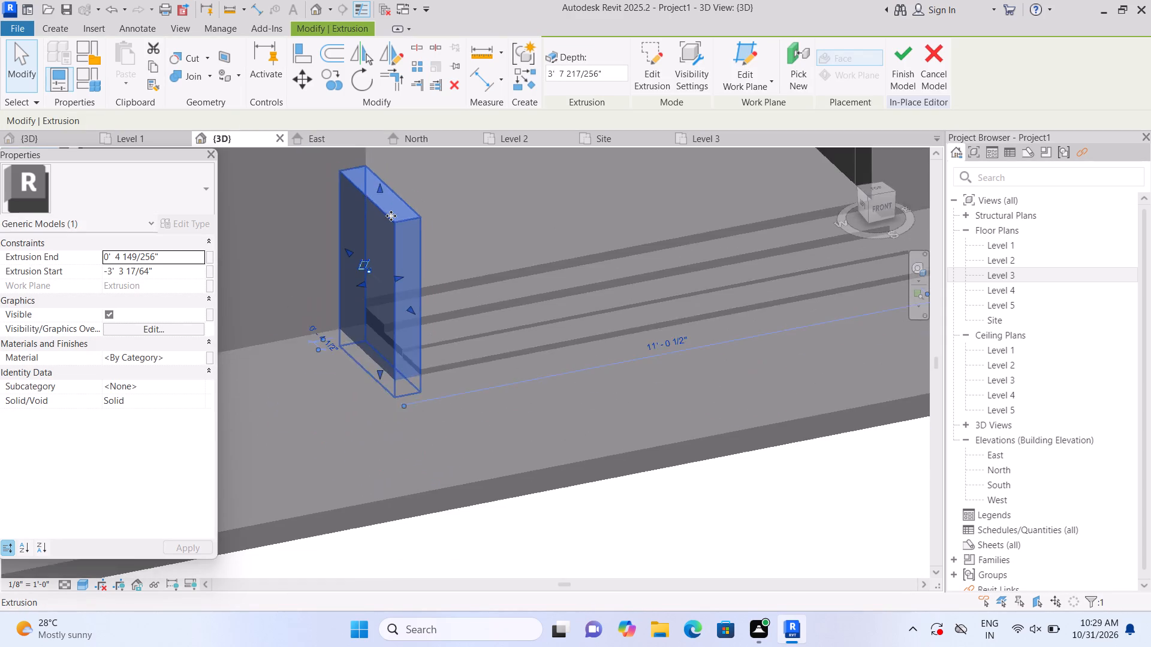
pyautogui.scroll(-8, 391, 216)
pyautogui.moveTo(526, 379); pyautogui.dragTo(457, 490, button='middle')
pyautogui.scroll(2, 382, 400)
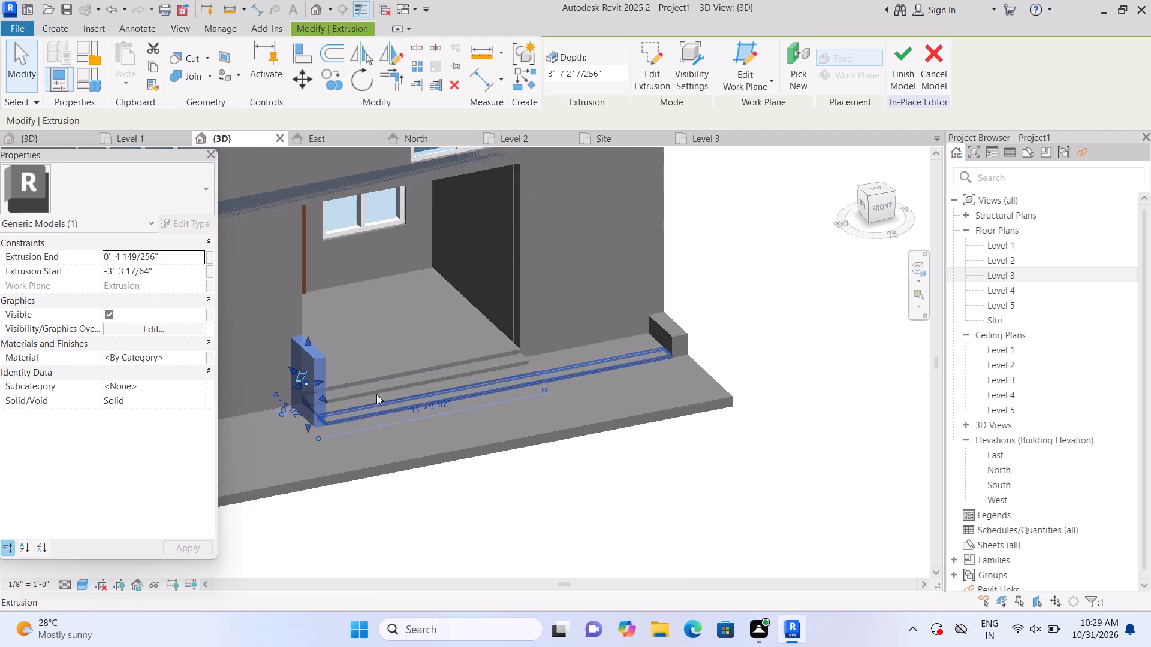
pyautogui.scroll(1, 376, 394)
pyautogui.moveTo(297, 335); pyautogui.dragTo(300, 327)
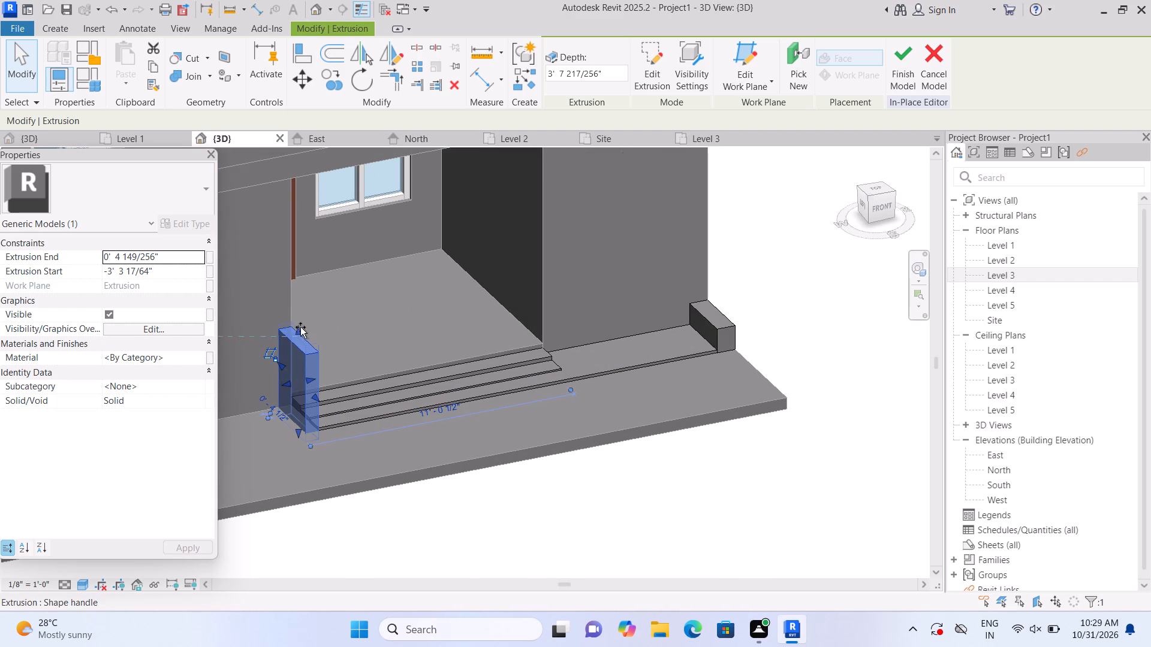
pyautogui.moveTo(300, 327); pyautogui.dragTo(302, 237)
pyautogui.scroll(-3, 324, 376)
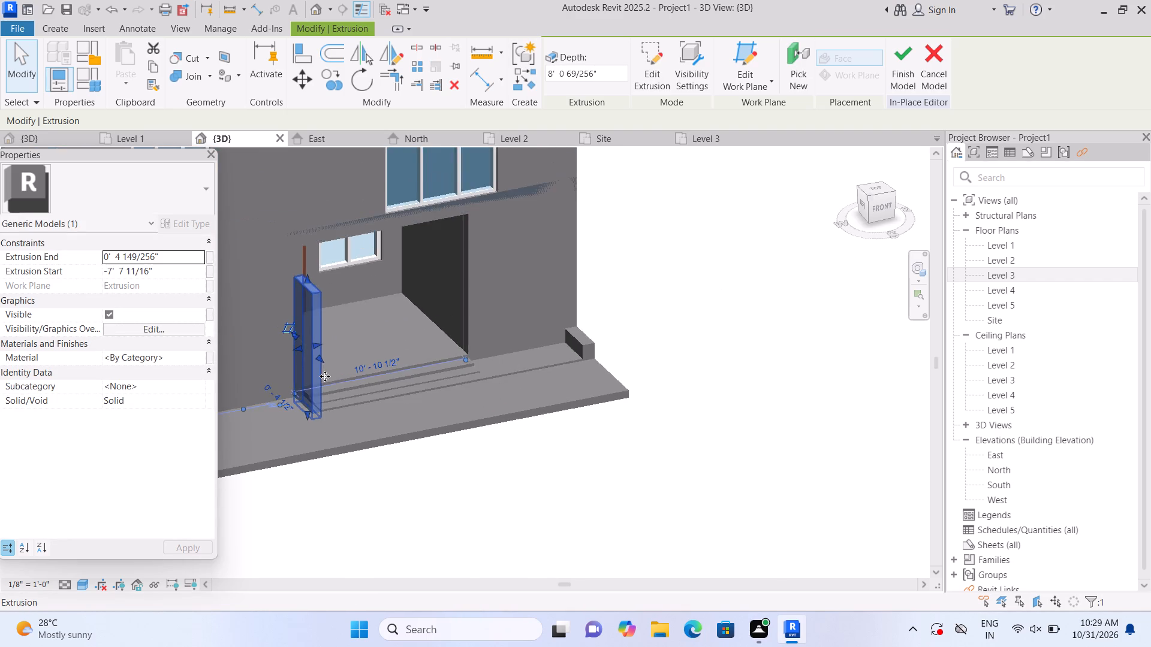
# Stretch the top face of the side block at the building's corner upward to an extrusion end of about 7' 8".
pyautogui.scroll(-1, 327, 379)
pyautogui.scroll(1, 537, 359)
pyautogui.click(552, 338)
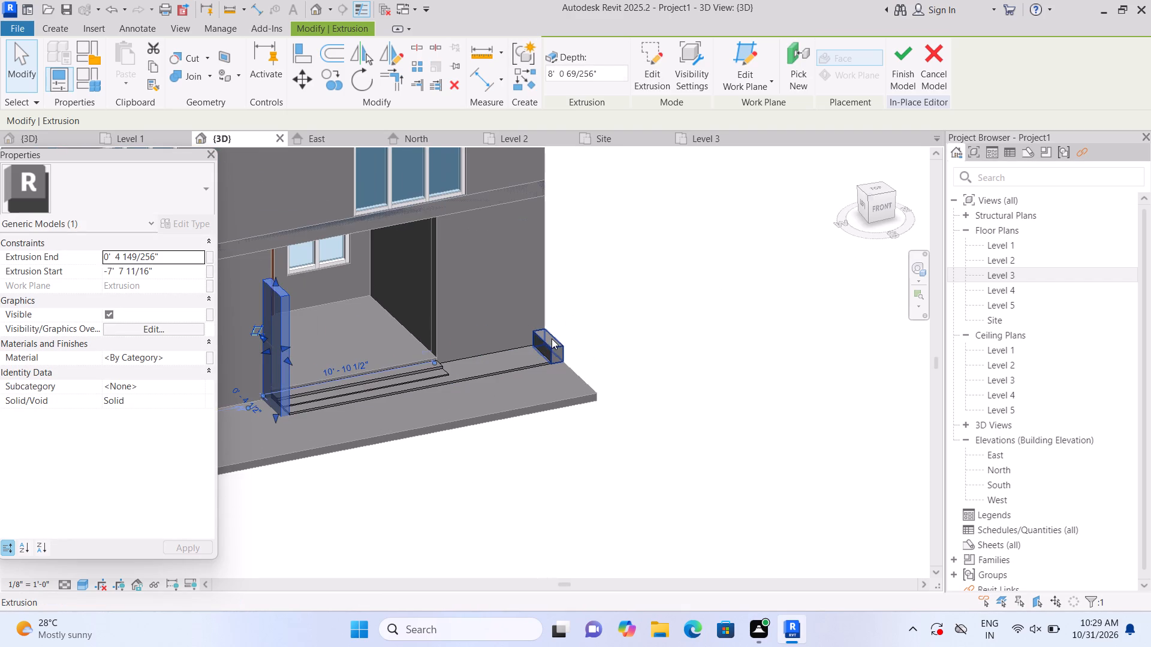
pyautogui.scroll(4, 552, 338)
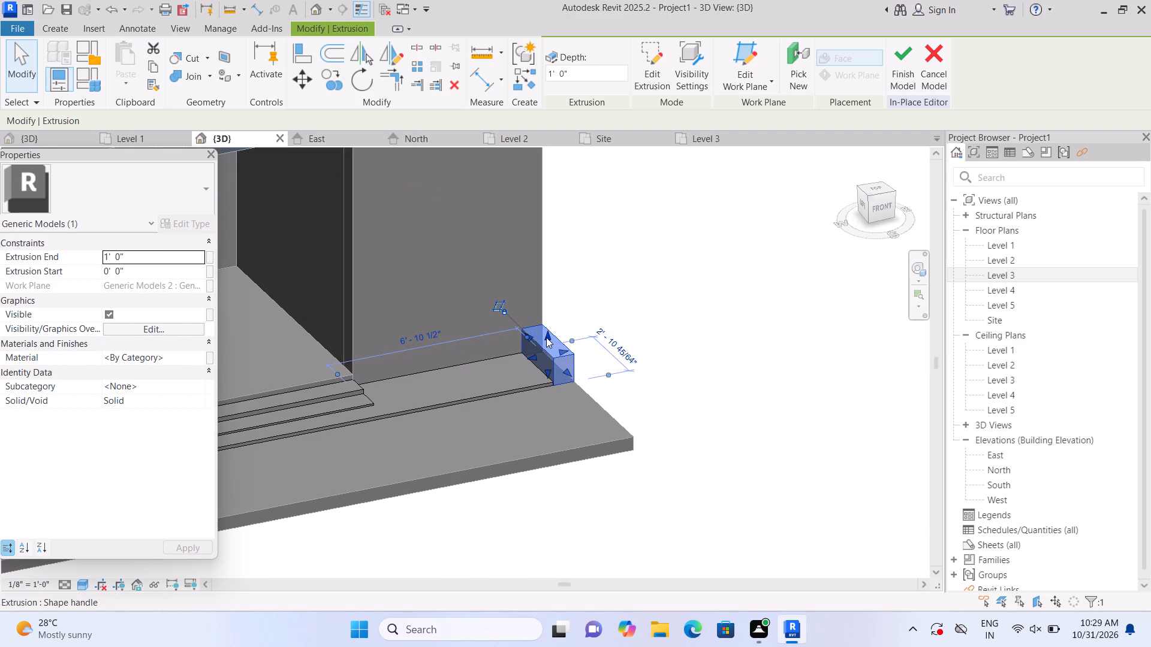
pyautogui.moveTo(551, 329); pyautogui.dragTo(556, 160)
pyautogui.scroll(-1, 548, 217)
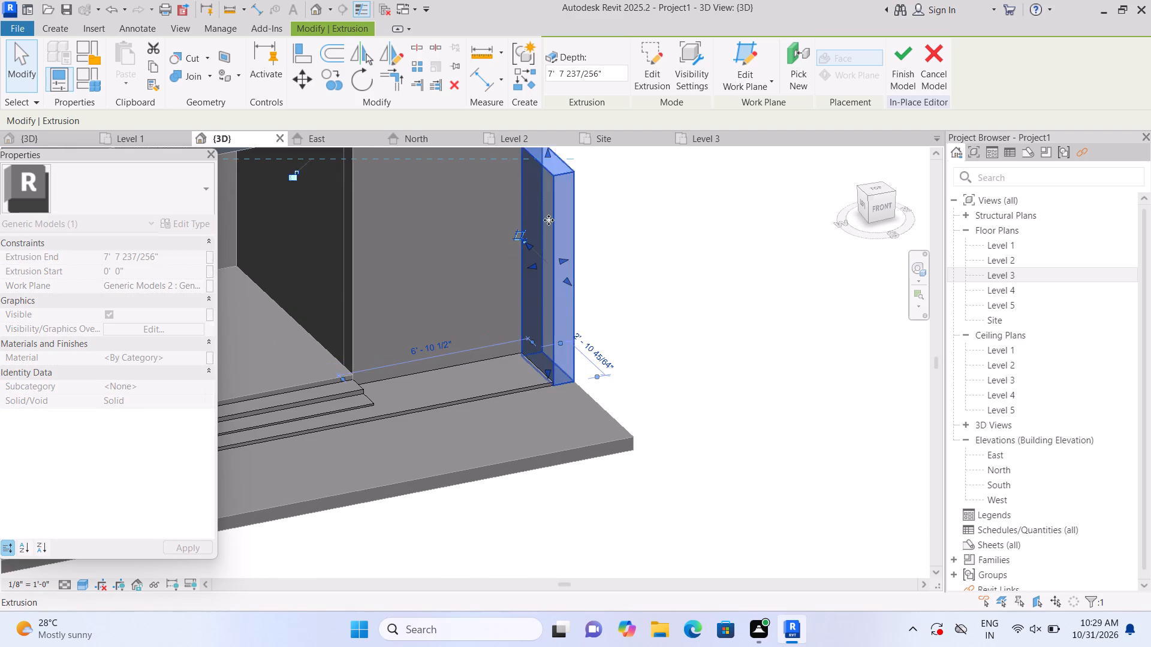
pyautogui.scroll(-5, 549, 220)
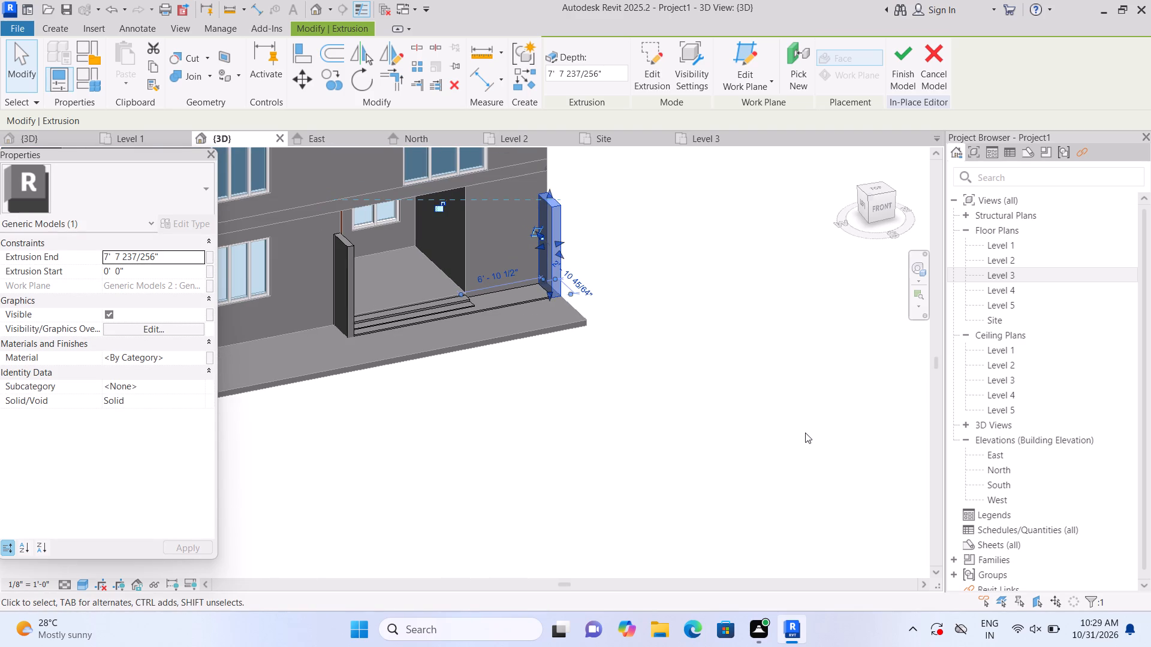
pyautogui.keyDown('shift'); pyautogui.moveTo(800, 436); pyautogui.dragTo(737, 467, button='middle'); pyautogui.keyUp('shift')
pyautogui.keyDown('shift'); pyautogui.moveTo(706, 474); pyautogui.dragTo(665, 477, button='middle'); pyautogui.keyUp('shift')
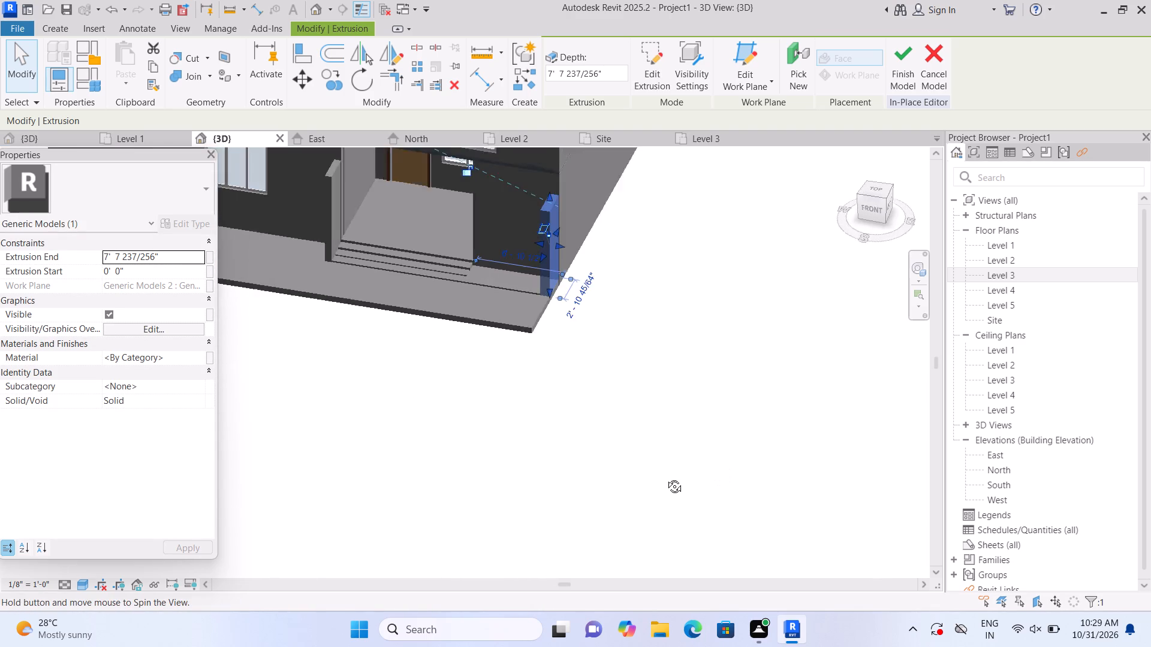
pyautogui.keyDown('shift'); pyautogui.moveTo(665, 477); pyautogui.dragTo(649, 475, button='middle'); pyautogui.keyUp('shift')
pyautogui.moveTo(549, 384); pyautogui.dragTo(596, 598, button='middle')
pyautogui.scroll(1, 519, 477)
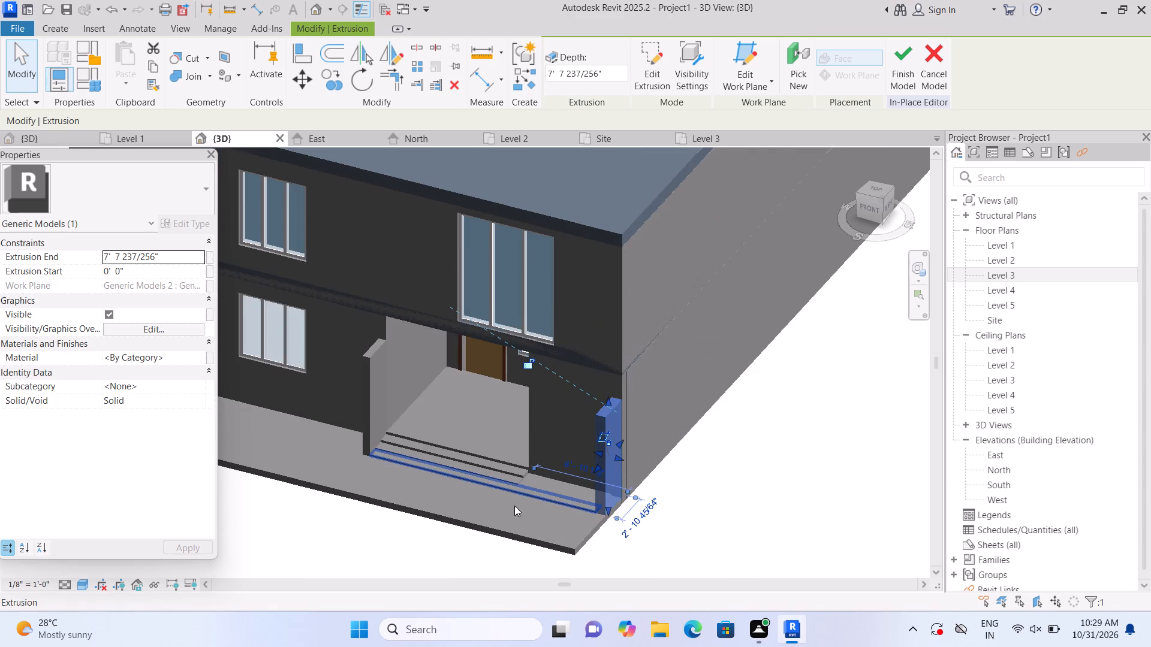
pyautogui.scroll(3, 500, 490)
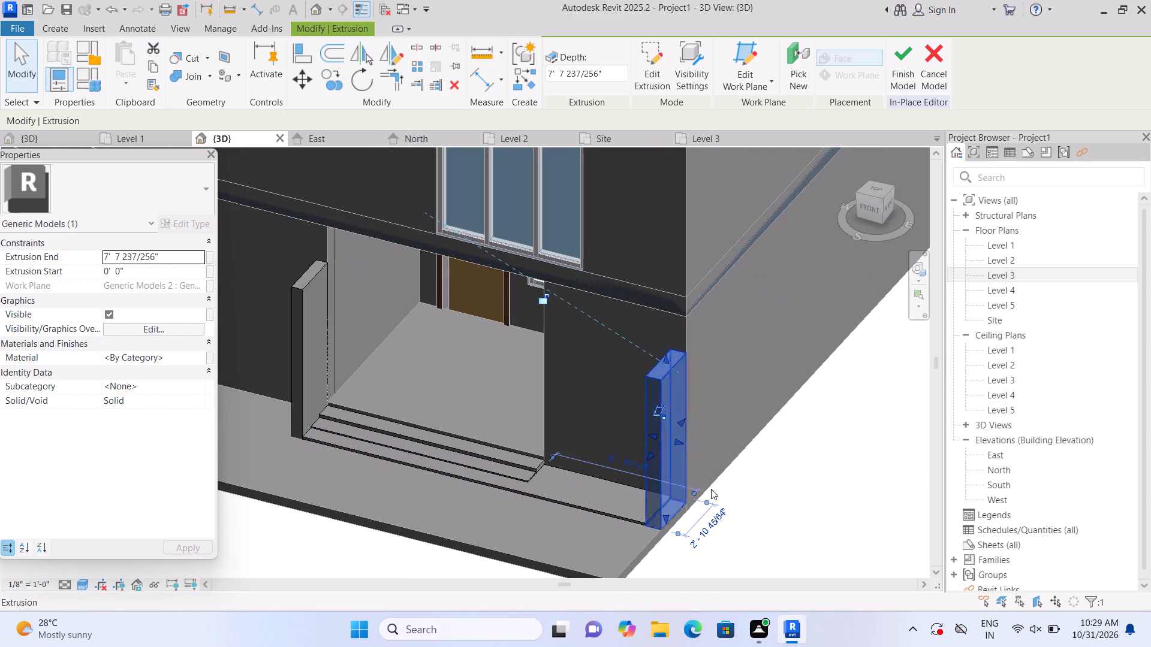
pyautogui.click(805, 482)
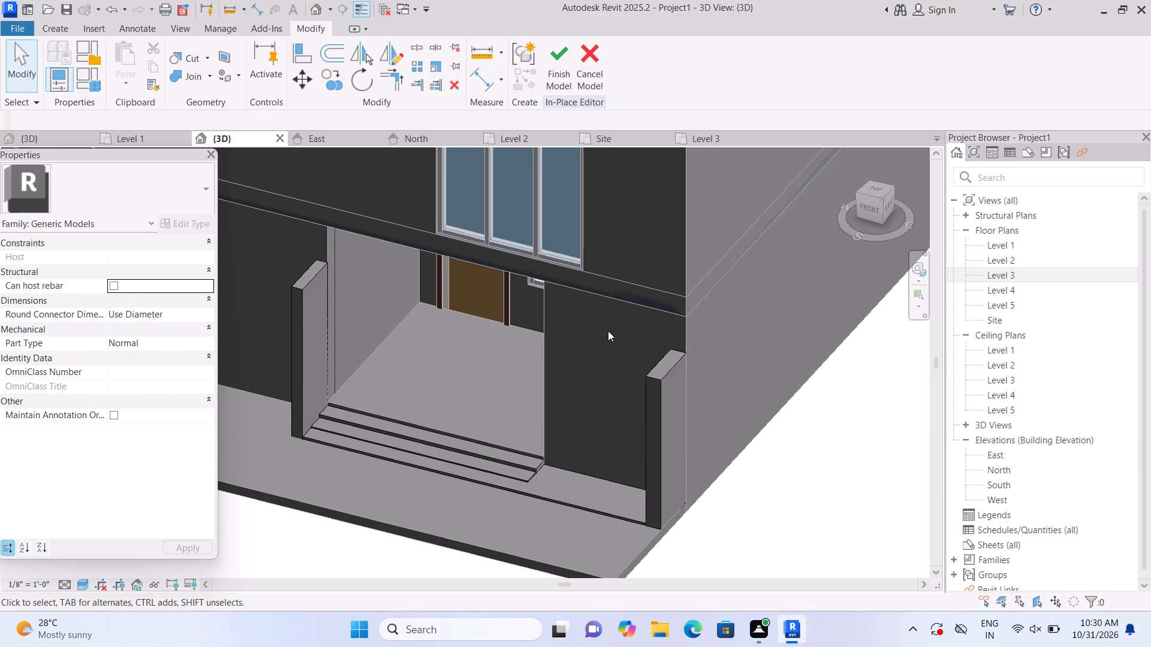
# Raise the corner side block's top face further, to an extrusion end of about 8' 5 5/8".
pyautogui.scroll(-2, 587, 233)
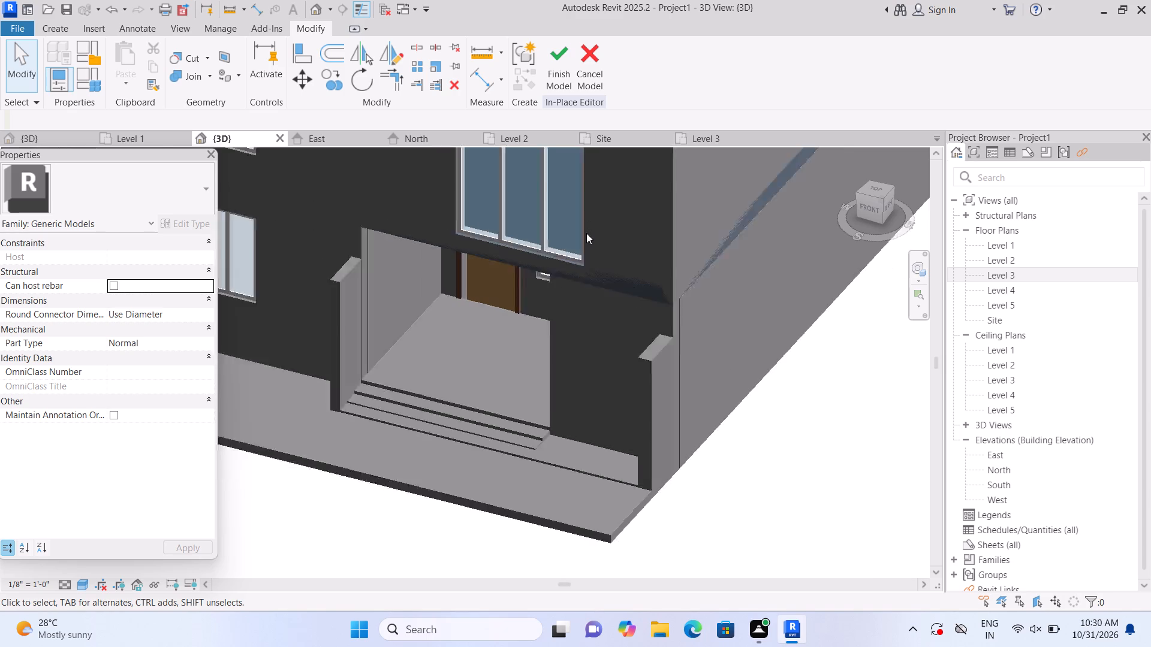
pyautogui.scroll(-2, 586, 233)
pyautogui.moveTo(587, 223); pyautogui.dragTo(579, 264, button='middle')
pyautogui.scroll(2, 577, 379)
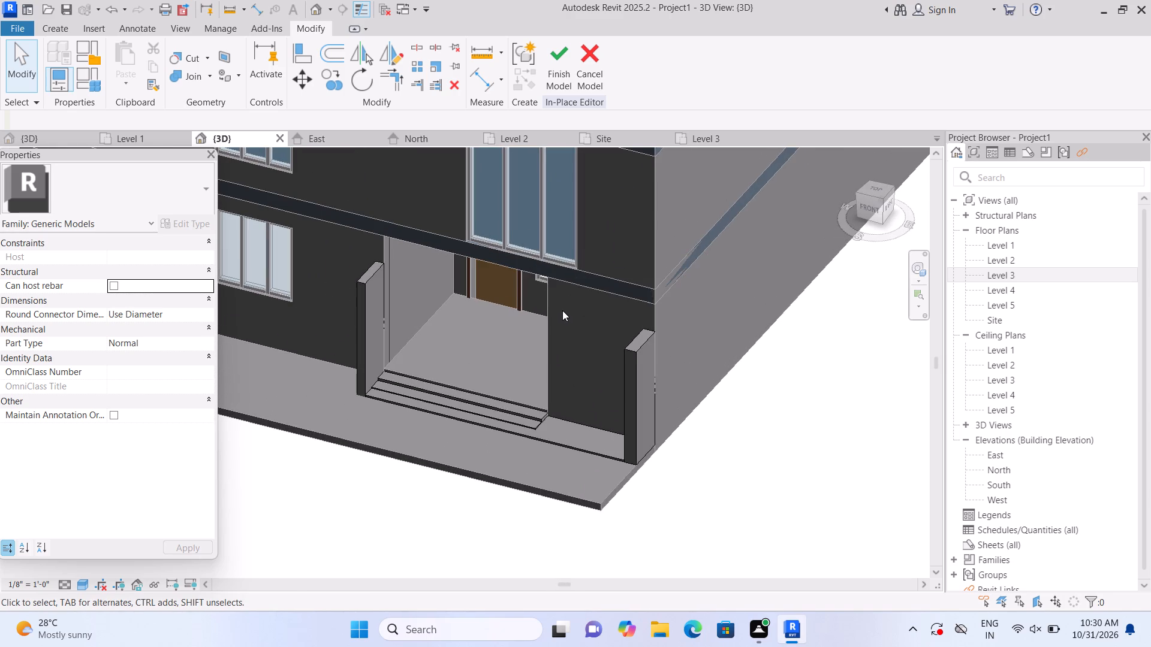
pyautogui.scroll(2, 564, 307)
pyautogui.scroll(2, 608, 327)
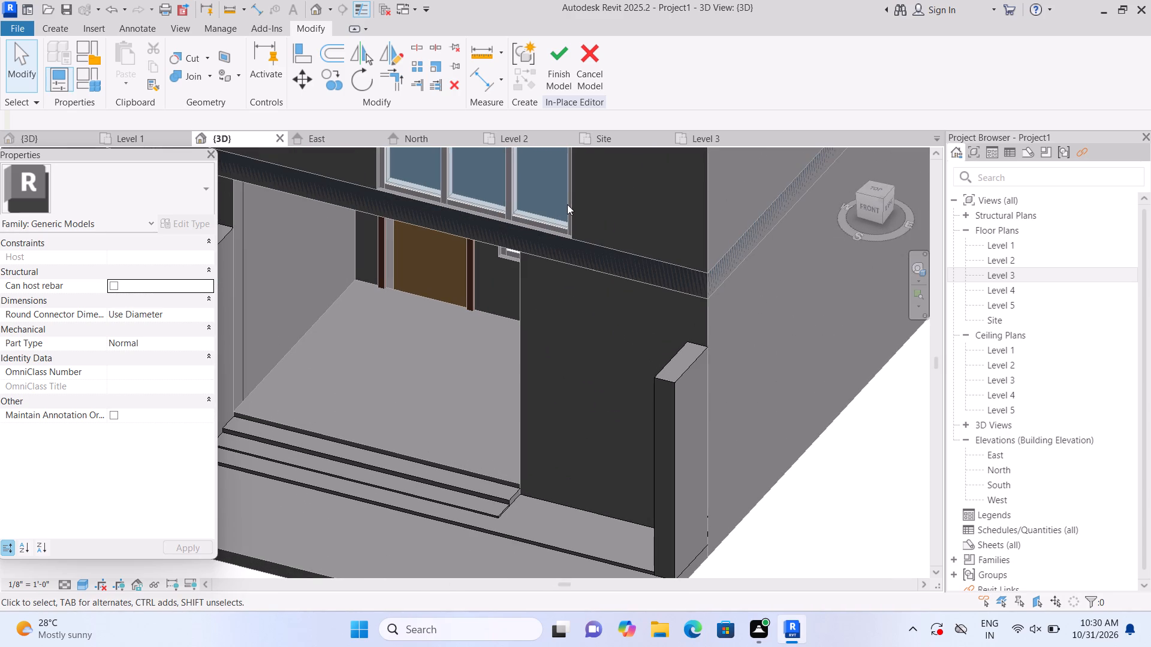
pyautogui.click(676, 391)
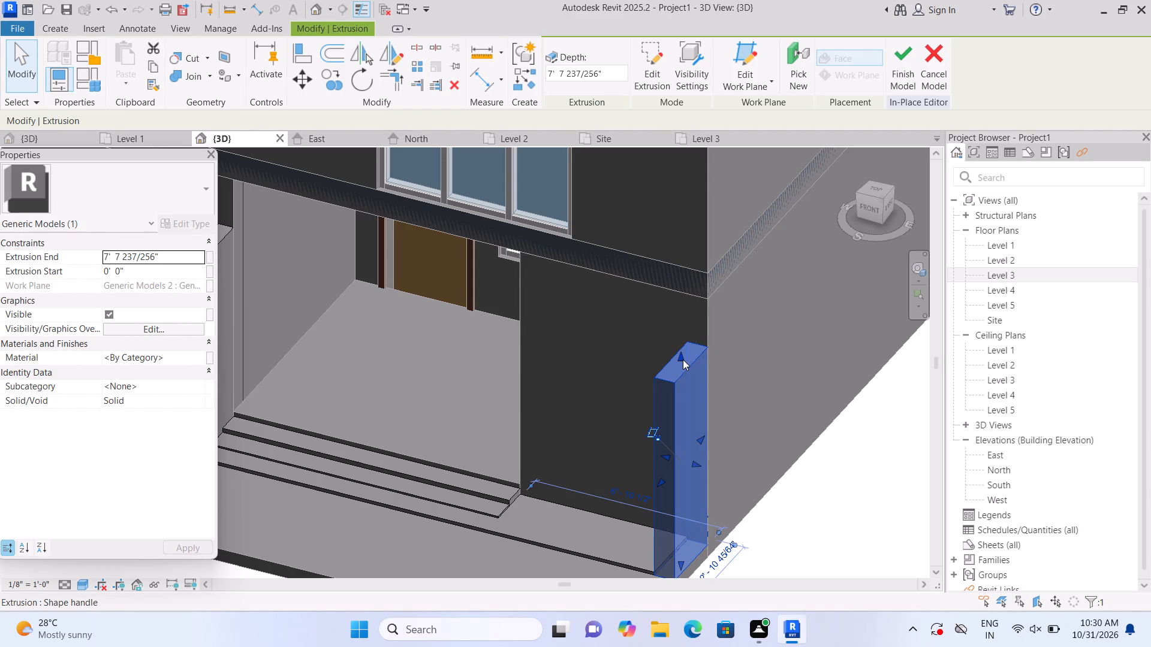
pyautogui.moveTo(680, 355); pyautogui.dragTo(677, 333)
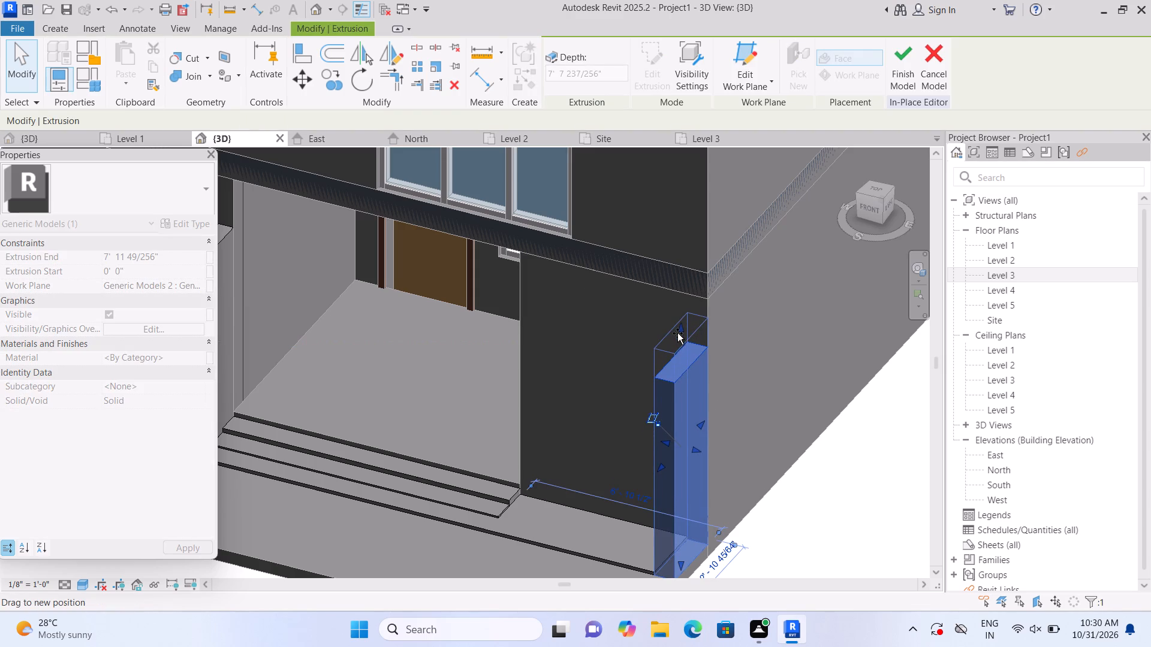
pyautogui.moveTo(677, 333); pyautogui.dragTo(677, 337)
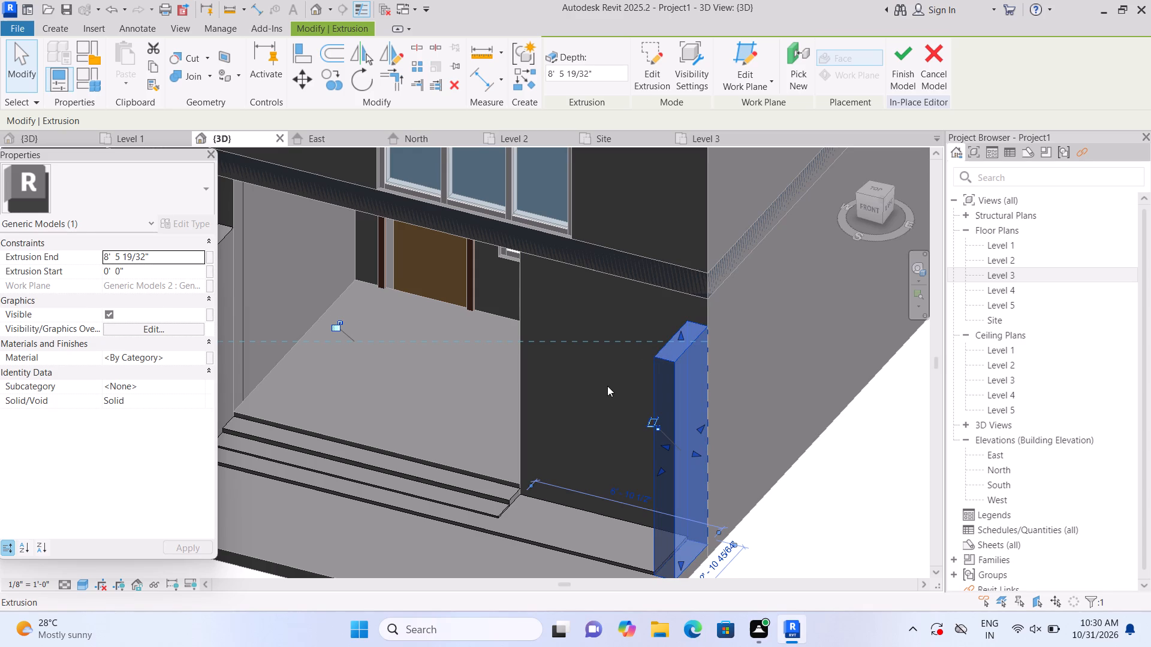
pyautogui.click(607, 387)
# Raise the top face of the block beside the steps to an extrusion start of about -8' 5 3/8".
pyautogui.moveTo(607, 391); pyautogui.dragTo(710, 471, button='middle')
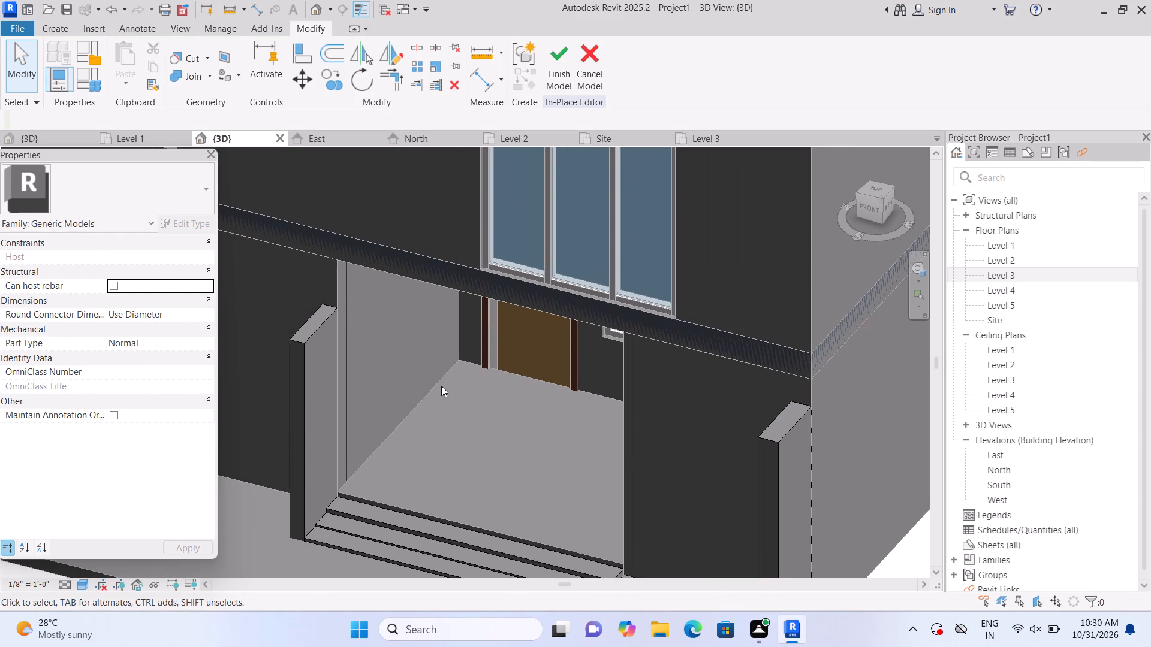
pyautogui.click(315, 336)
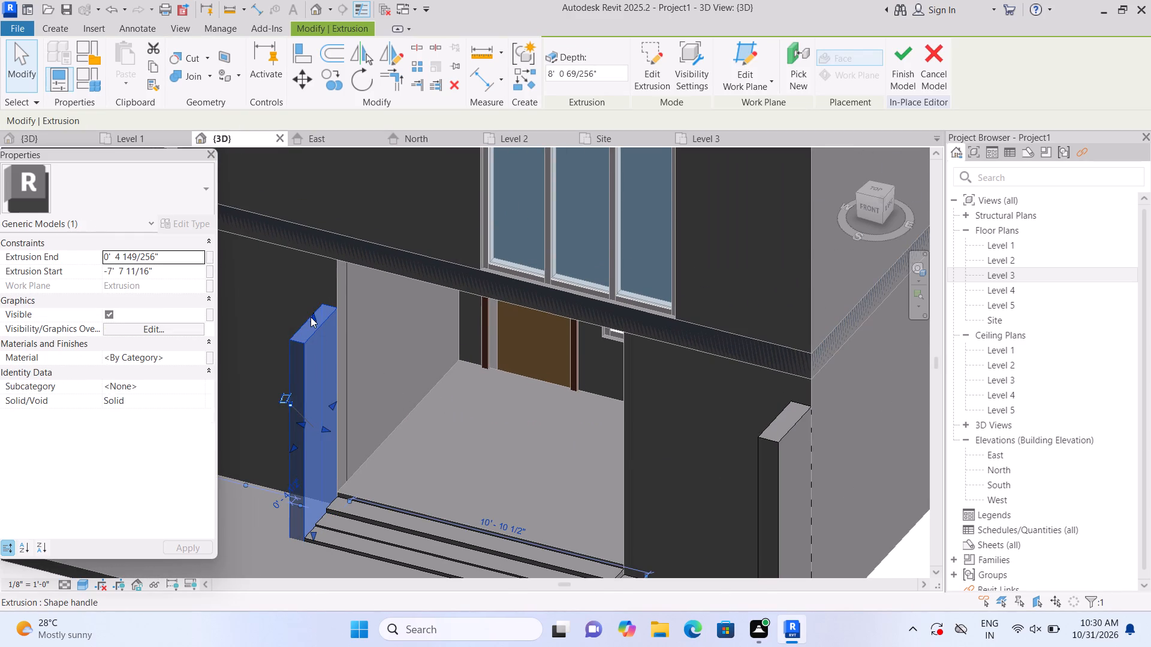
pyautogui.moveTo(311, 317); pyautogui.dragTo(313, 307)
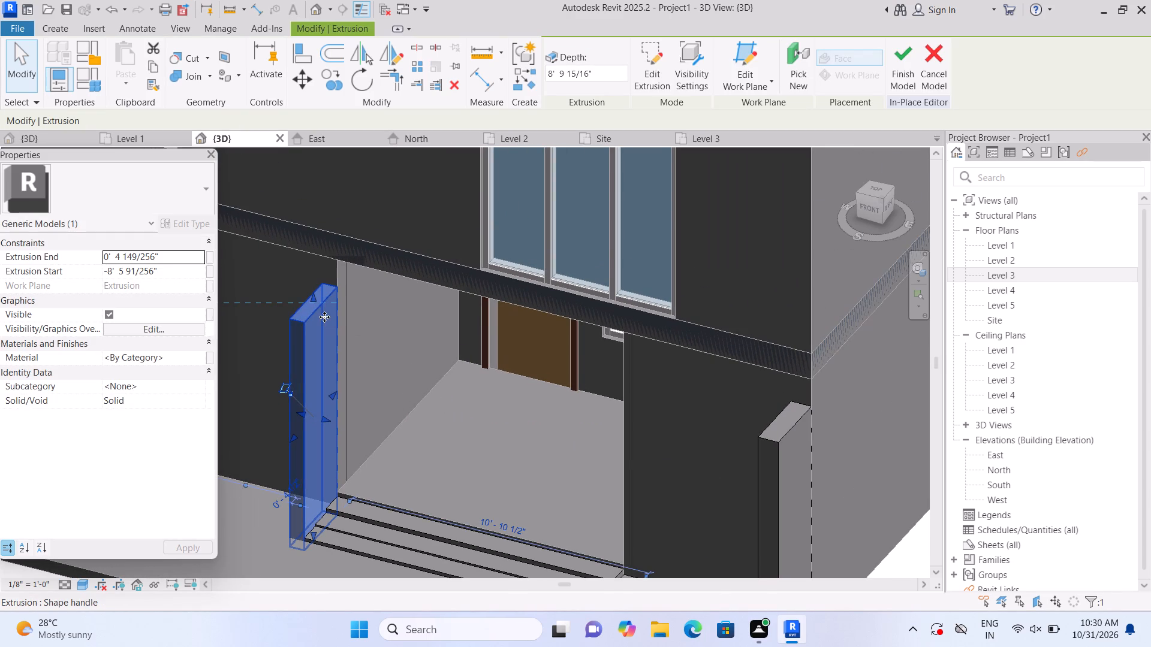
pyautogui.press('Escape')
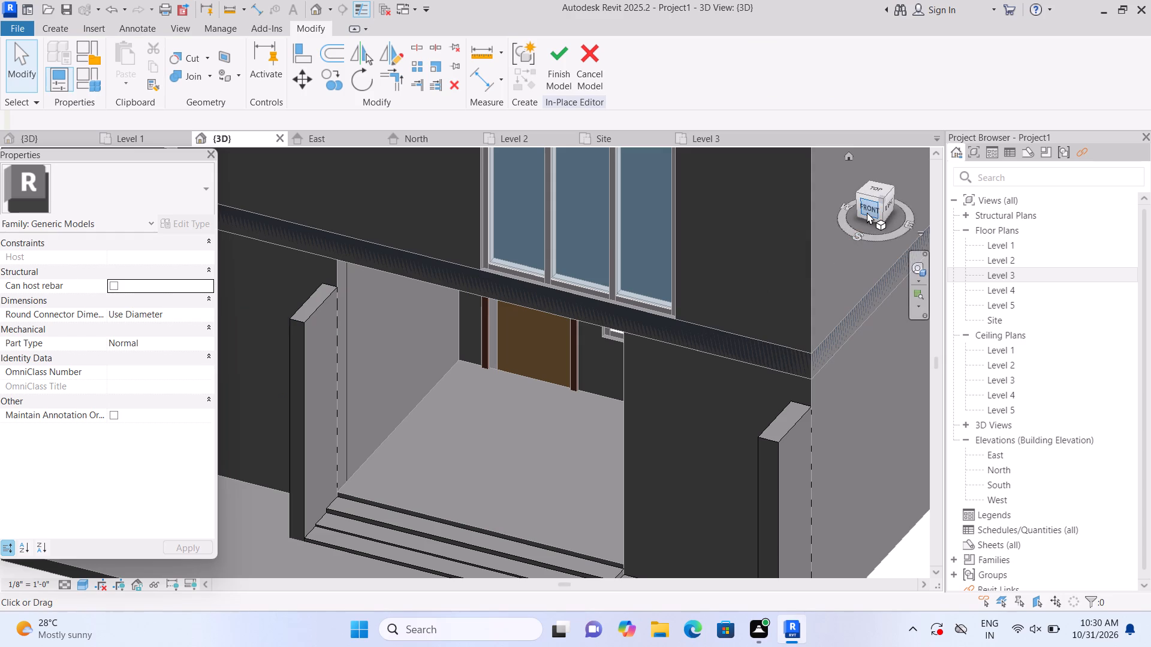
# Start a rectangular extrusion sketch in the front view, using the front face of the floor band above the entrance as work plane.
pyautogui.click(868, 212)
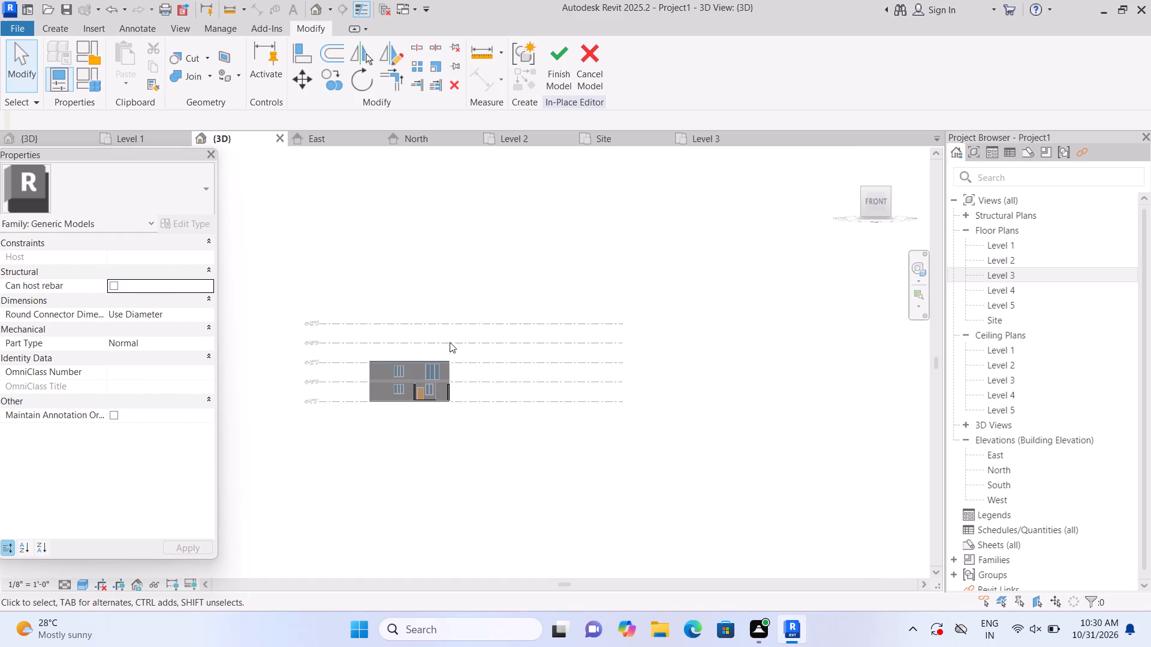
pyautogui.scroll(2, 447, 345)
pyautogui.scroll(15, 396, 385)
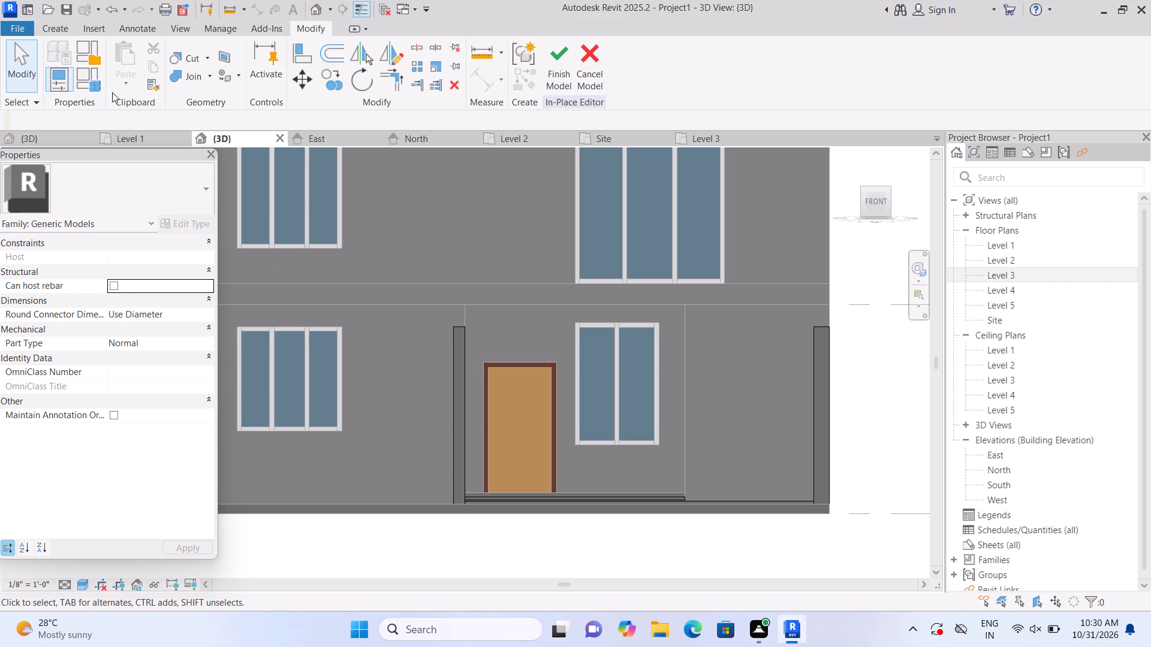
pyautogui.click(59, 29)
pyautogui.click(121, 73)
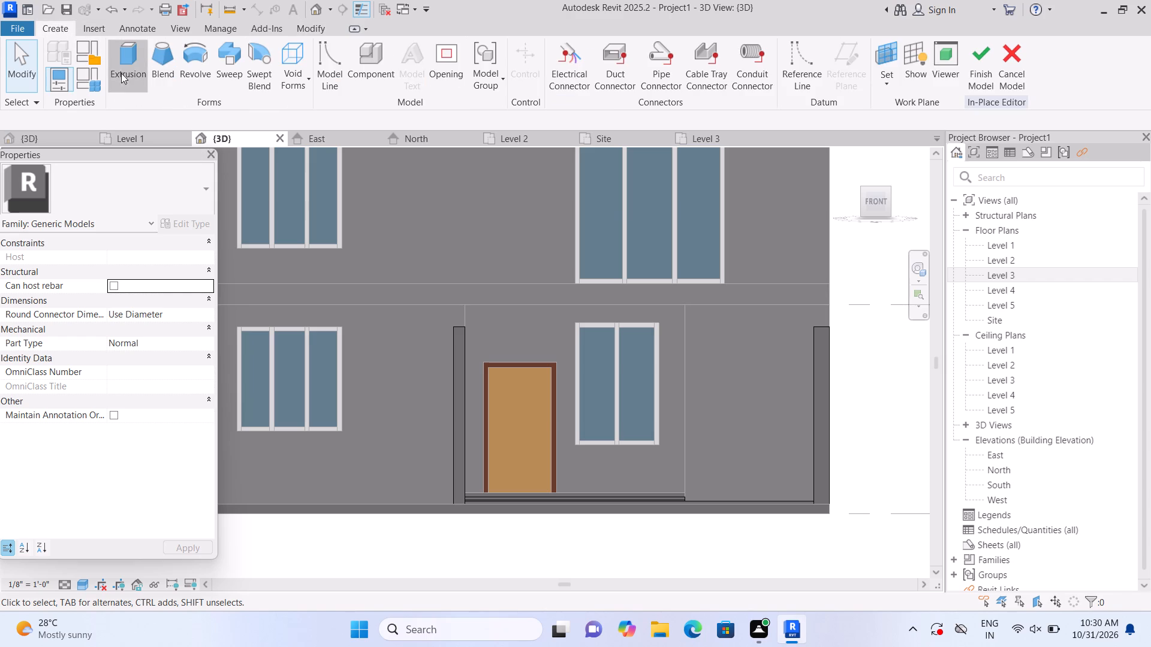
pyautogui.click(780, 84)
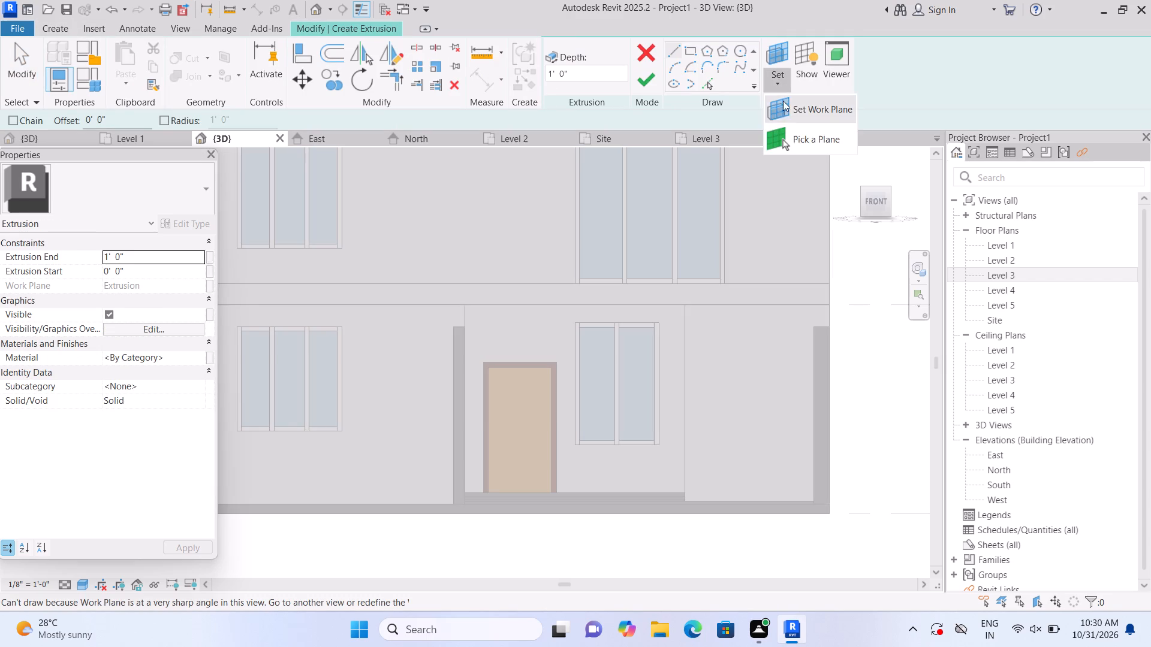
pyautogui.click(790, 132)
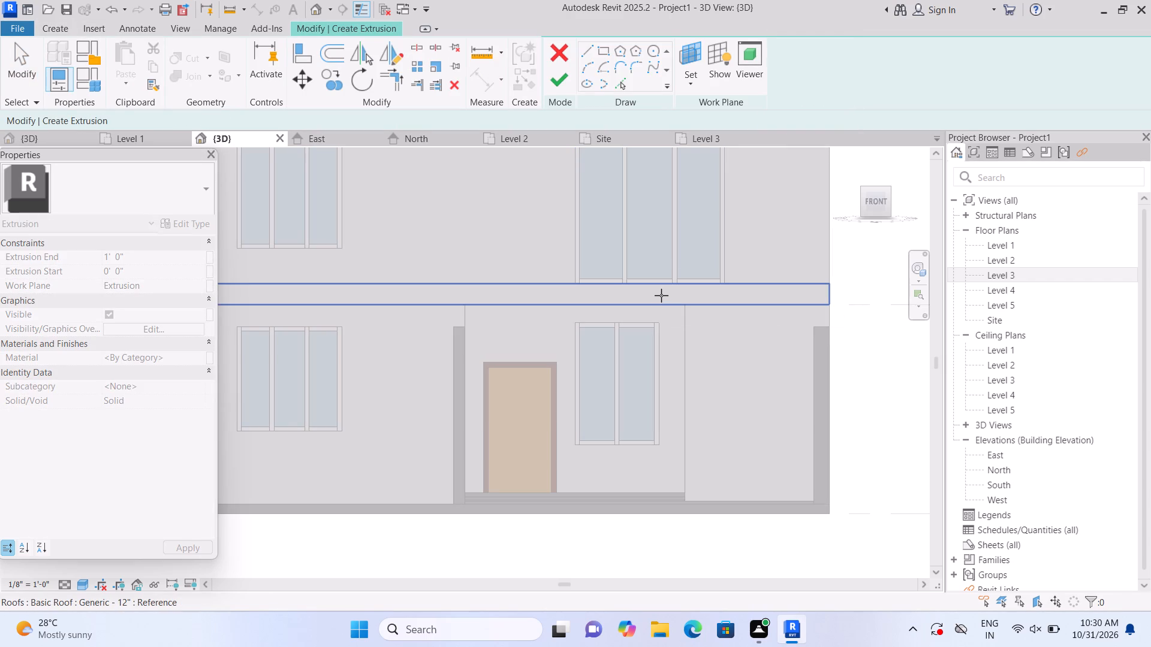
pyautogui.click(661, 295)
pyautogui.click(688, 52)
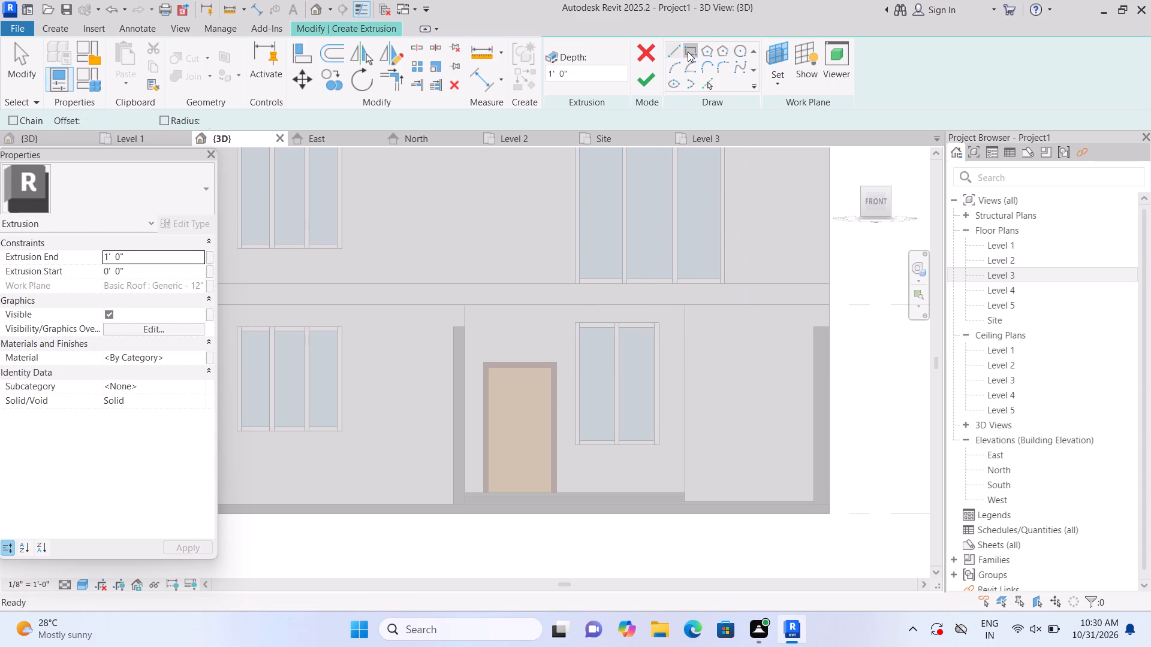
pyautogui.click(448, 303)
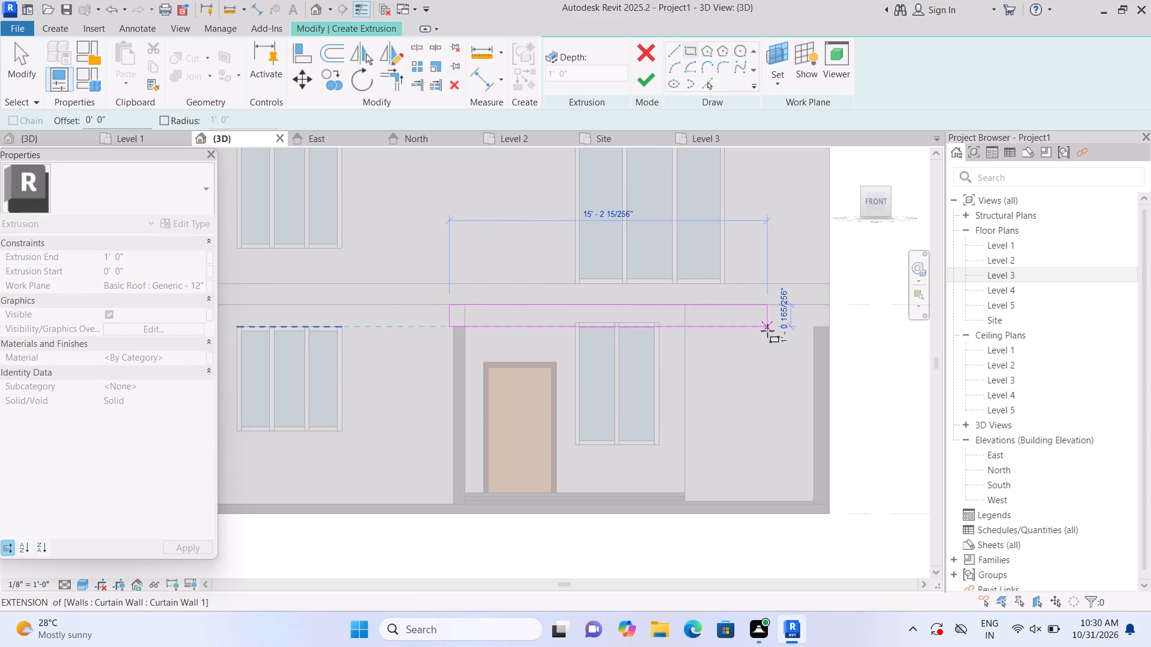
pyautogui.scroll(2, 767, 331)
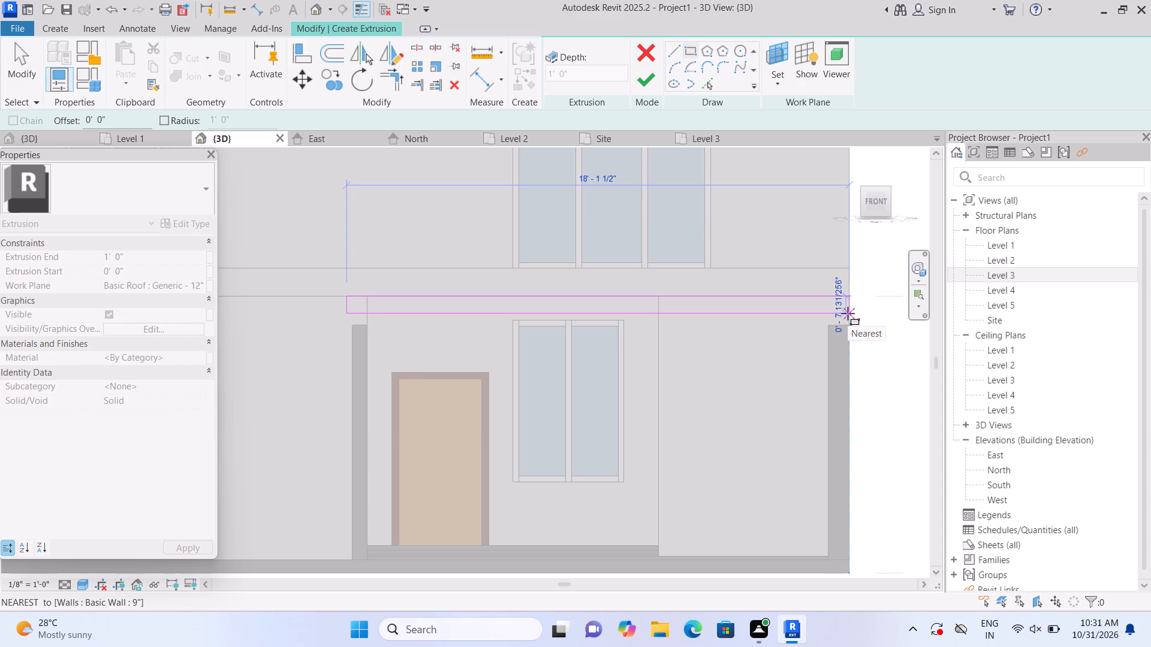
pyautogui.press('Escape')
# Extrude a rectangle about 17' 4 1/2" long, just under the floor band from the step-side wall to the building corner, 1' 0" deep.
pyautogui.scroll(3, 619, 325)
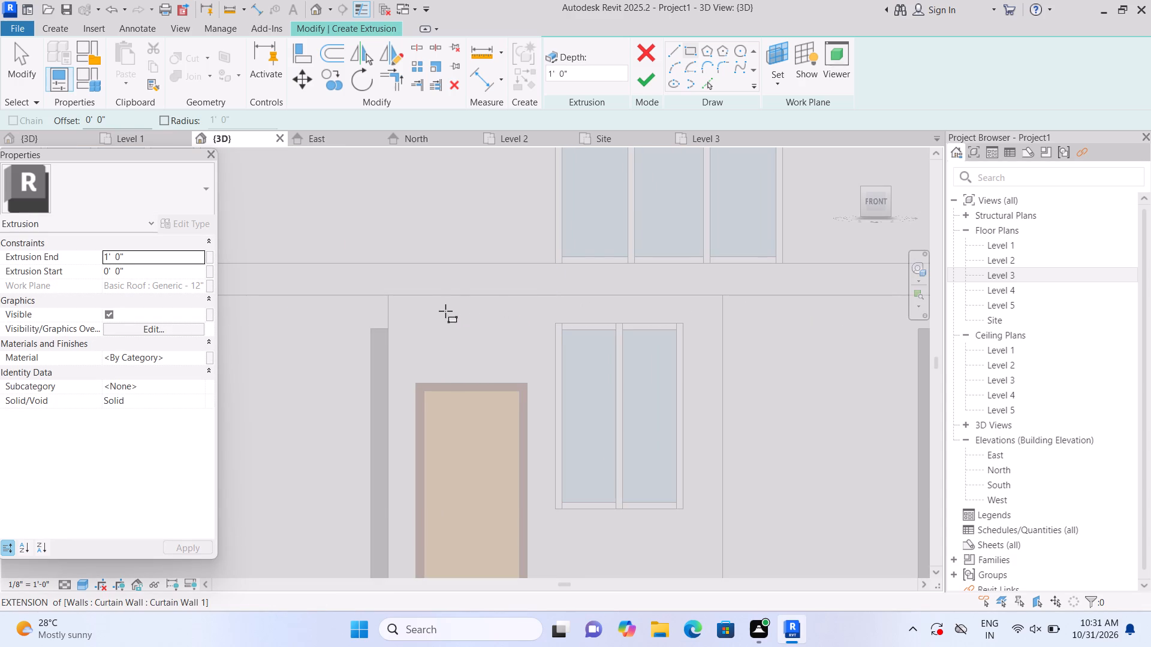
pyautogui.click(390, 321)
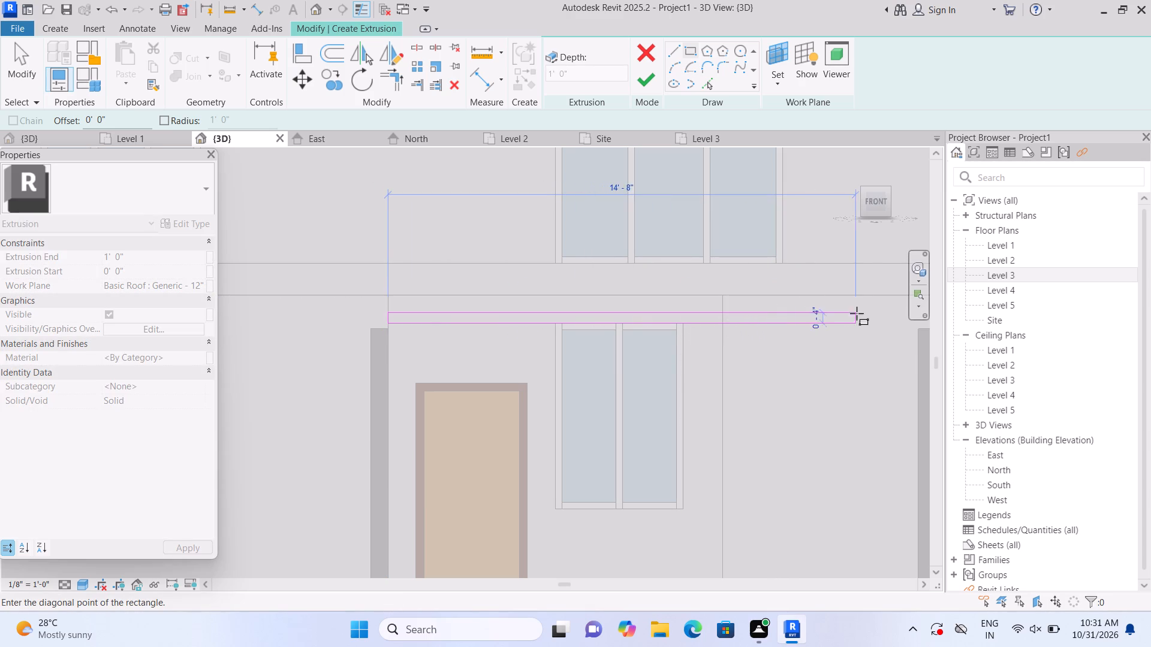
pyautogui.scroll(1, 870, 313)
pyautogui.moveTo(867, 313); pyautogui.dragTo(792, 303, button='middle')
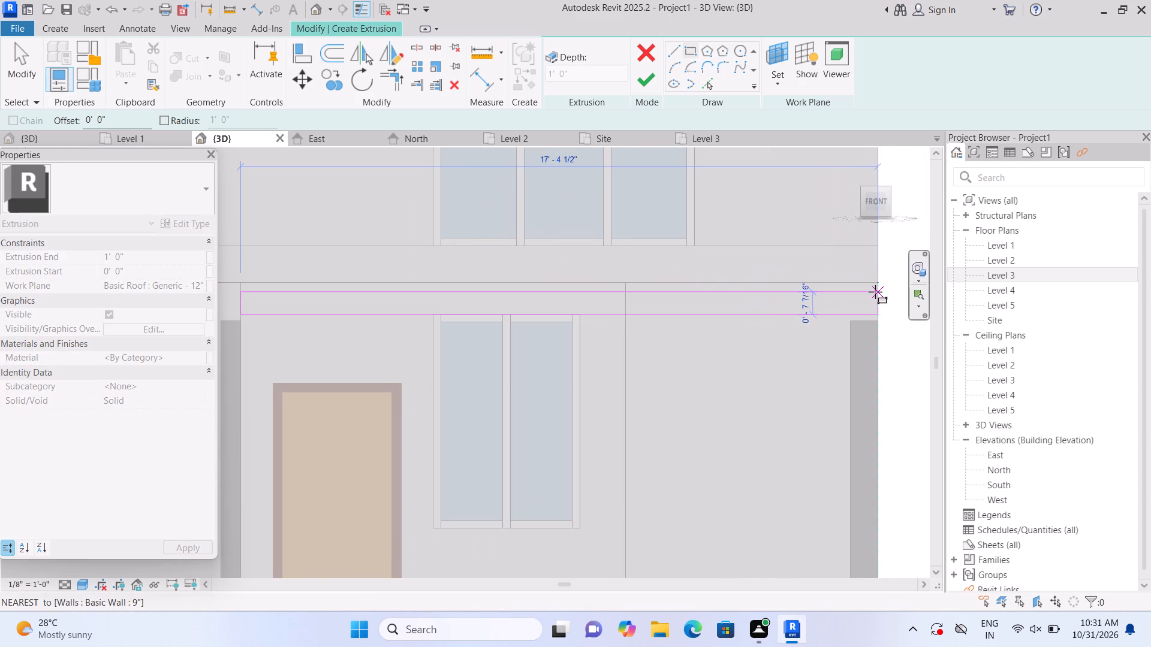
pyautogui.click(876, 286)
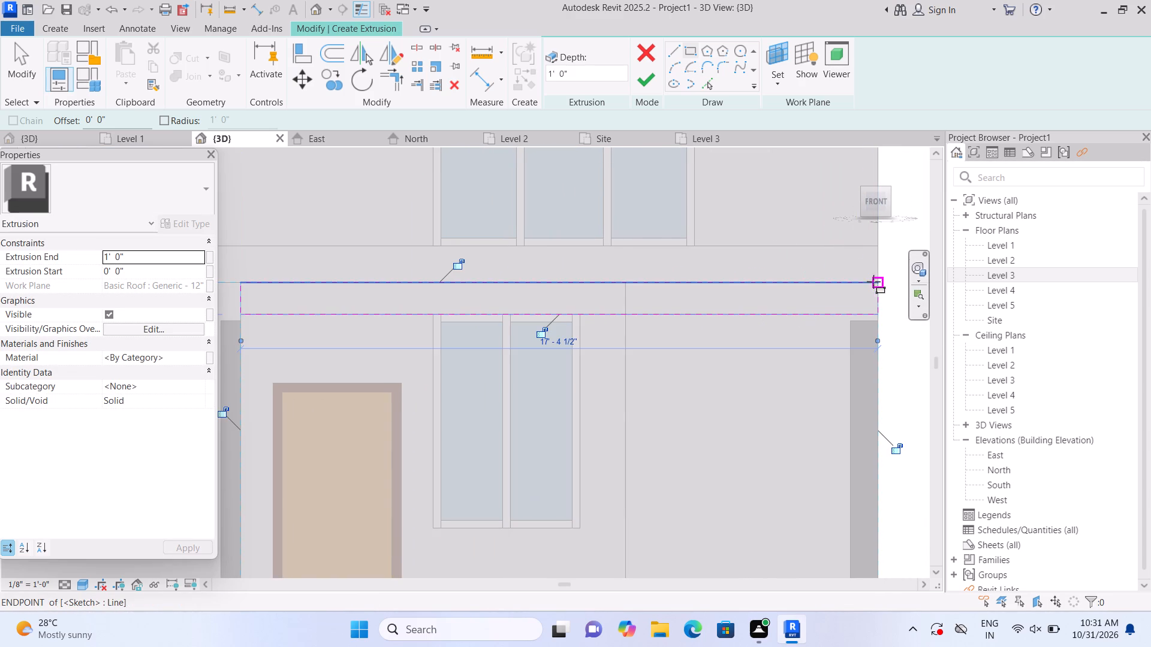
pyautogui.click(648, 81)
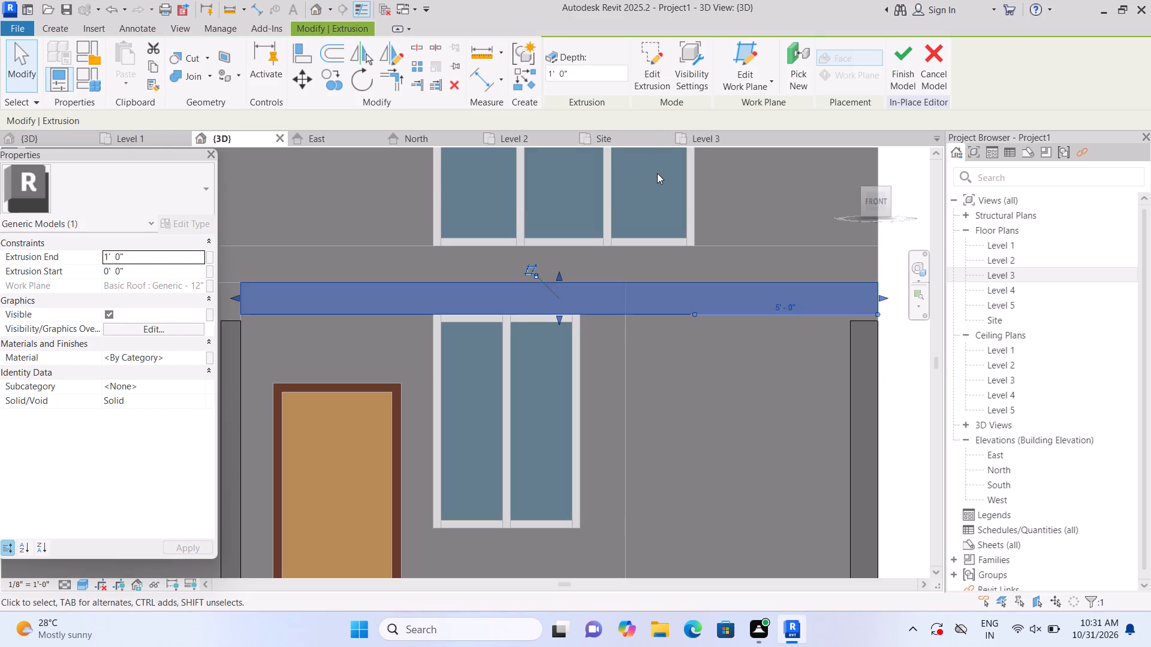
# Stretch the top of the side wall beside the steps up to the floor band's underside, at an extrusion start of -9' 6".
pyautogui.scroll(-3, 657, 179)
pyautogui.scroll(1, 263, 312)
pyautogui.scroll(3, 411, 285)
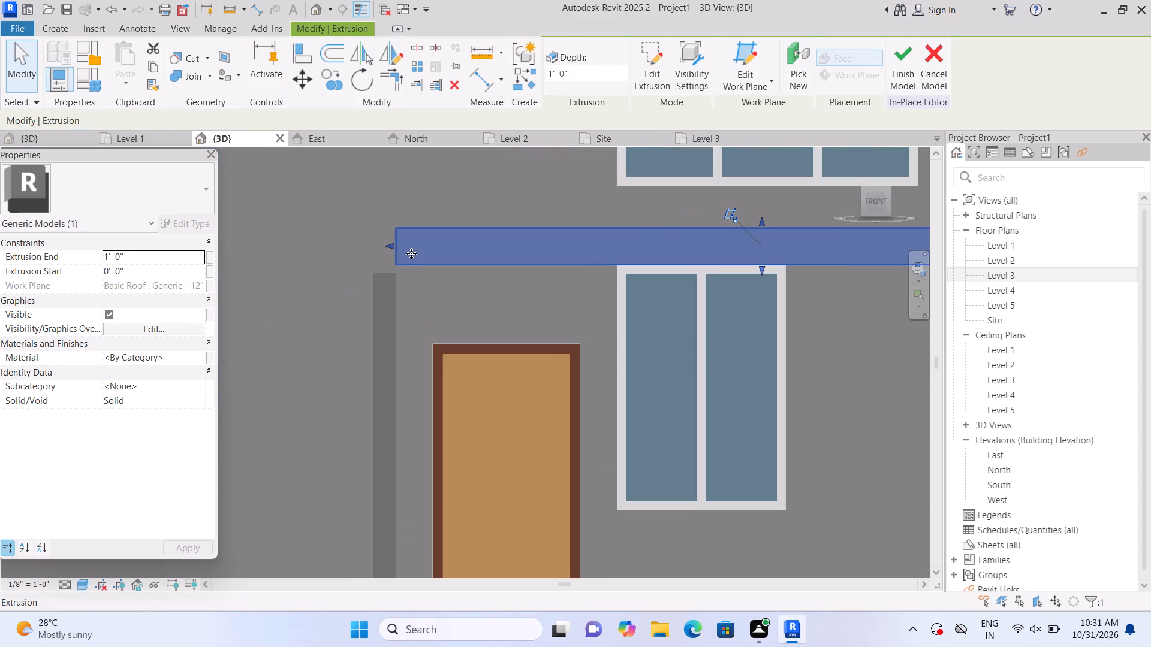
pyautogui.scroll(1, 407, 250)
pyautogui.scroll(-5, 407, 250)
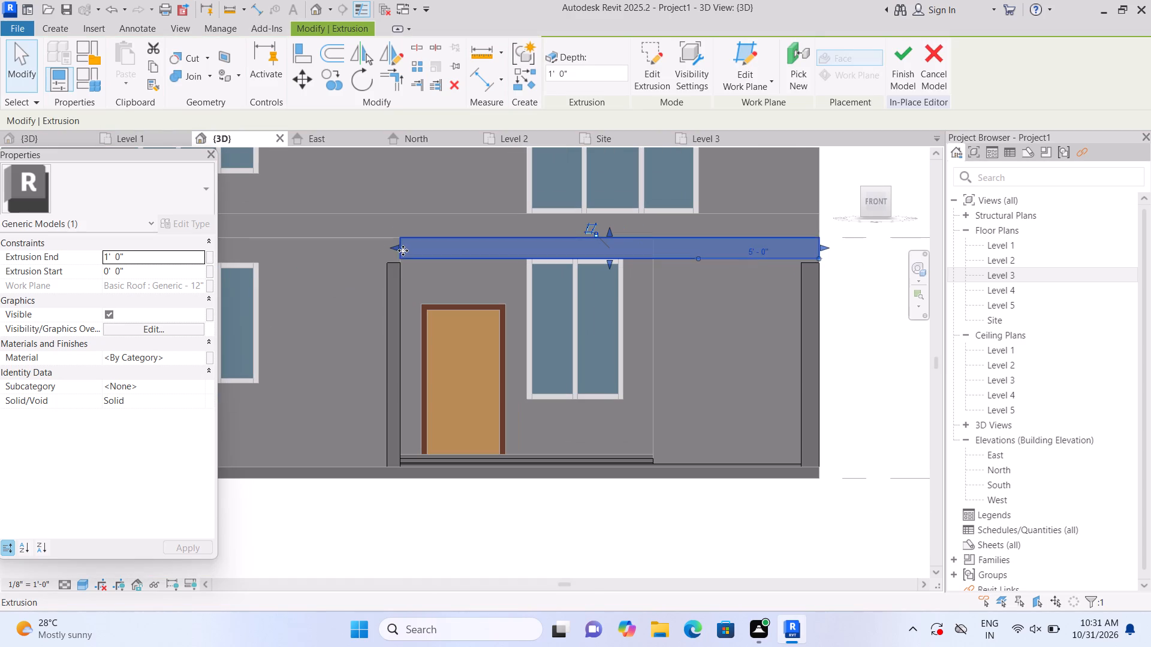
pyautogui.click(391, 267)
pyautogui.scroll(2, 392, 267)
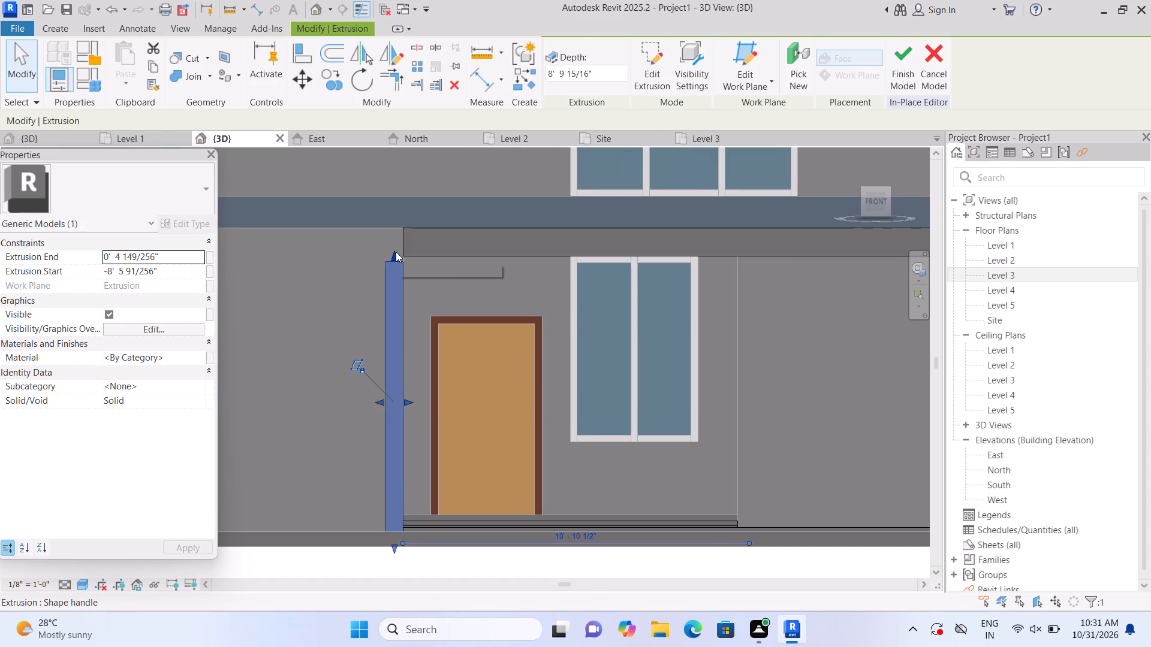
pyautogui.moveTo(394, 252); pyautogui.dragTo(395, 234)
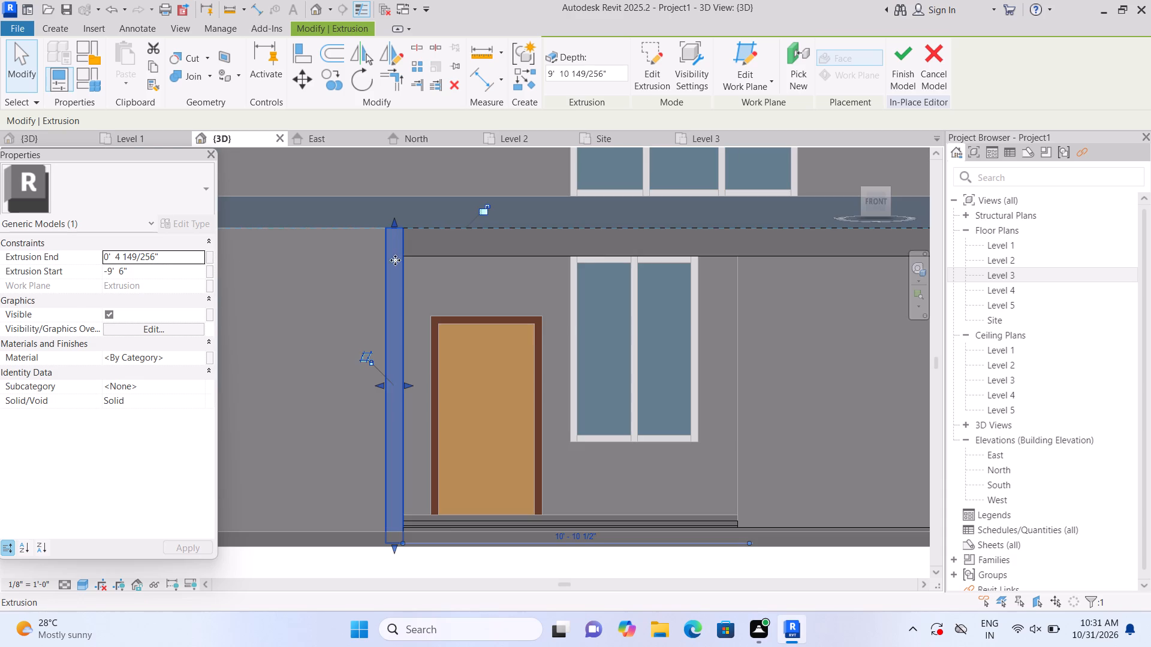
# Raise the top of the corner side wall to the underside of the new beam, to an extrusion end of about 8' 7 3/4".
pyautogui.scroll(-4, 395, 265)
pyautogui.scroll(3, 700, 319)
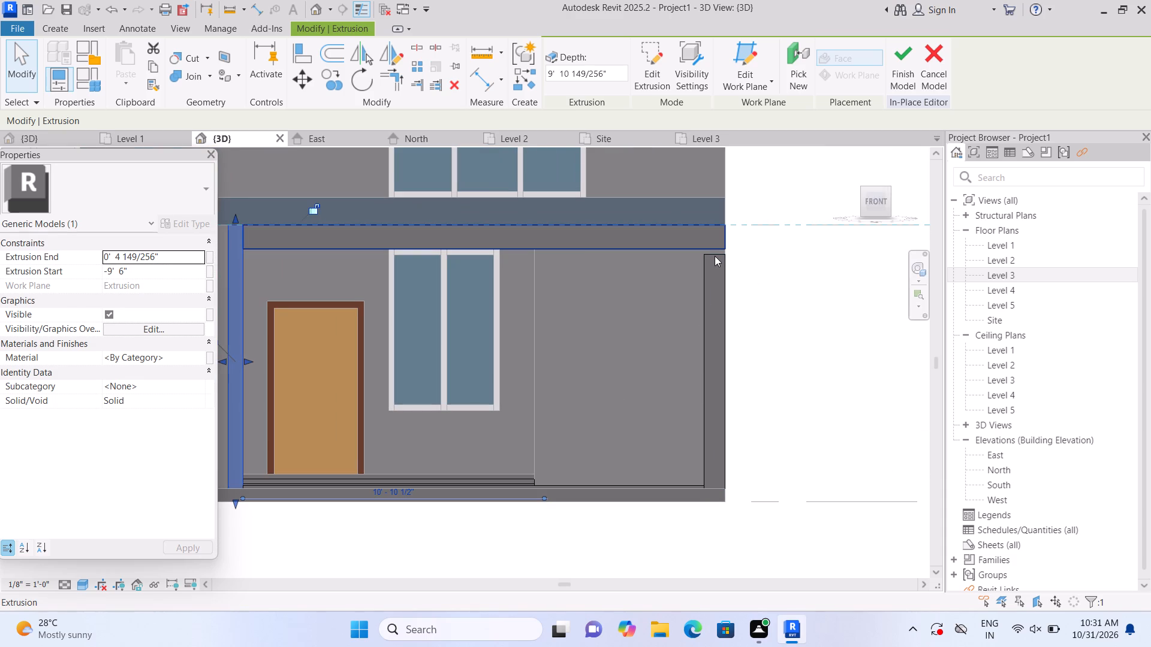
pyautogui.click(715, 256)
pyautogui.click(713, 274)
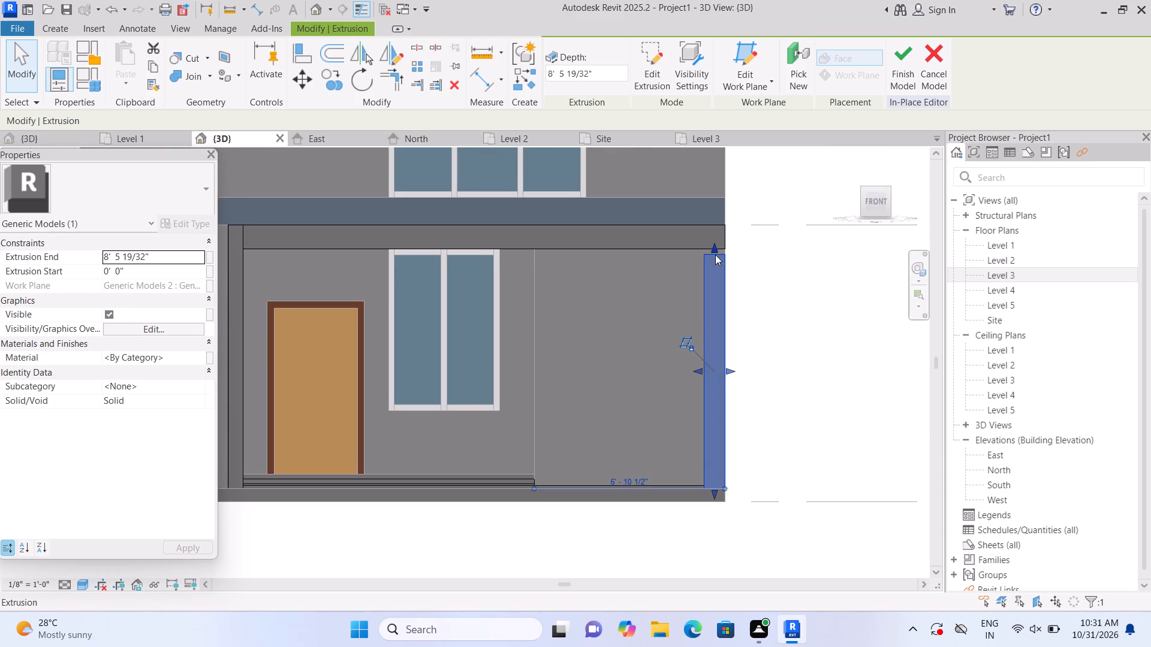
pyautogui.click(713, 246)
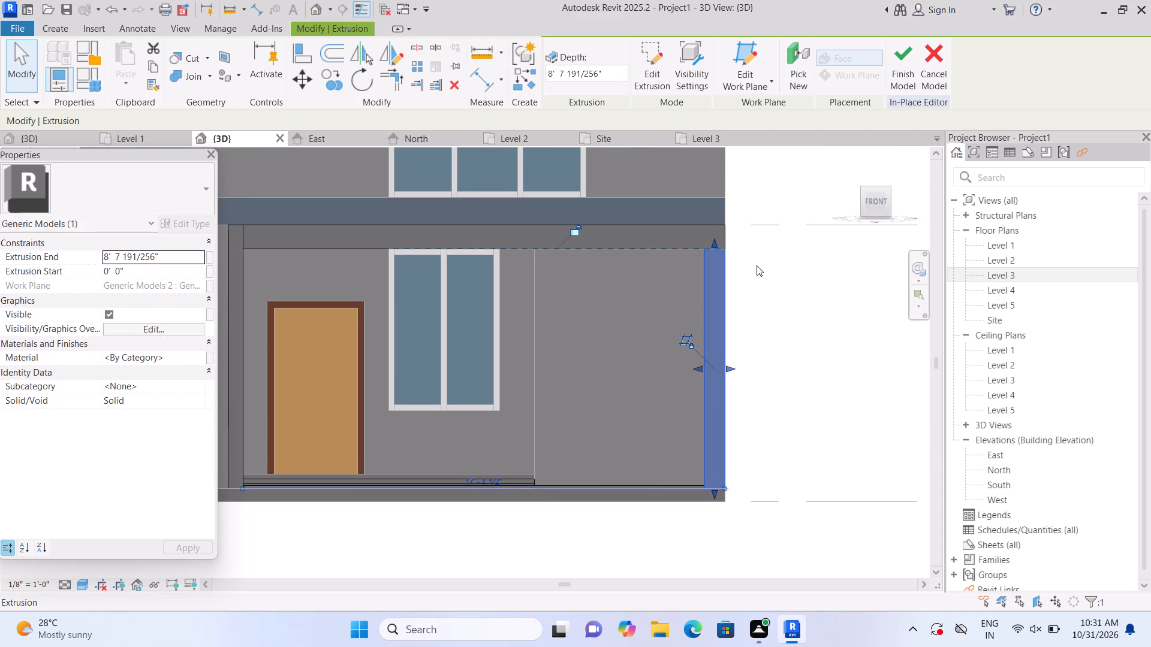
pyautogui.press('Escape')
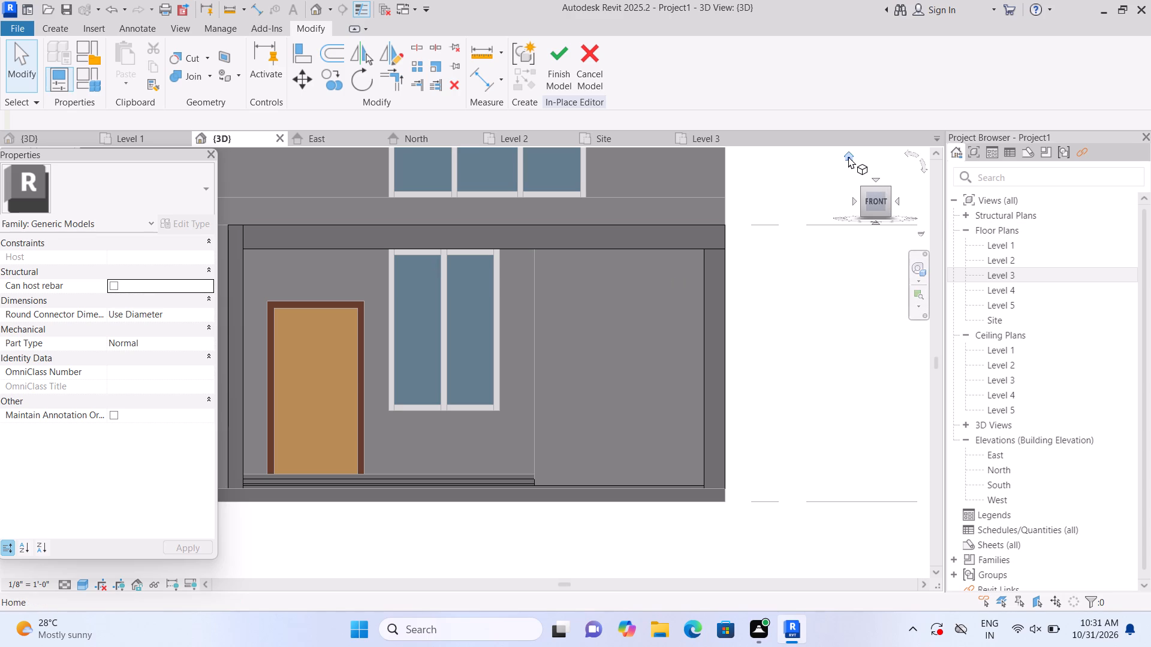
# Examine in the isometric view how the beam over the entrance meets the two side walls.
pyautogui.click(849, 157)
pyautogui.scroll(2, 303, 433)
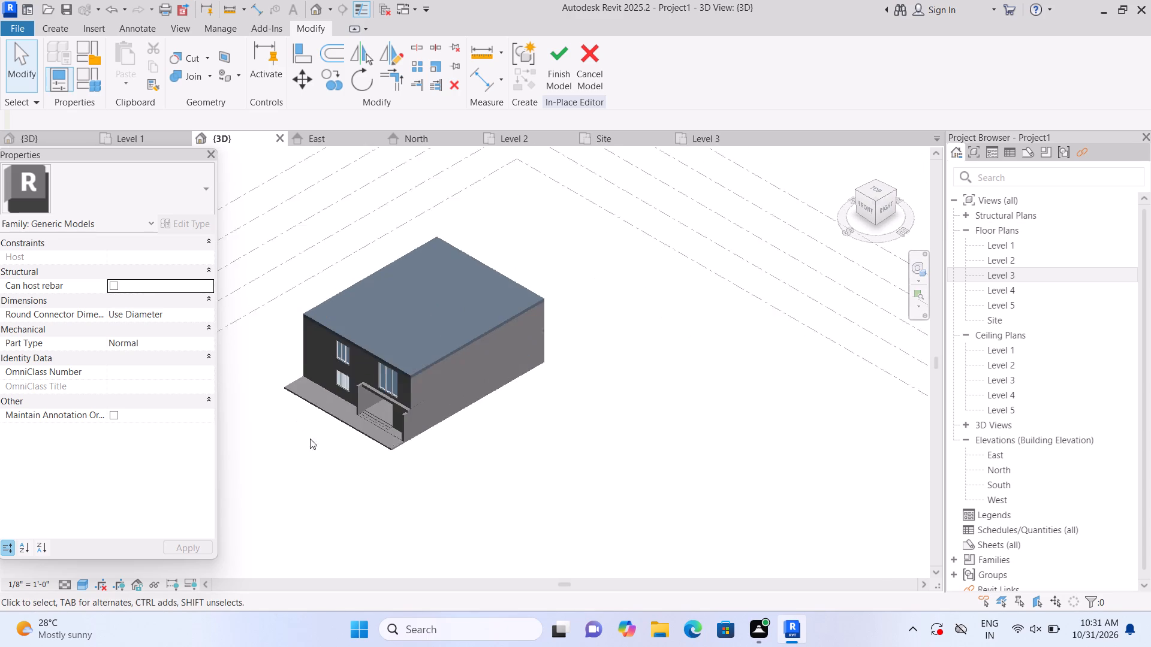
pyautogui.scroll(6, 310, 439)
pyautogui.scroll(4, 402, 400)
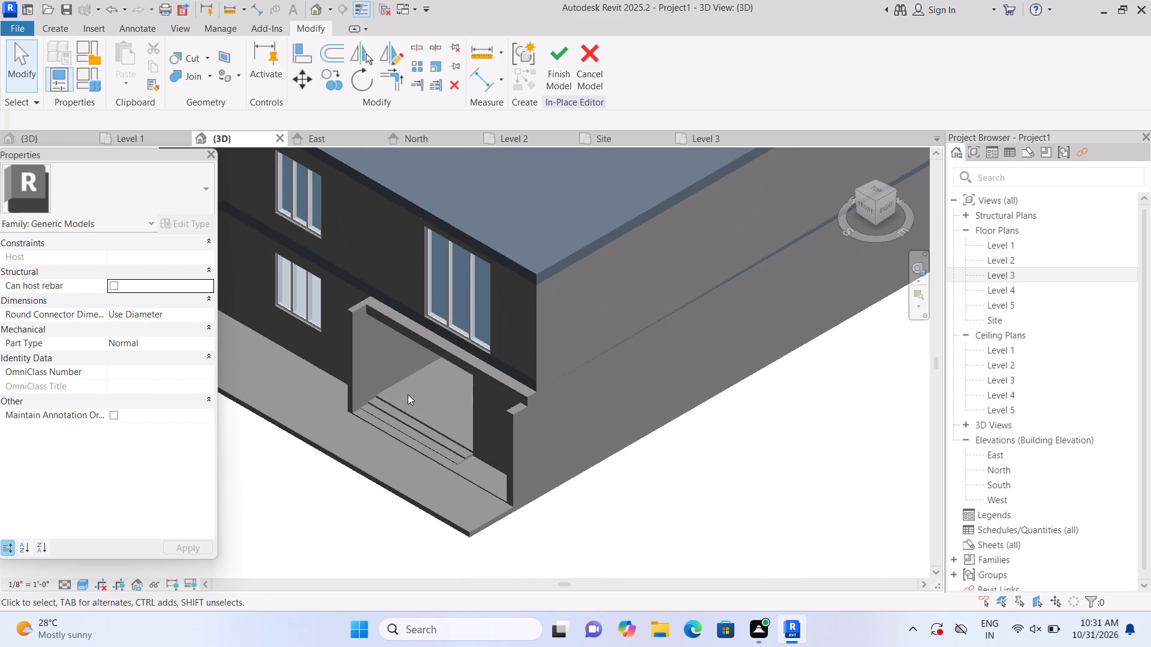
pyautogui.scroll(2, 408, 394)
pyautogui.scroll(2, 538, 452)
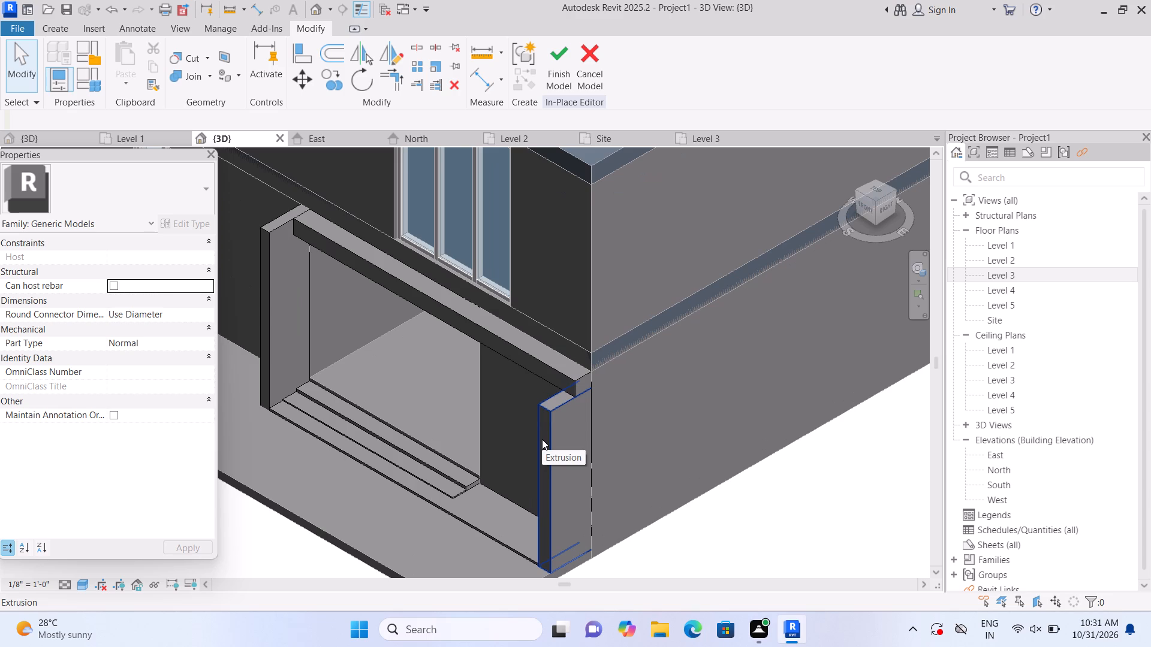
pyautogui.scroll(1, 542, 439)
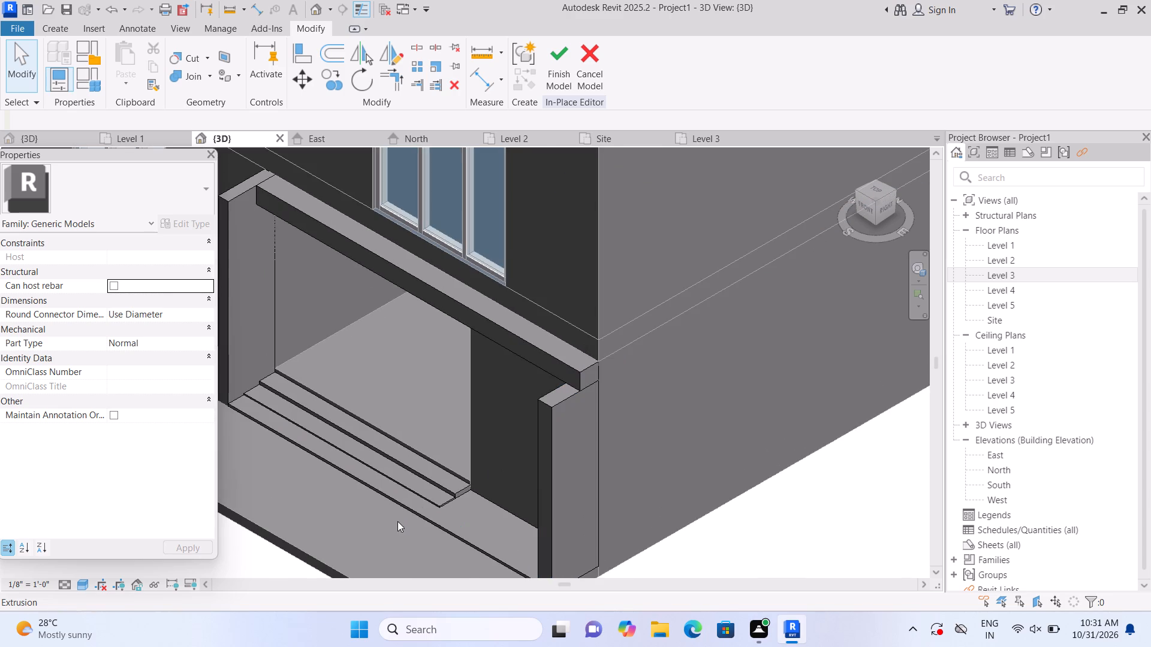
pyautogui.moveTo(411, 536); pyautogui.dragTo(493, 610, button='middle')
pyautogui.scroll(1, 414, 415)
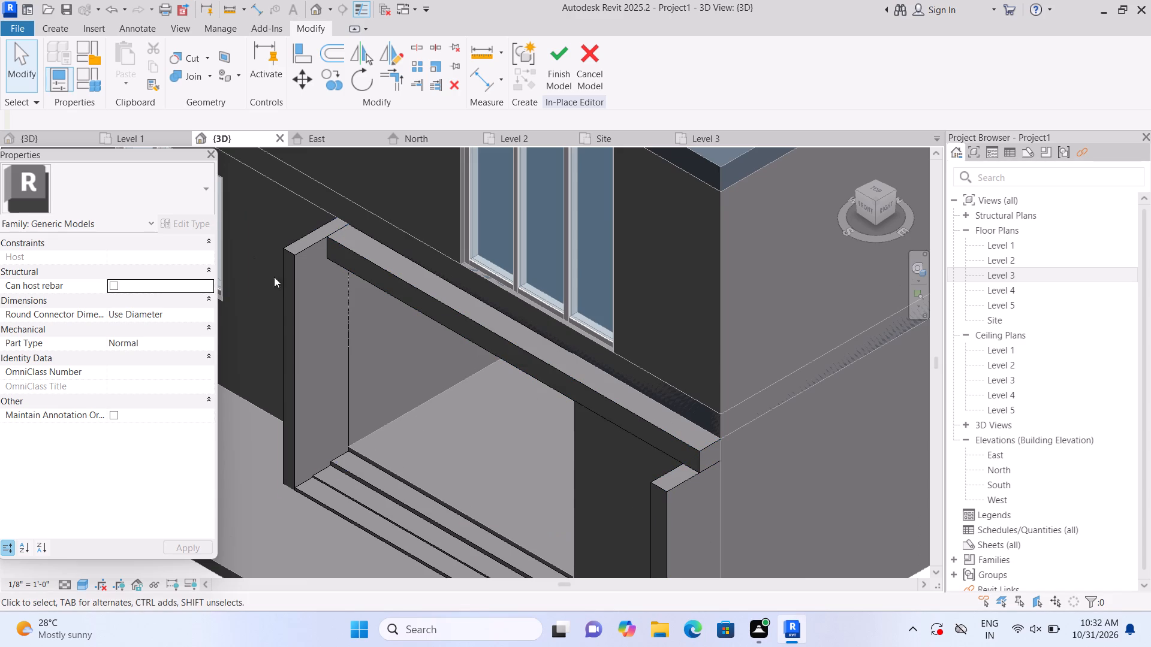
pyautogui.click(325, 291)
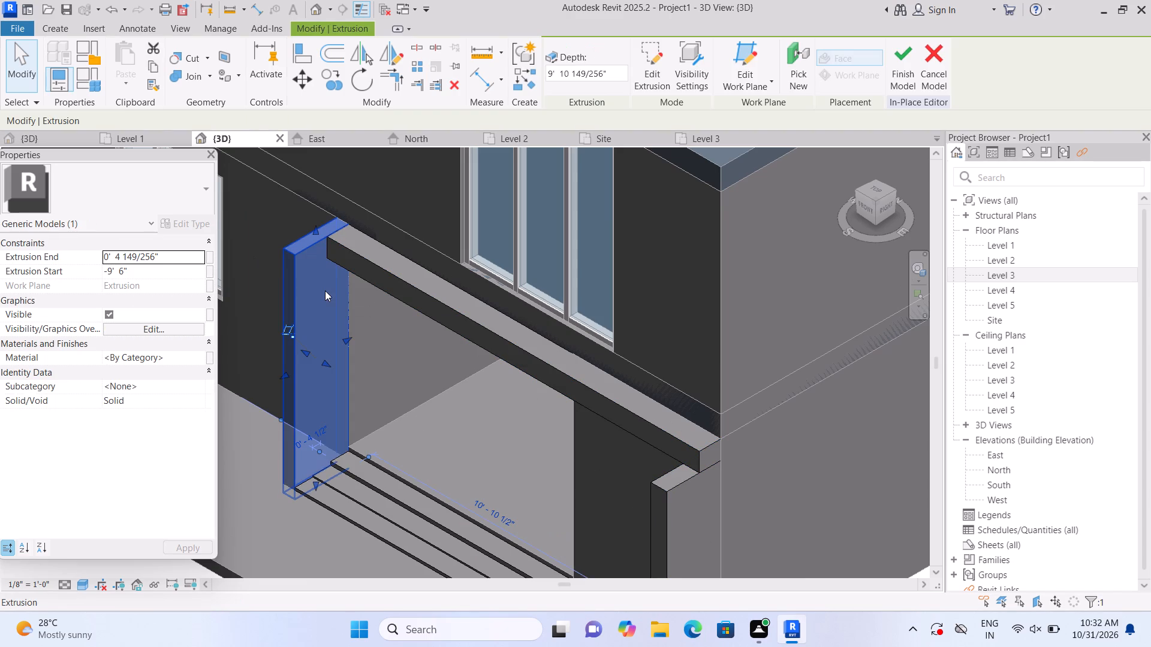
pyautogui.scroll(1, 332, 281)
pyautogui.scroll(-2, 332, 281)
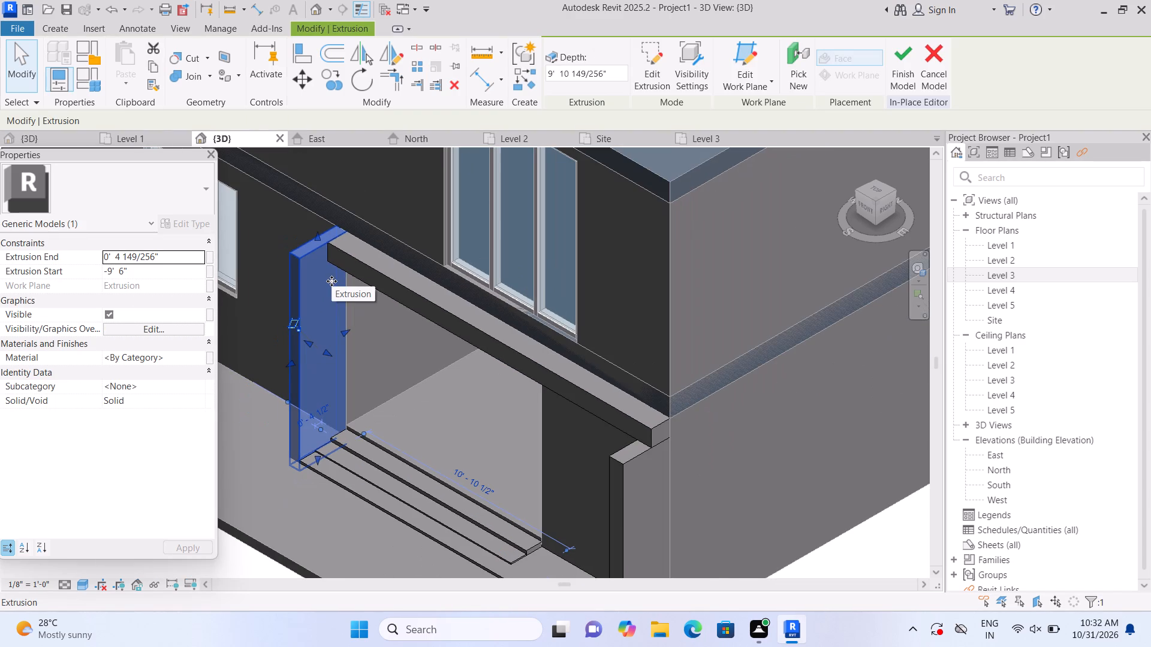
pyautogui.press('Escape')
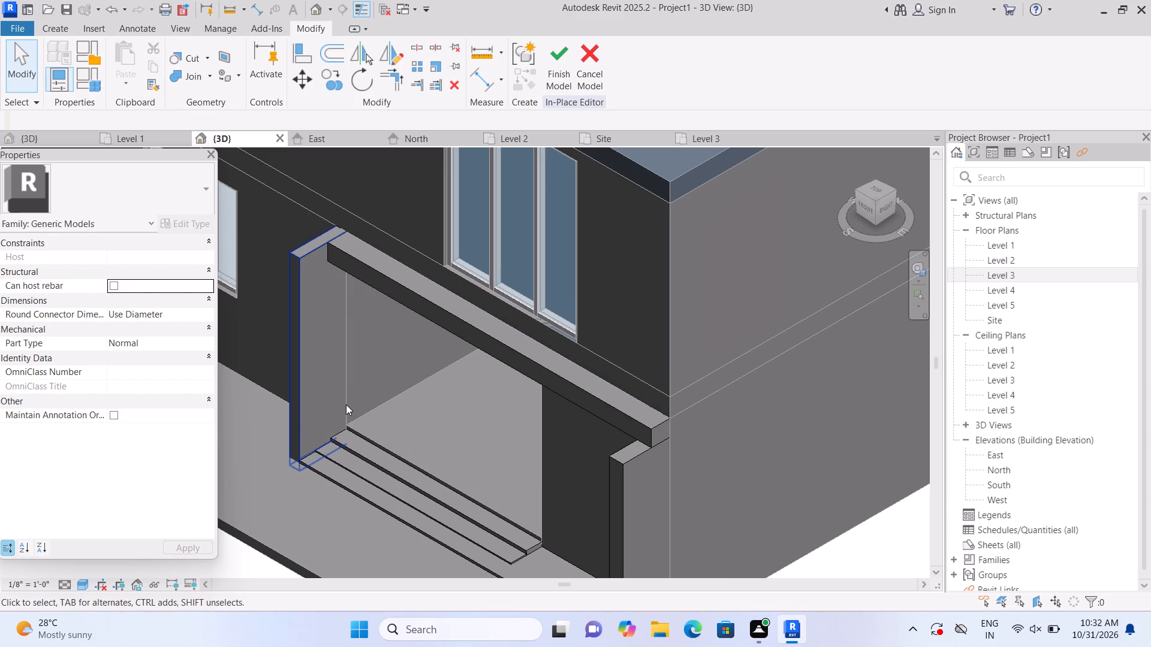
pyautogui.moveTo(346, 404); pyautogui.dragTo(355, 352, button='middle')
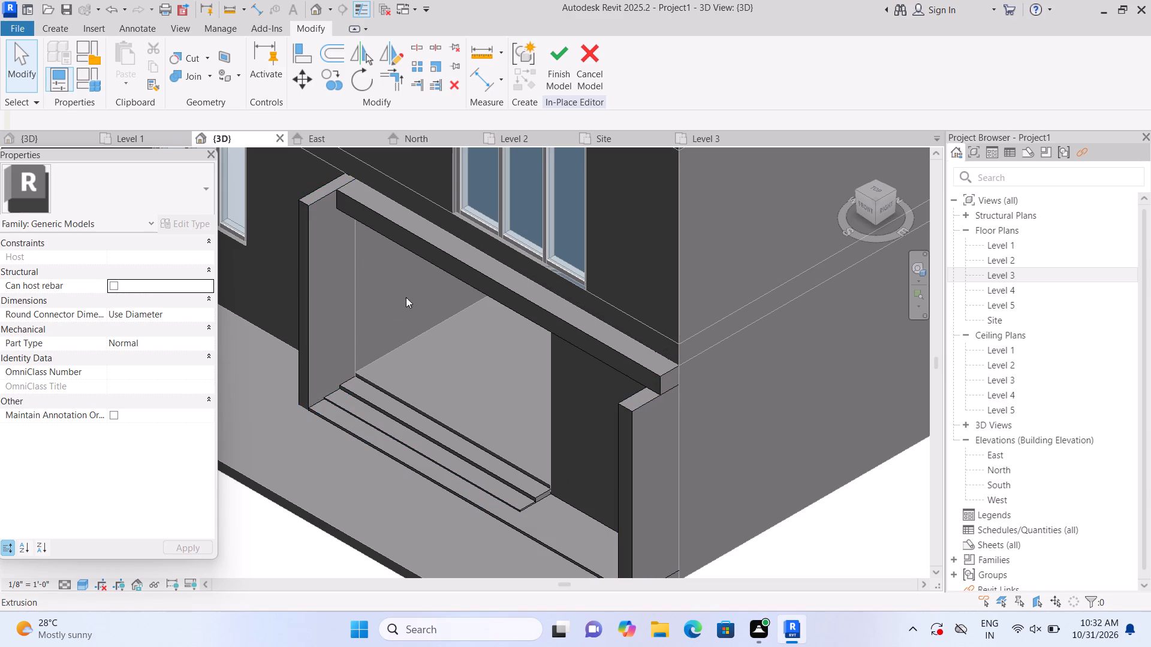
pyautogui.moveTo(415, 312); pyautogui.dragTo(411, 345, button='middle')
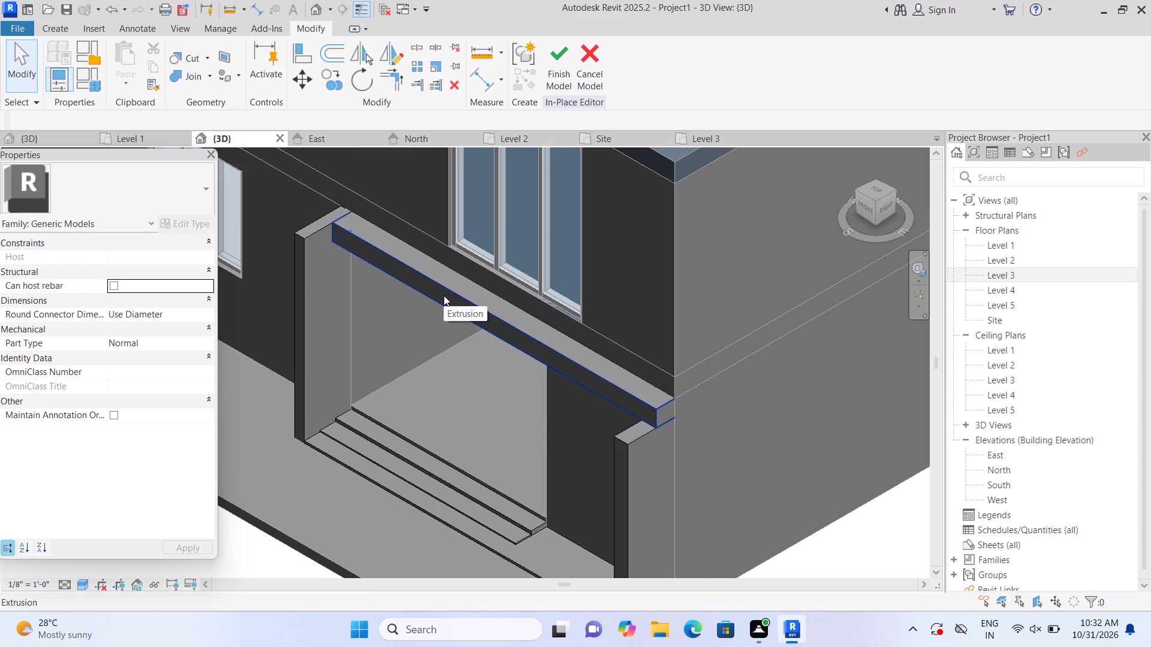
pyautogui.click(444, 295)
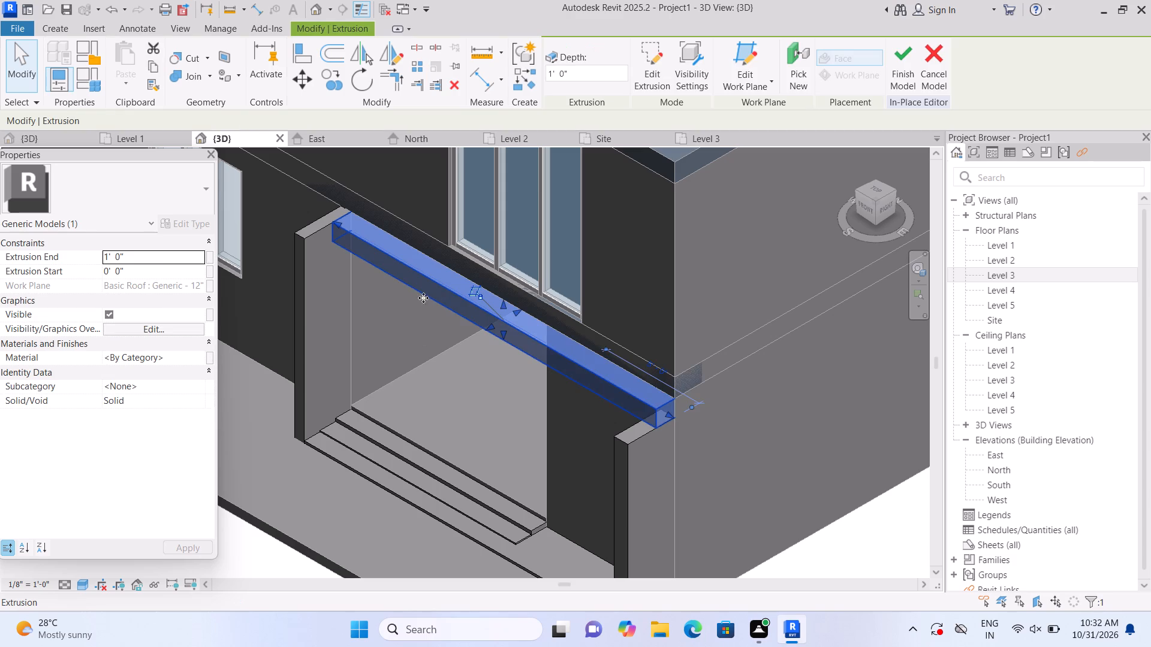
pyautogui.press('Escape')
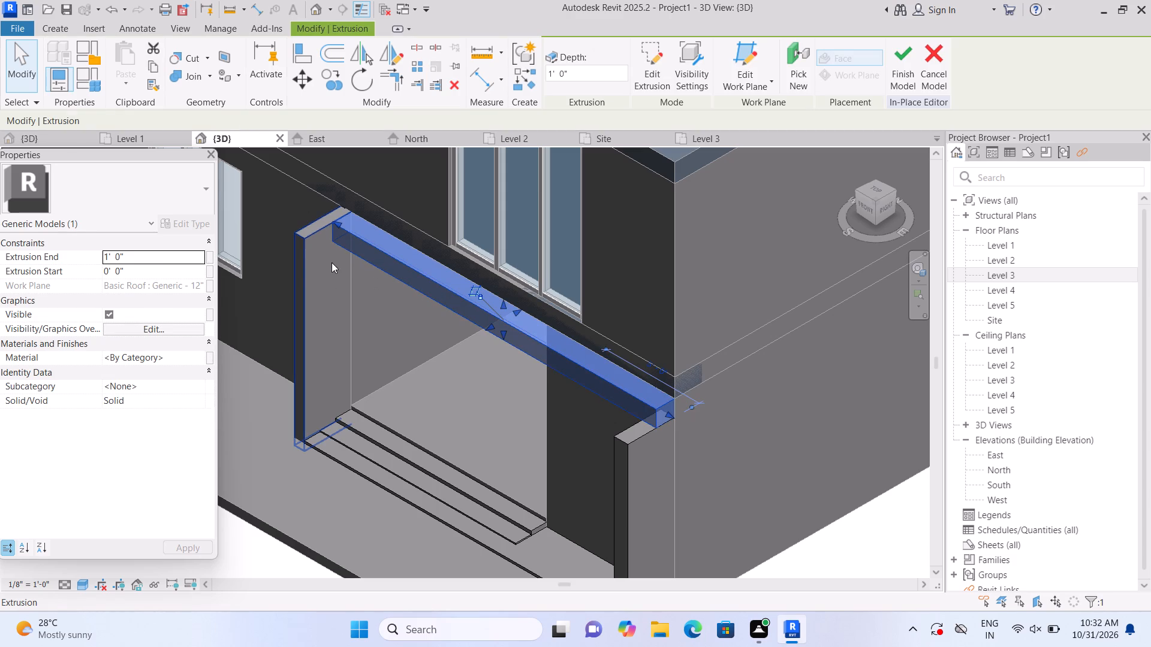
# Lower the top face of the side wall beside the steps to an extrusion start of about -8' 5 3/8".
pyautogui.click(294, 244)
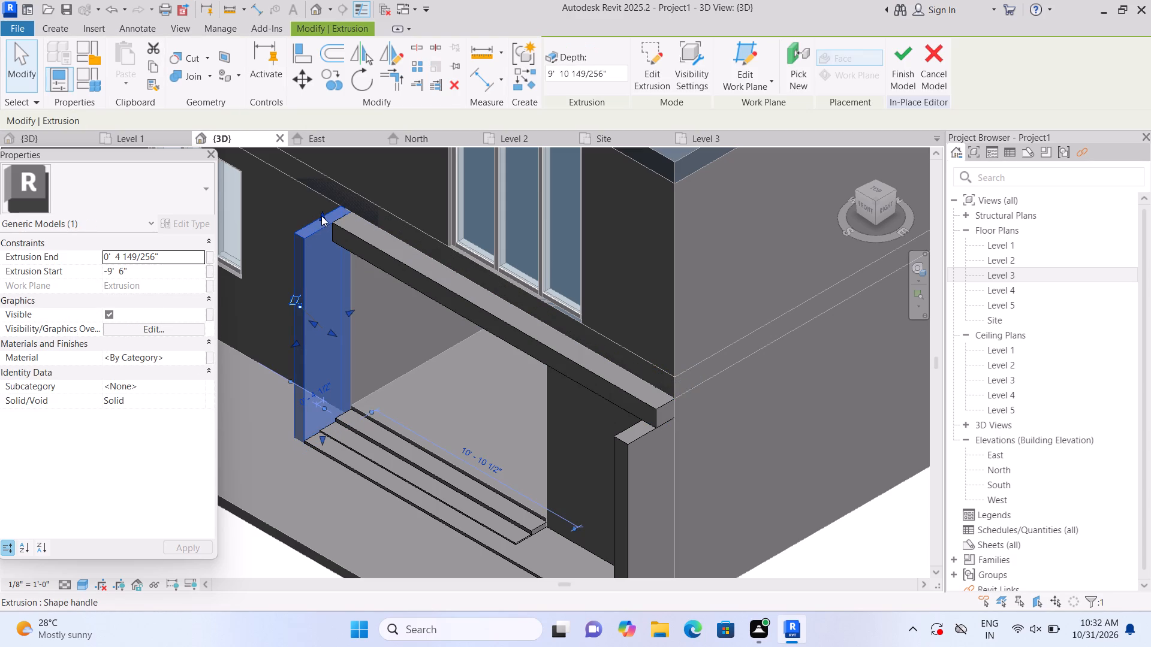
pyautogui.moveTo(321, 216); pyautogui.dragTo(318, 243)
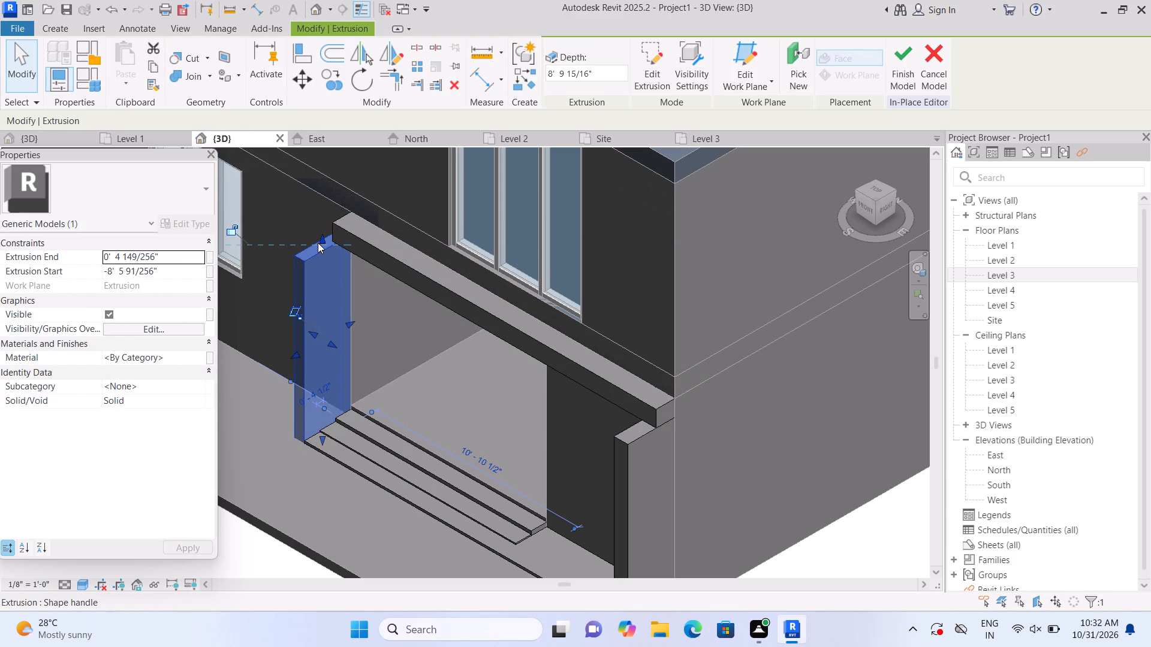
# Extend the beam's end over the side wall beside the steps, approximately to that wall's outer face.
pyautogui.press('Escape')
pyautogui.click(397, 232)
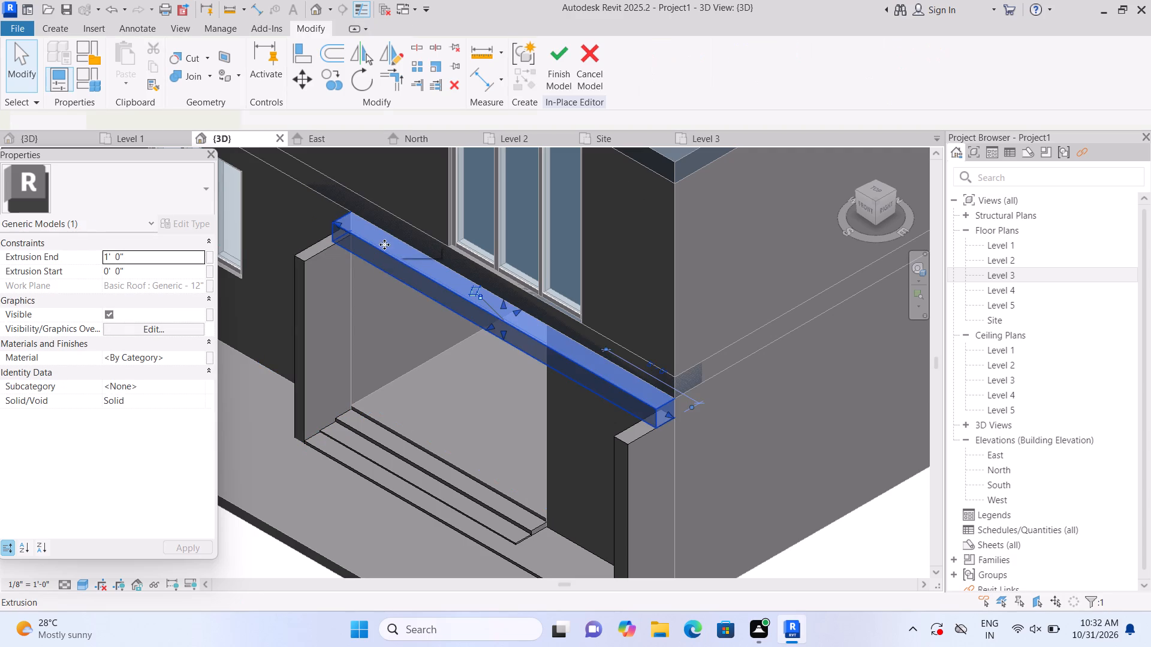
pyautogui.click(335, 223)
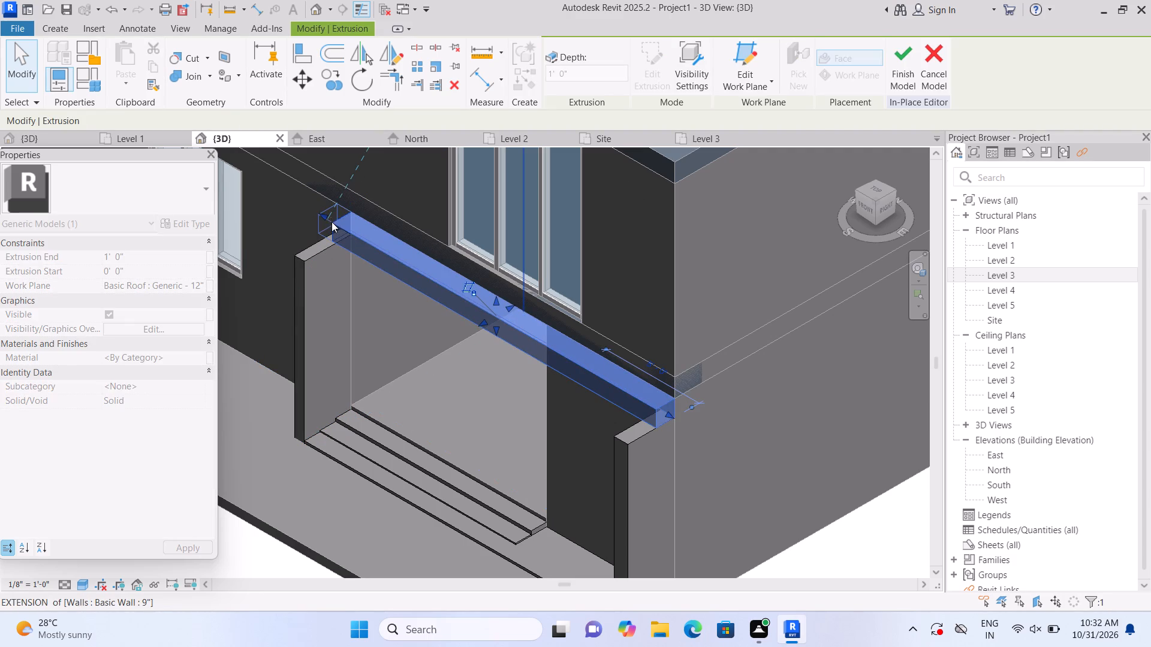
pyautogui.press('Escape')
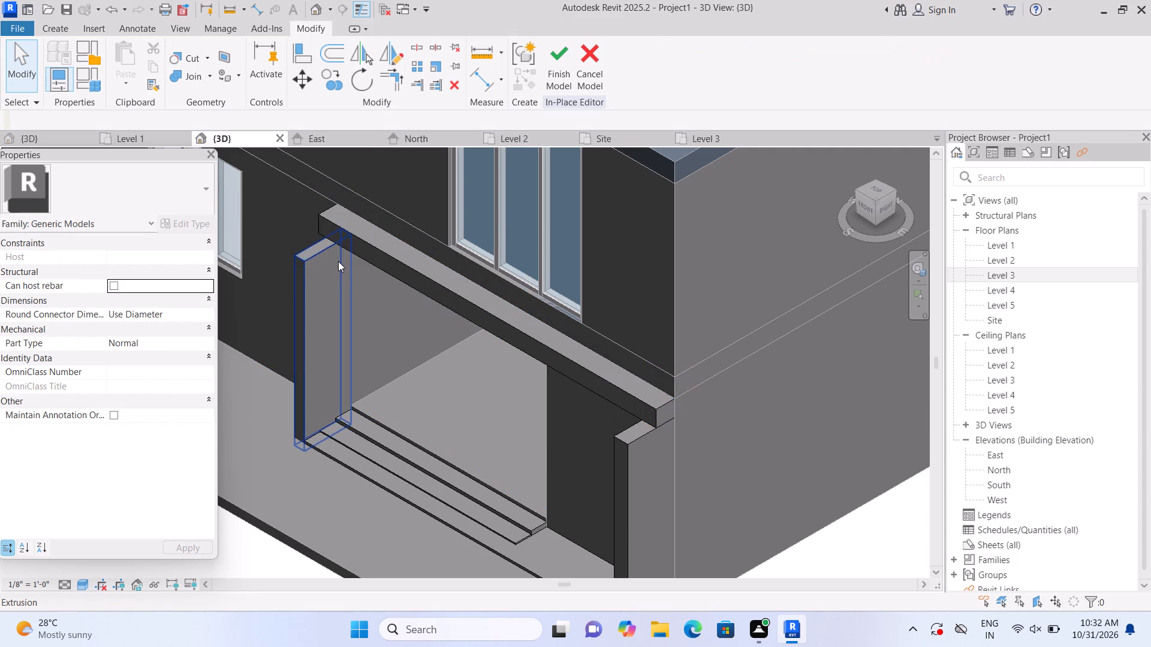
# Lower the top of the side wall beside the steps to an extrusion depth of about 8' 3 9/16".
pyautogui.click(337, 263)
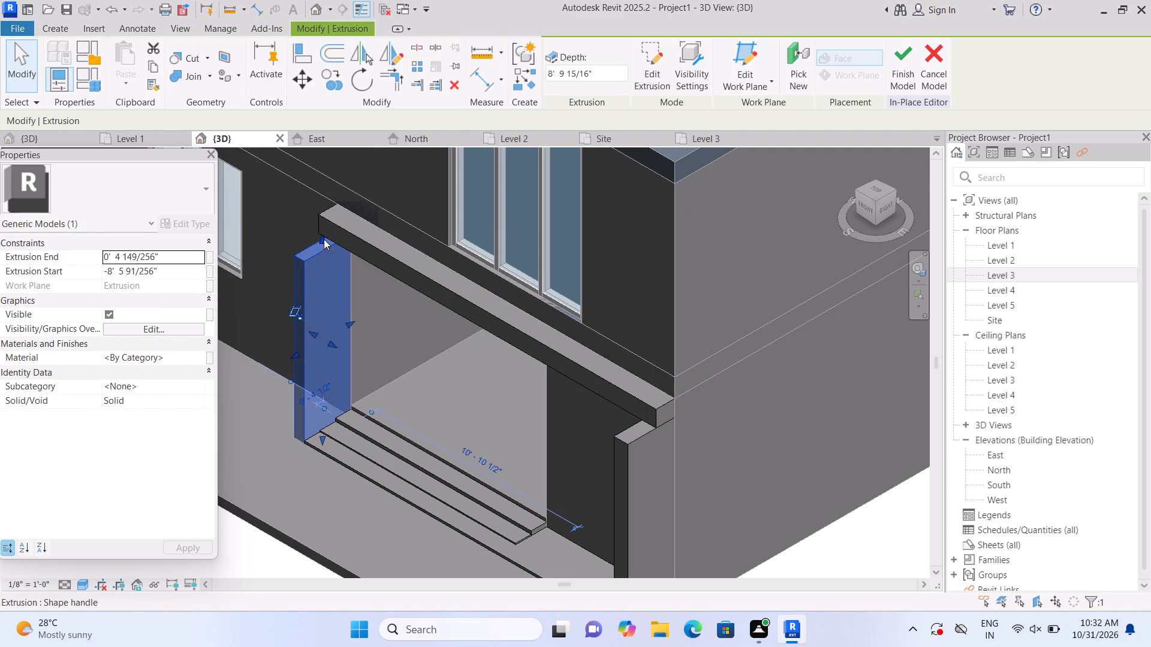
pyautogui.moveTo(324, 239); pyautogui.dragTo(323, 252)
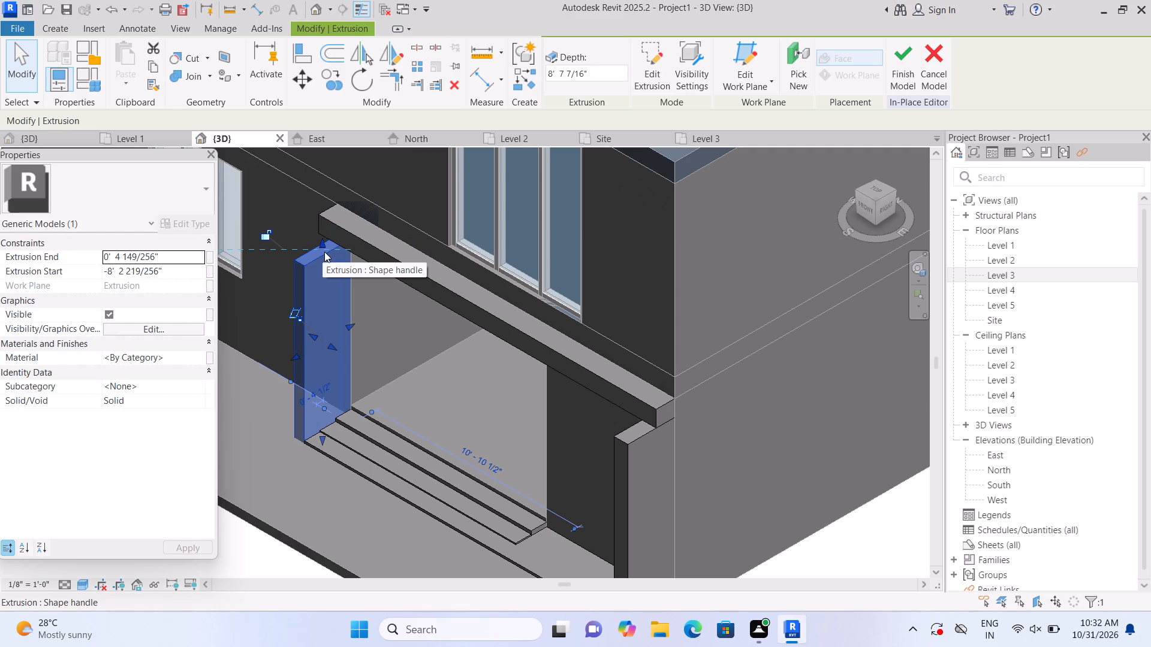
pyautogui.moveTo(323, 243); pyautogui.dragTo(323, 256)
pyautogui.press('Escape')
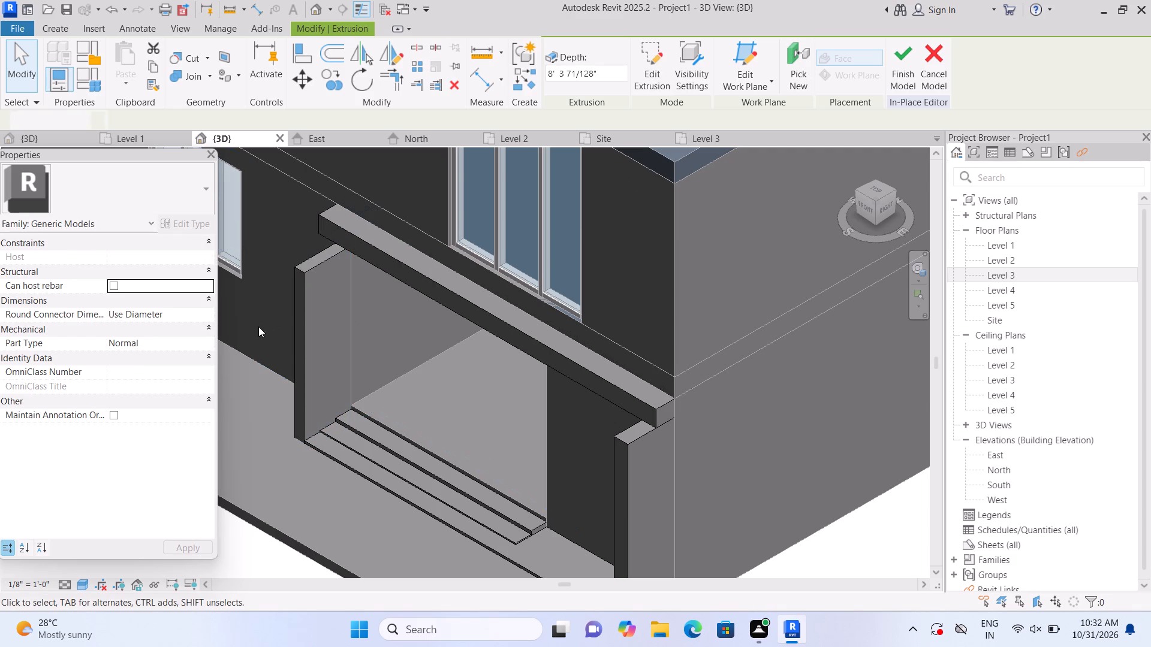
# Examine from the front of the building how the beam's end meets the side wall beside the steps.
pyautogui.moveTo(236, 392); pyautogui.dragTo(290, 448, button='middle')
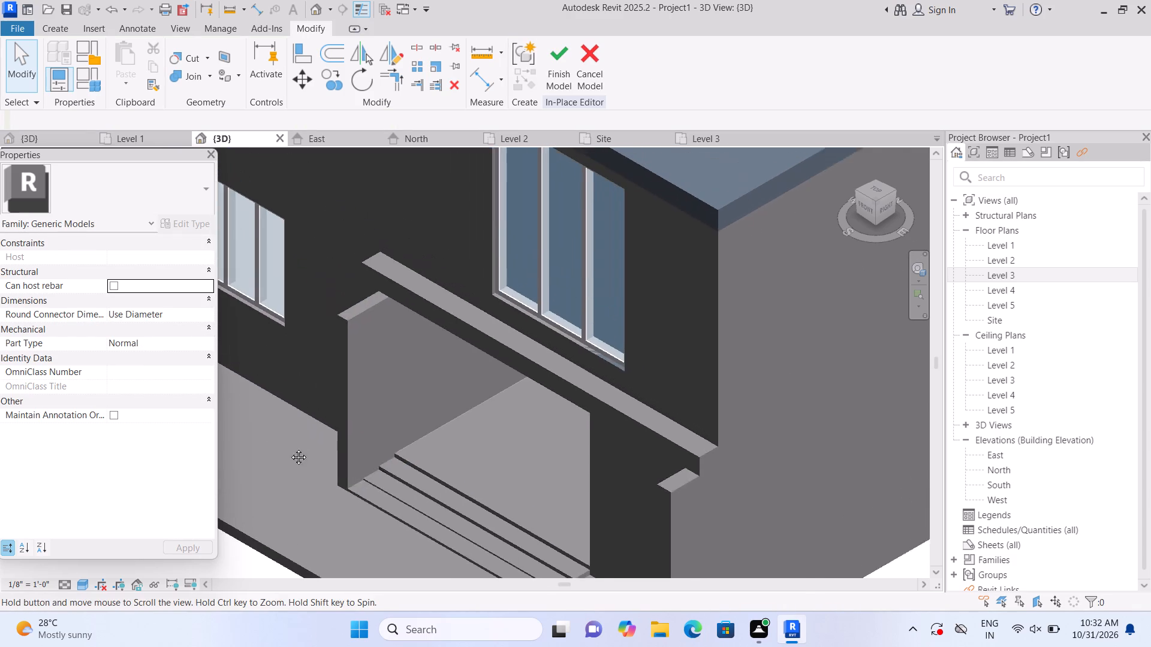
pyautogui.moveTo(290, 448); pyautogui.dragTo(308, 461, button='middle')
pyautogui.keyDown('shift'); pyautogui.moveTo(241, 474); pyautogui.dragTo(435, 573, button='middle'); pyautogui.keyUp('shift')
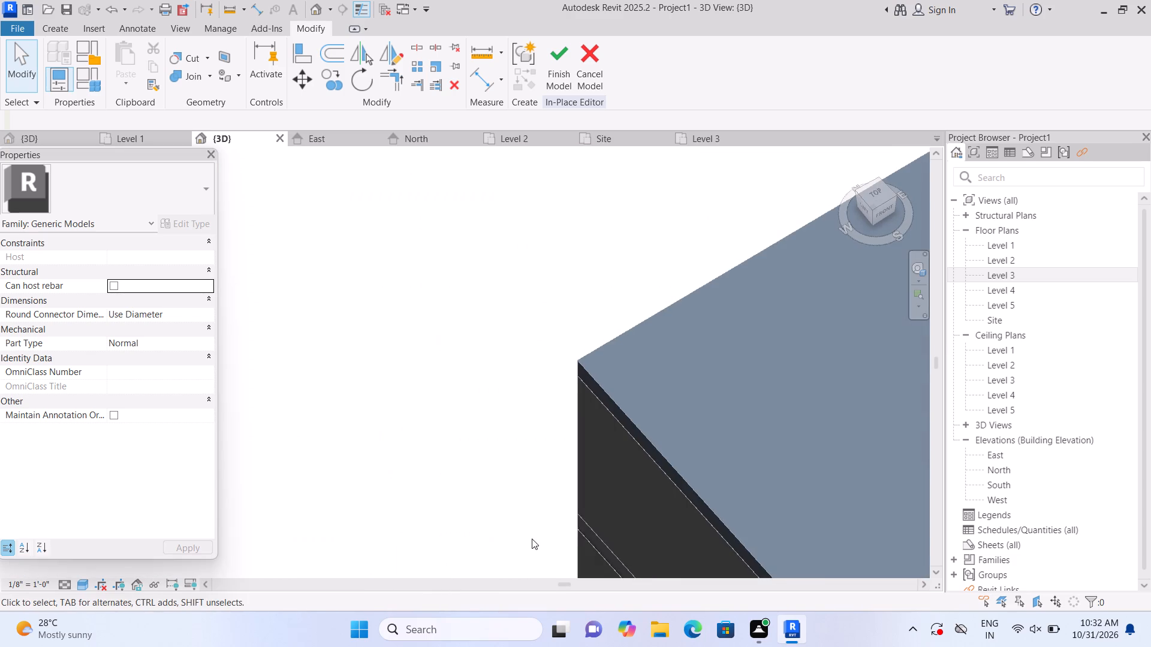
pyautogui.moveTo(532, 539); pyautogui.dragTo(263, 207, button='middle')
pyautogui.scroll(-2, 855, 472)
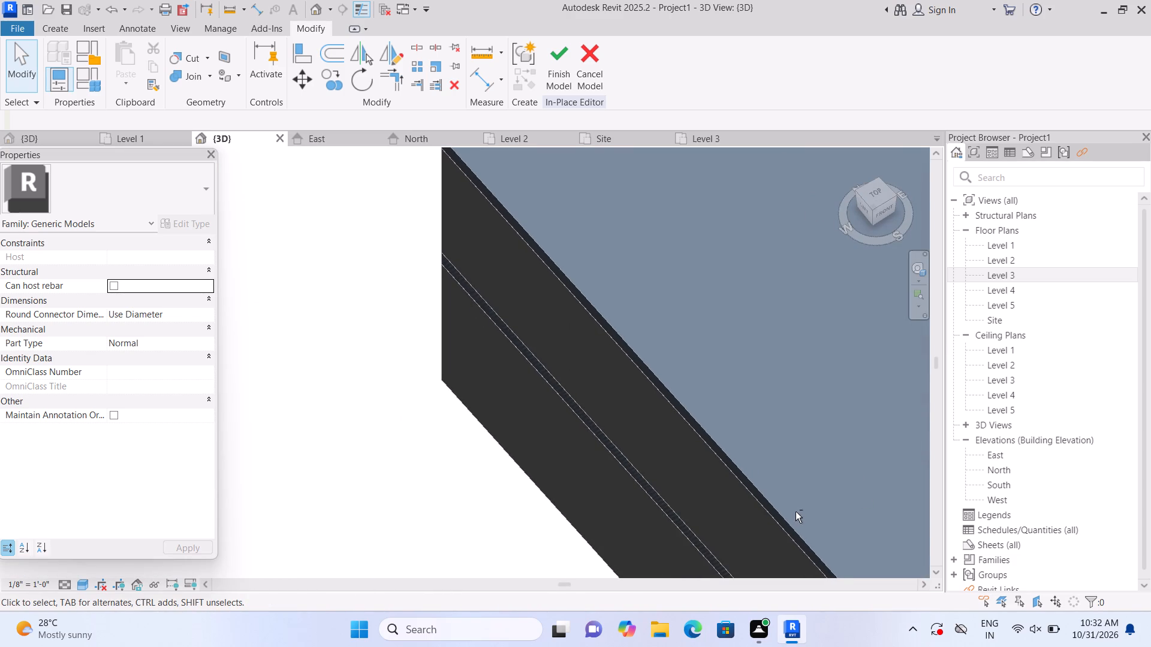
pyautogui.keyDown('shift'); pyautogui.moveTo(796, 512); pyautogui.dragTo(730, 399, button='middle'); pyautogui.keyUp('shift')
pyautogui.scroll(1, 802, 471)
pyautogui.keyDown('shift'); pyautogui.moveTo(616, 474); pyautogui.dragTo(658, 473, button='middle'); pyautogui.keyUp('shift')
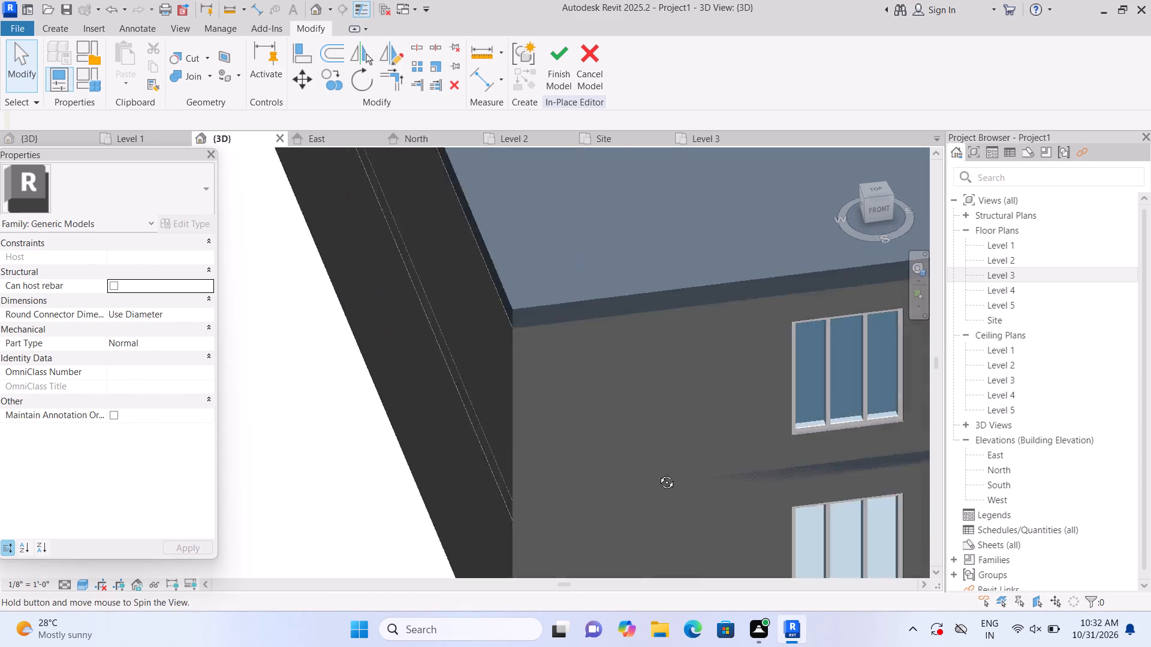
pyautogui.keyDown('shift'); pyautogui.moveTo(658, 473); pyautogui.dragTo(663, 469, button='middle'); pyautogui.keyUp('shift')
pyautogui.moveTo(713, 457); pyautogui.dragTo(497, 310, button='middle')
pyautogui.moveTo(719, 443); pyautogui.dragTo(472, 424, button='middle')
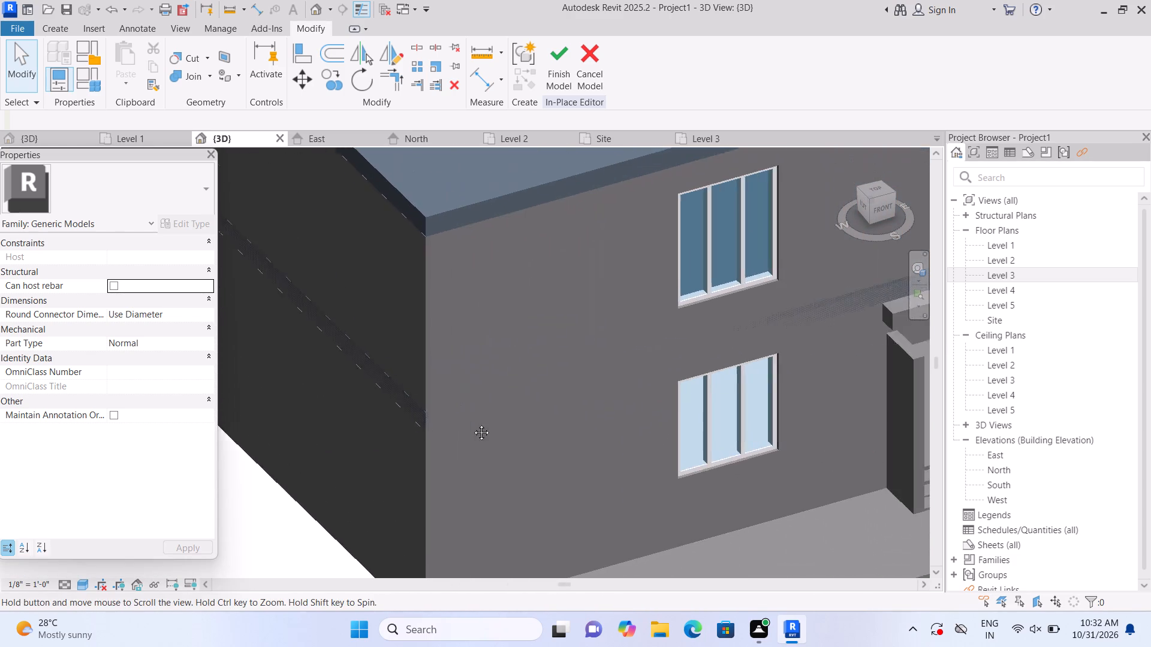
pyautogui.moveTo(472, 424); pyautogui.dragTo(470, 424, button='middle')
pyautogui.scroll(1, 434, 424)
pyautogui.moveTo(786, 418); pyautogui.dragTo(487, 458, button='middle')
pyautogui.scroll(1, 712, 400)
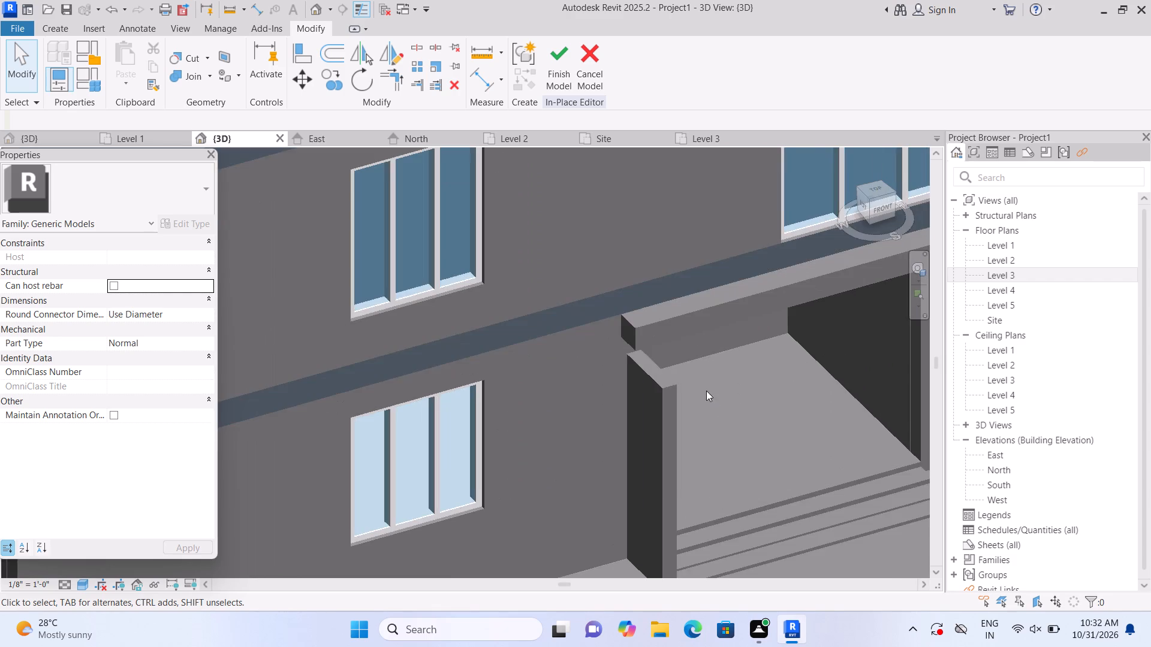
pyautogui.scroll(-2, 702, 389)
pyautogui.moveTo(750, 371); pyautogui.dragTo(650, 360, button='middle')
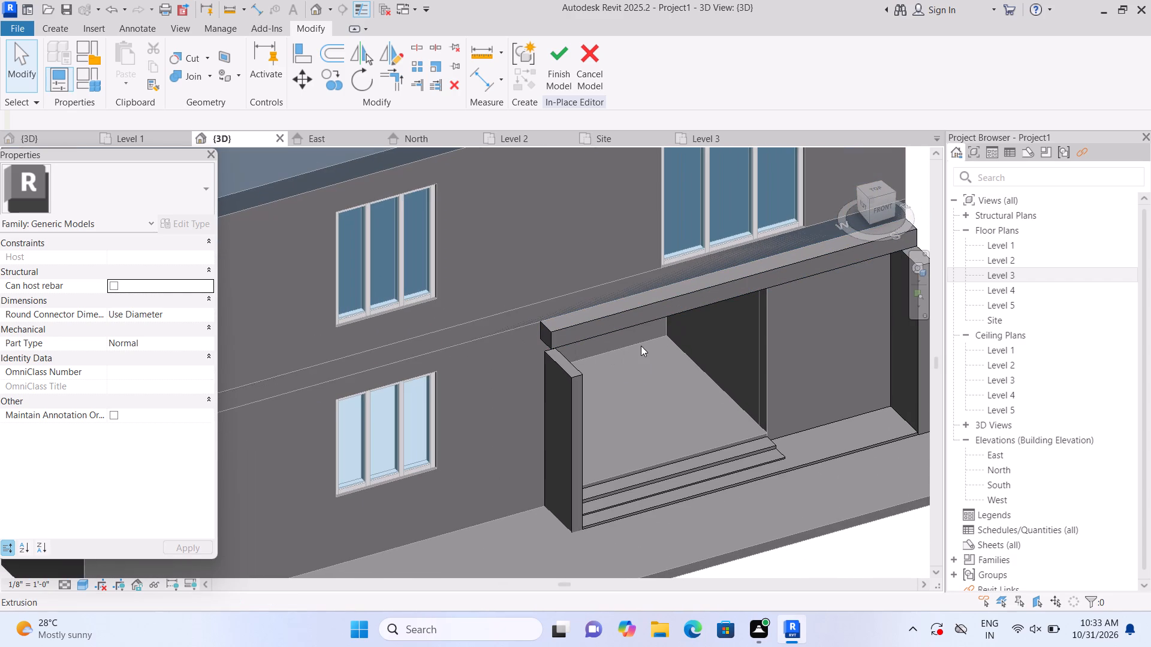
pyautogui.scroll(-2, 656, 380)
pyautogui.moveTo(692, 413); pyautogui.dragTo(583, 412, button='middle')
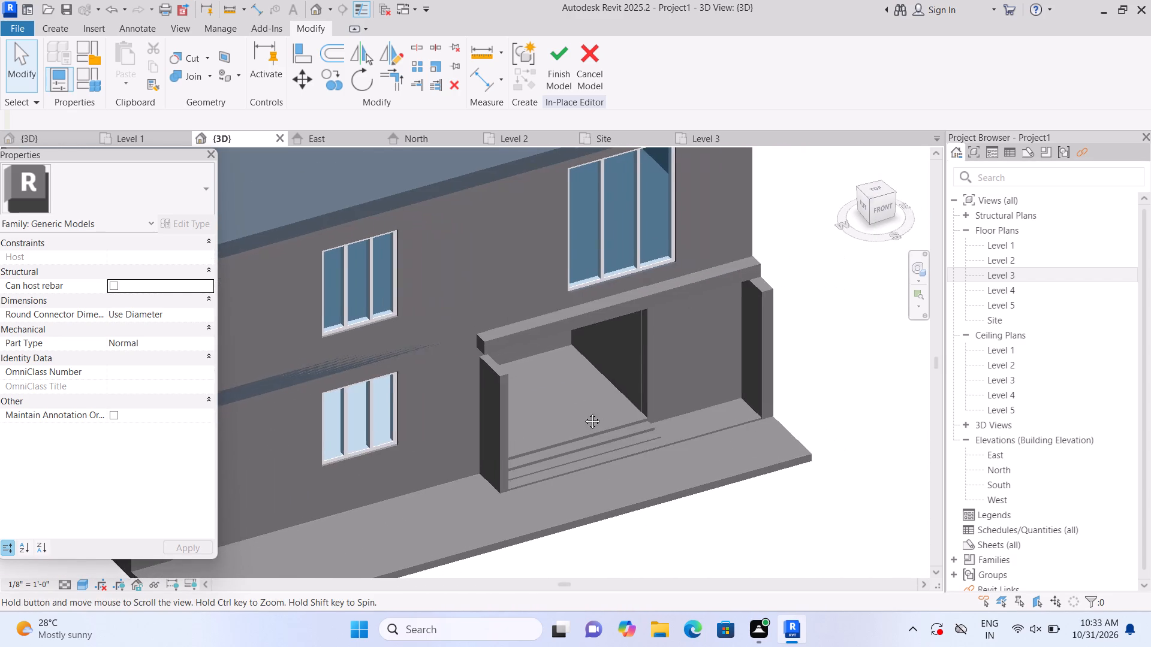
pyautogui.moveTo(583, 412); pyautogui.dragTo(575, 413, button='middle')
# Raise the top of the side wall beside the steps to the beam's underside, at an extrusion start of about -8' 5 3/8".
pyautogui.scroll(5, 450, 332)
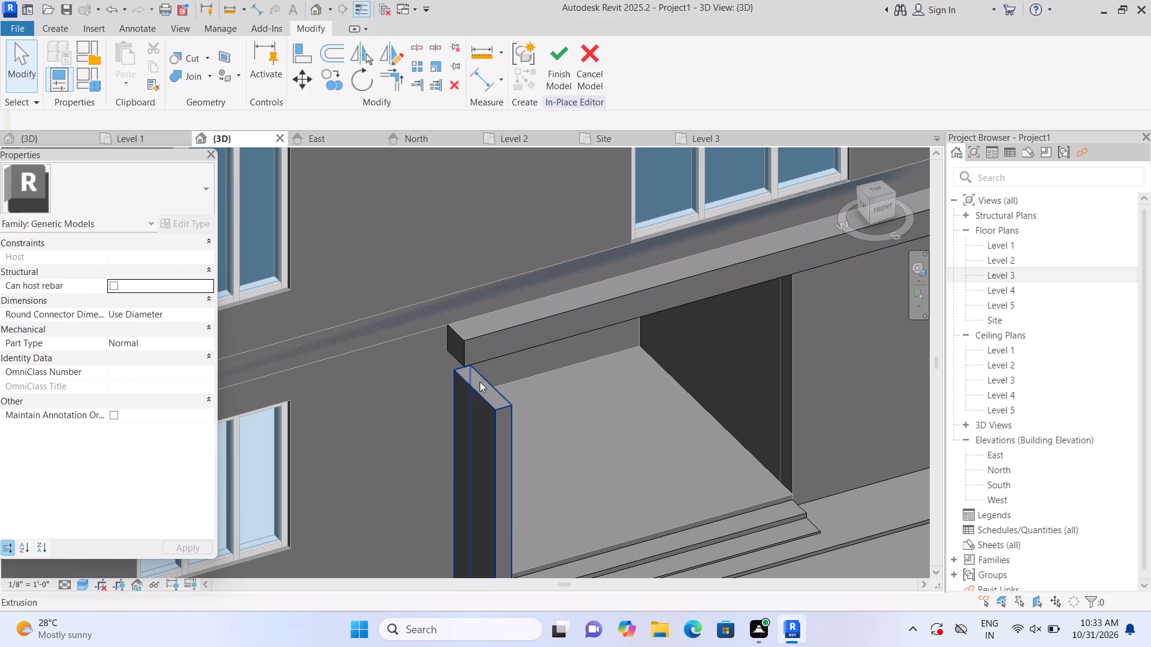
pyautogui.click(480, 382)
pyautogui.click(481, 382)
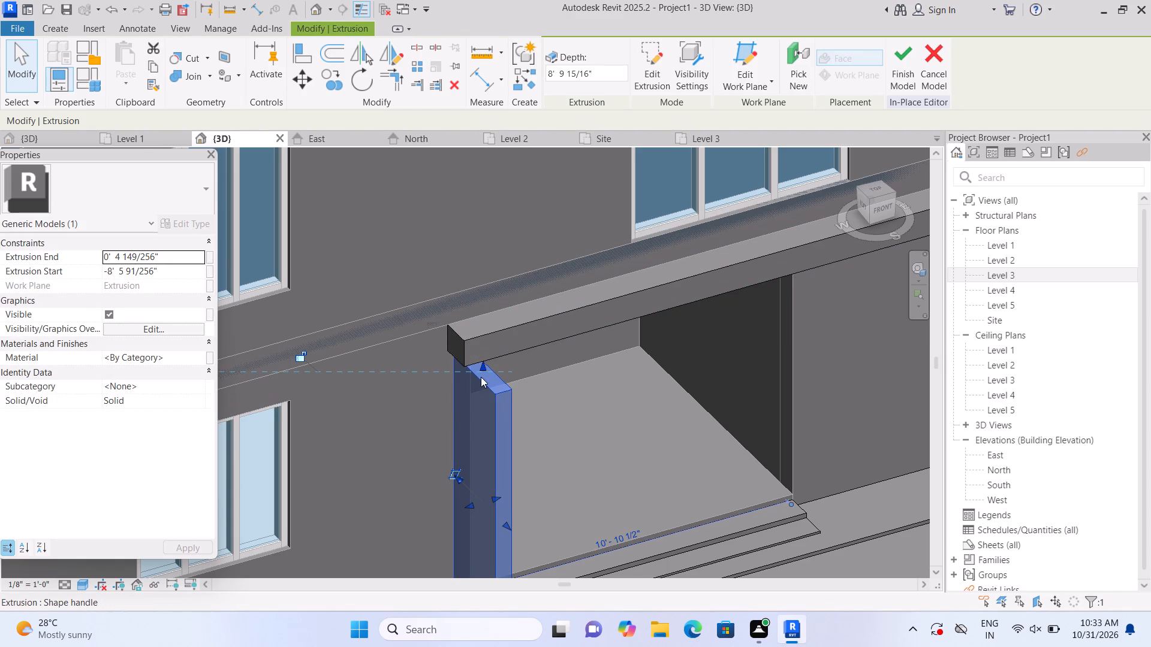
pyautogui.scroll(1, 485, 361)
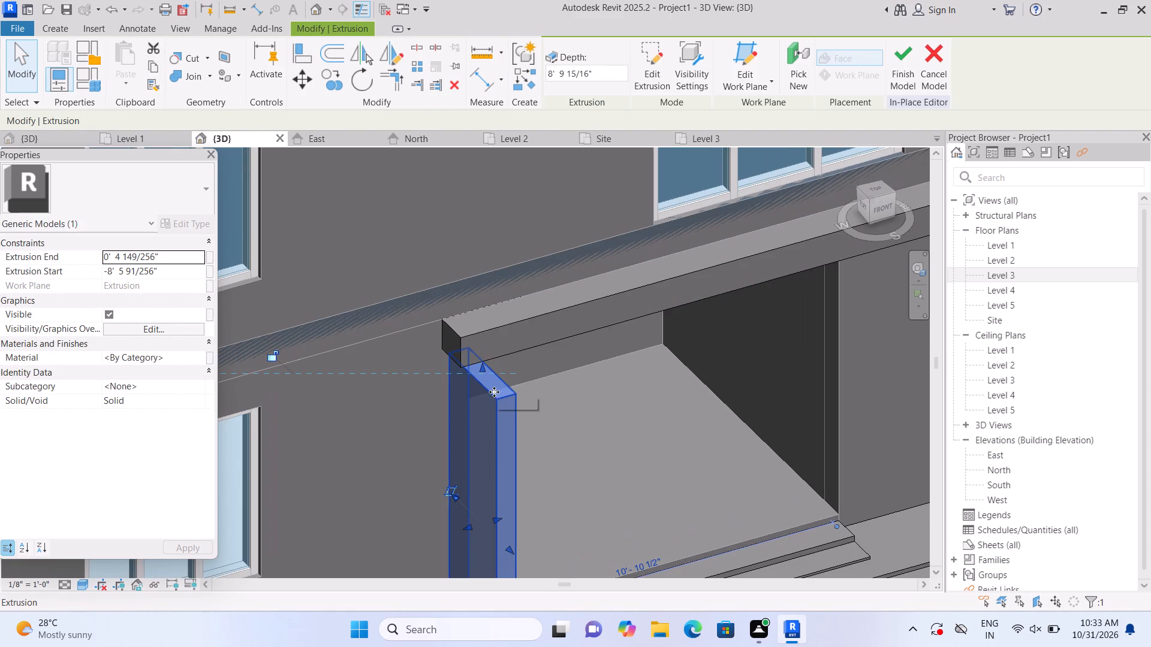
pyautogui.press('Escape')
# Select the beam spanning the two side walls of the entrance.
pyautogui.keyDown('shift'); pyautogui.scroll(1, 649, 507); pyautogui.keyUp('shift')
pyautogui.keyDown('shift'); pyautogui.moveTo(644, 503); pyautogui.dragTo(619, 457, button='middle'); pyautogui.keyUp('shift')
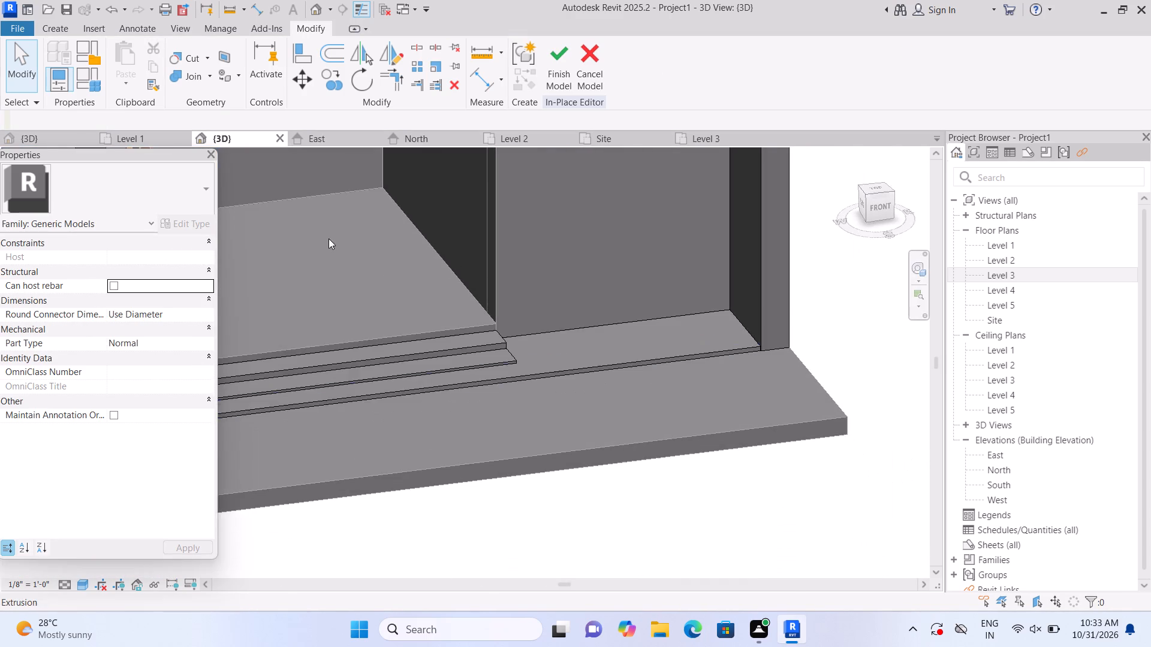
pyautogui.moveTo(336, 241); pyautogui.dragTo(543, 357, button='middle')
pyautogui.click(404, 165)
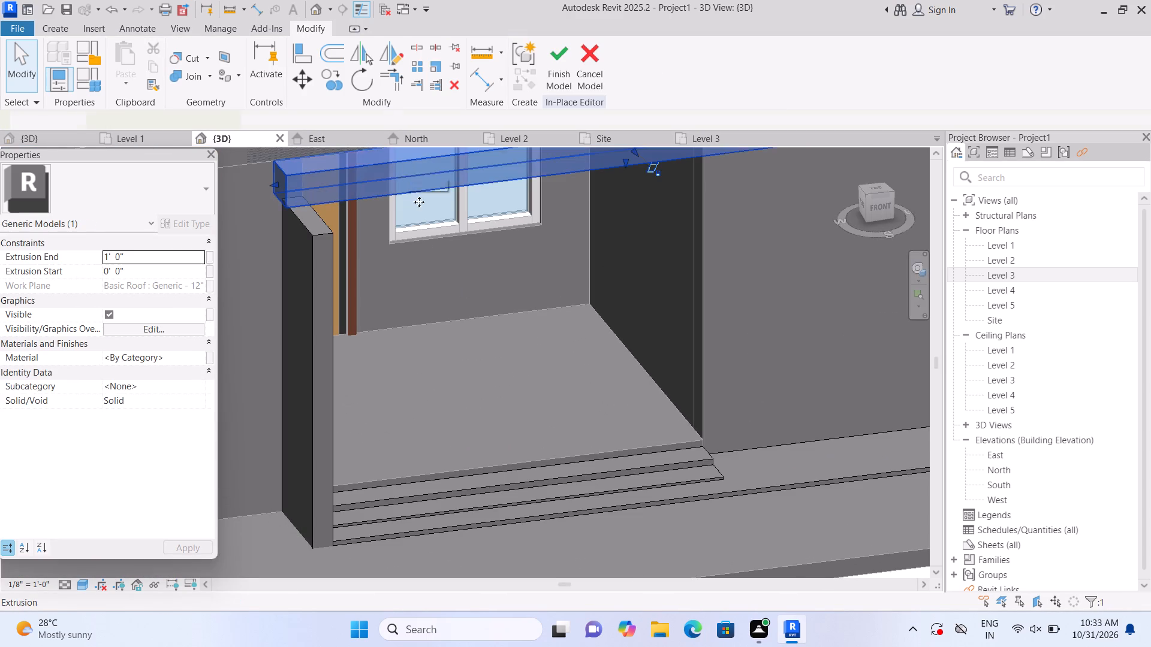
pyautogui.scroll(-3, 498, 236)
pyautogui.moveTo(546, 238); pyautogui.dragTo(537, 304, button='middle')
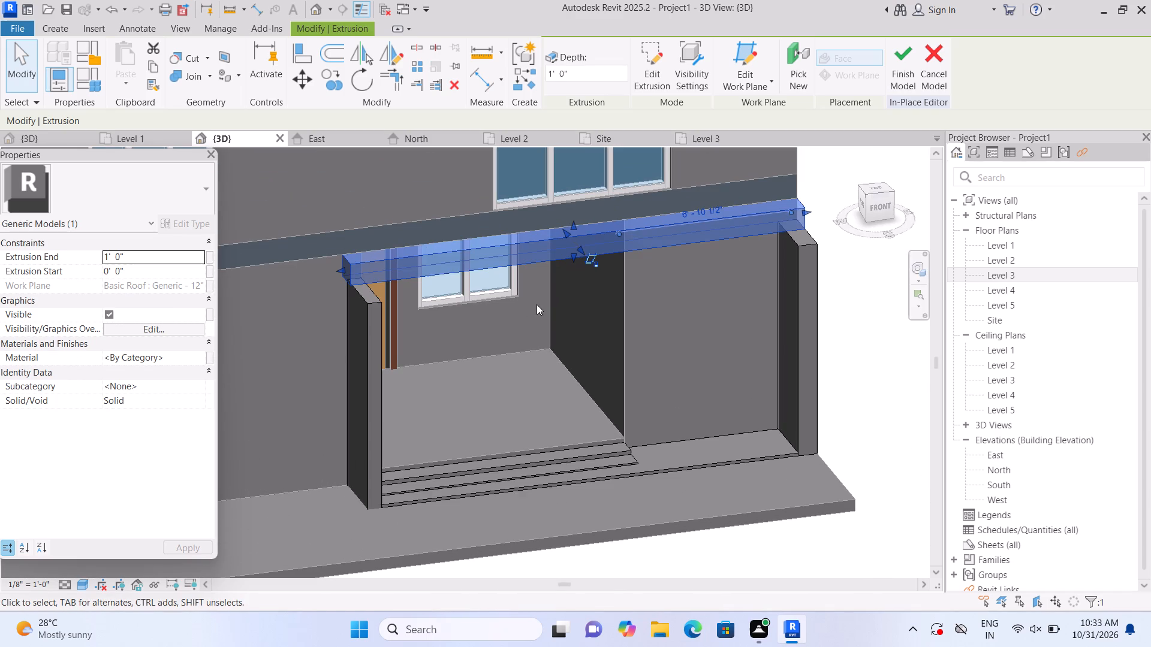
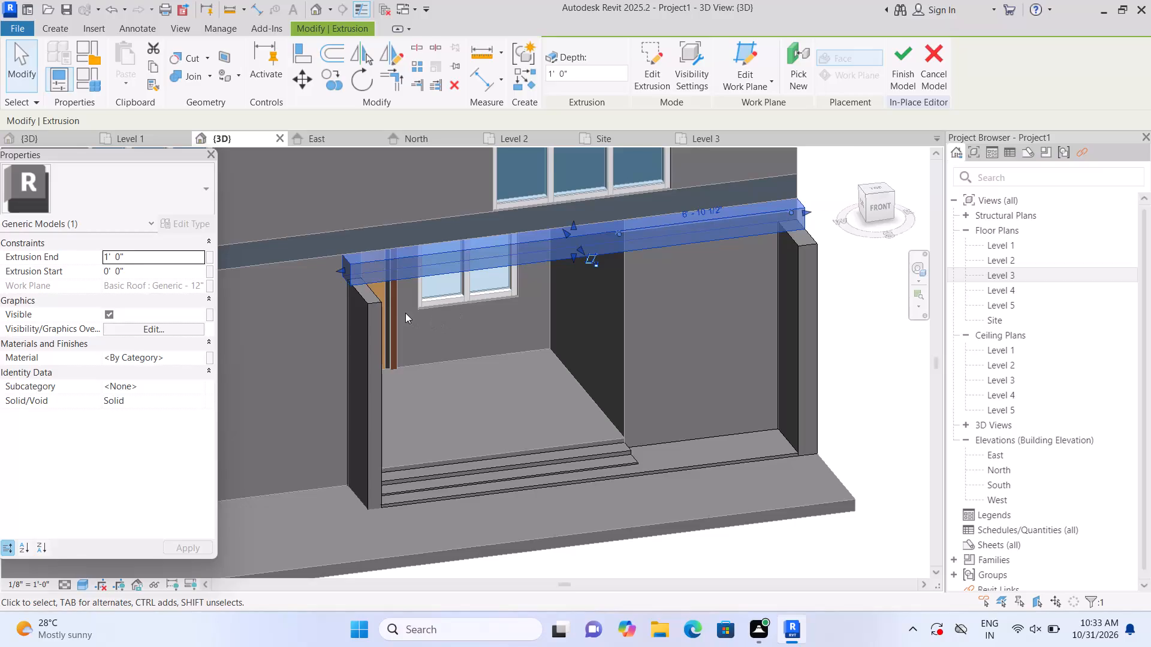
# Raise the top of the side wall beside the steps into the beam, at an extrusion start of about -8' 7 1/2".
pyautogui.scroll(1, 402, 312)
pyautogui.click(366, 294)
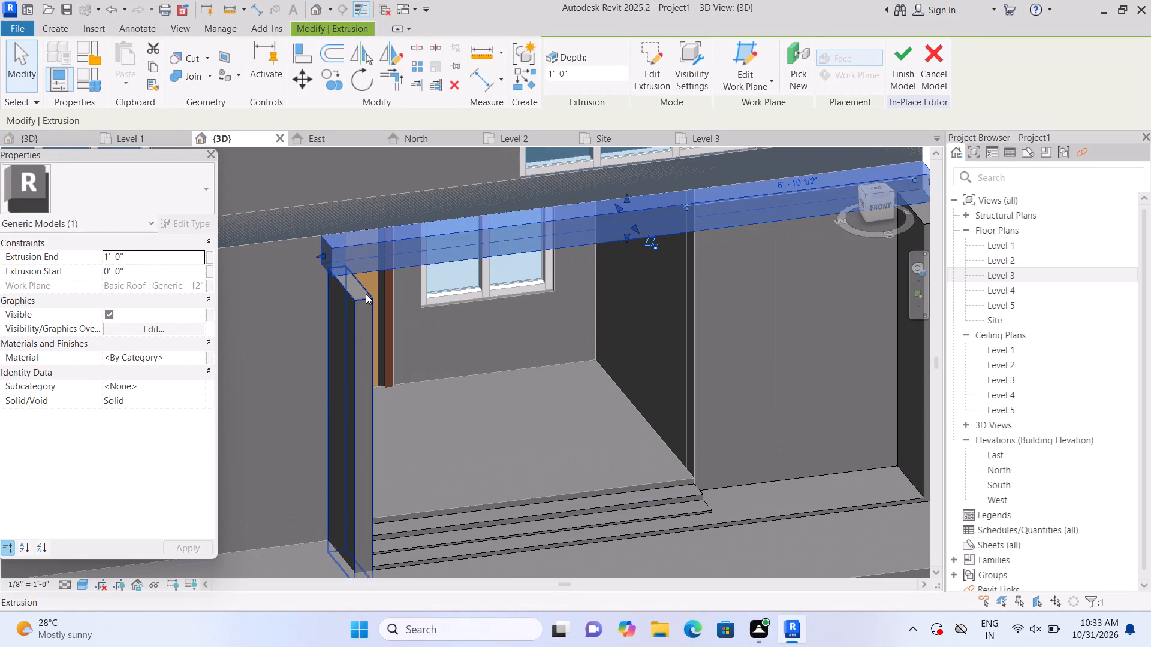
pyautogui.click(347, 275)
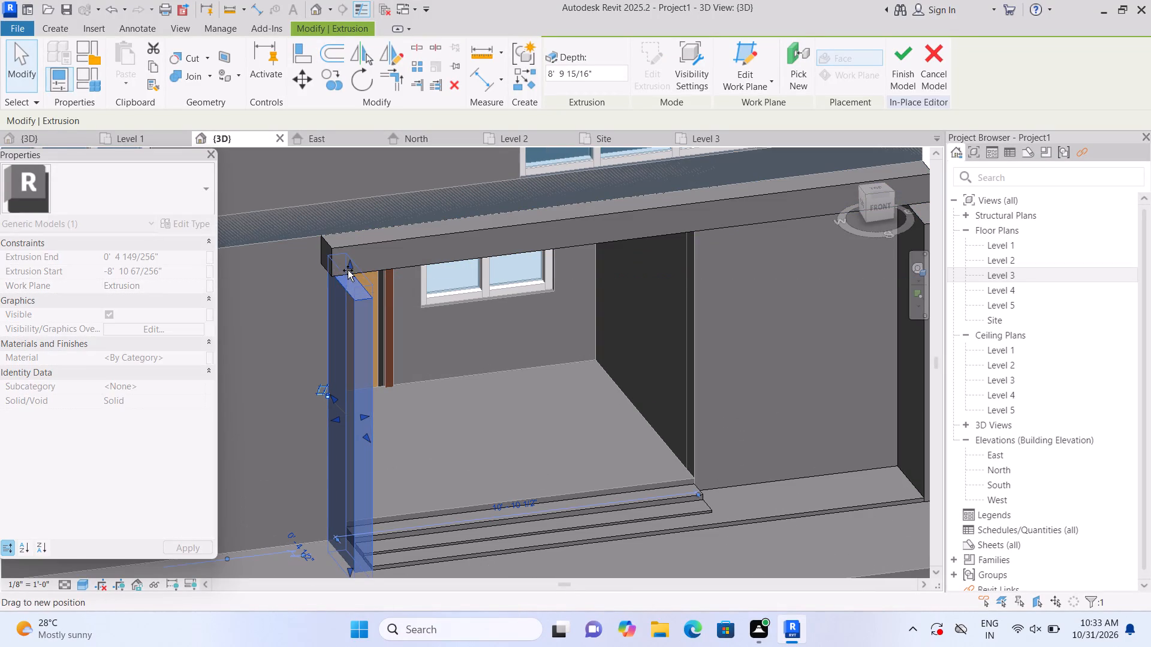
pyautogui.click(348, 270)
pyautogui.press('Escape')
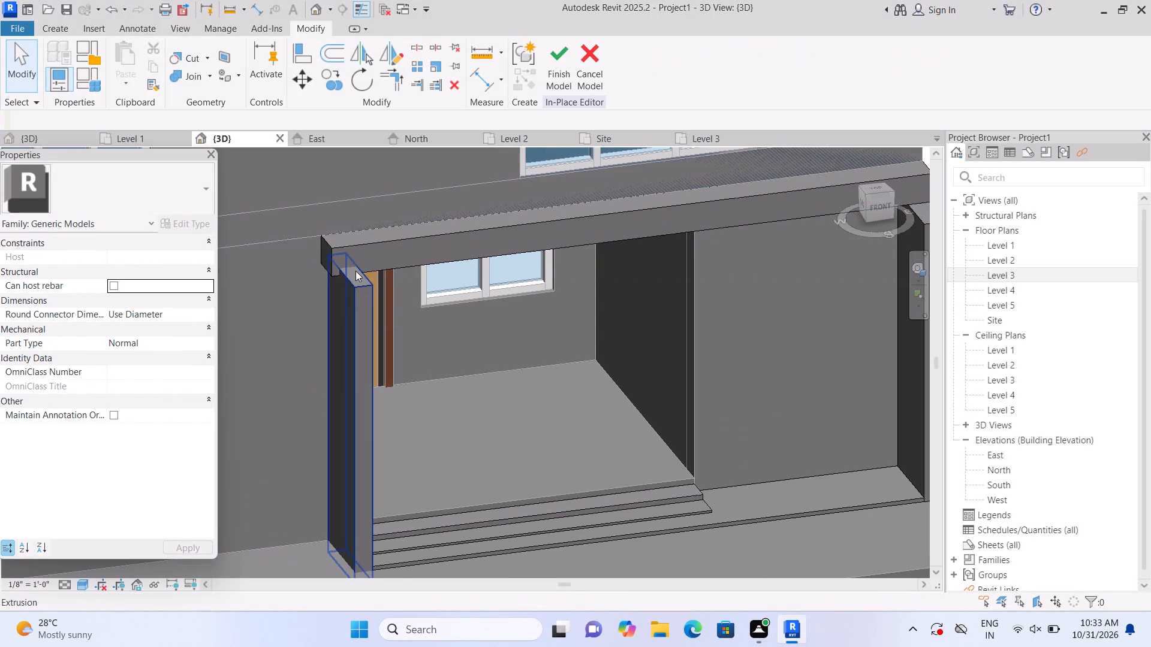
pyautogui.click(350, 276)
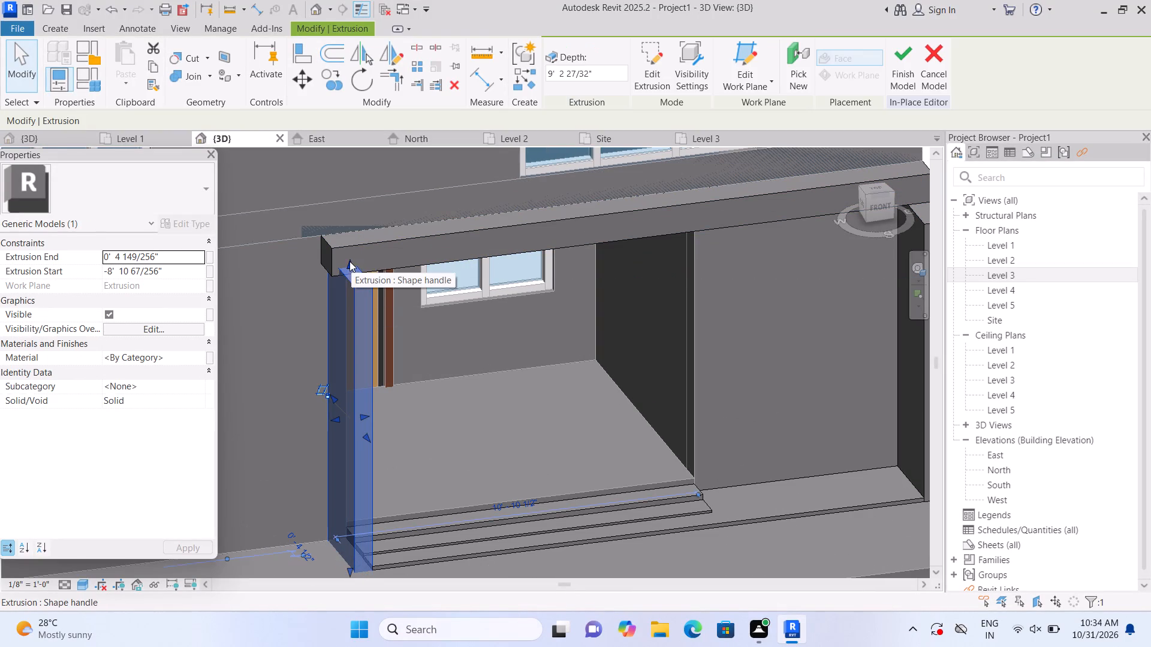
pyautogui.moveTo(349, 261); pyautogui.dragTo(348, 274)
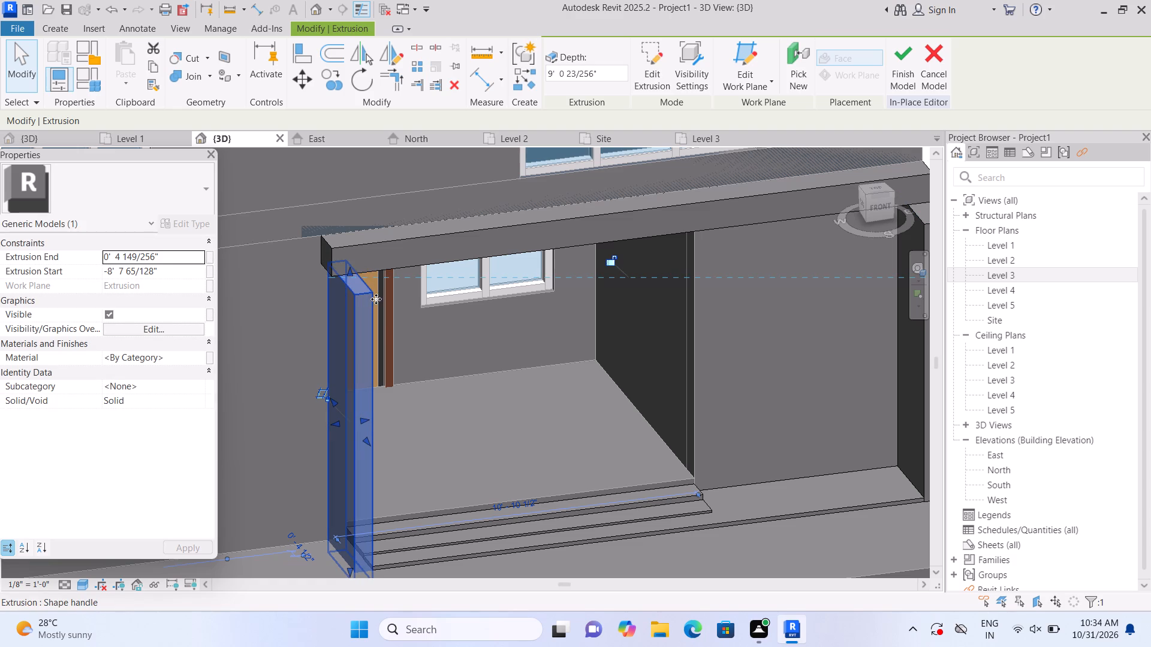
pyautogui.press('Escape')
pyautogui.scroll(-2, 423, 318)
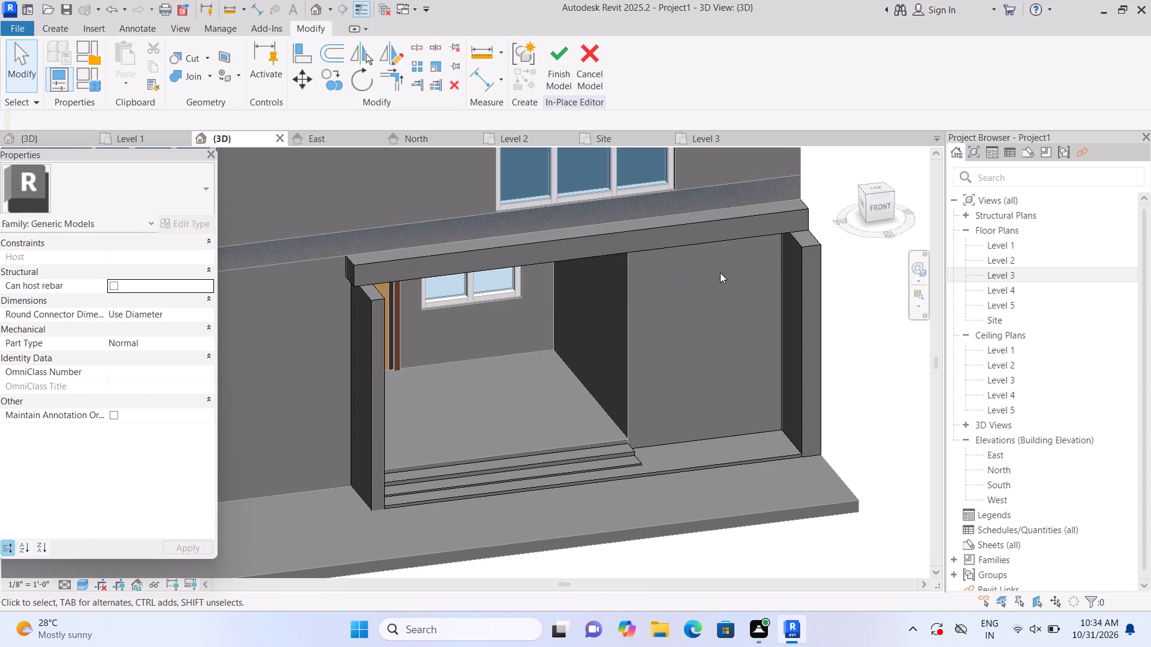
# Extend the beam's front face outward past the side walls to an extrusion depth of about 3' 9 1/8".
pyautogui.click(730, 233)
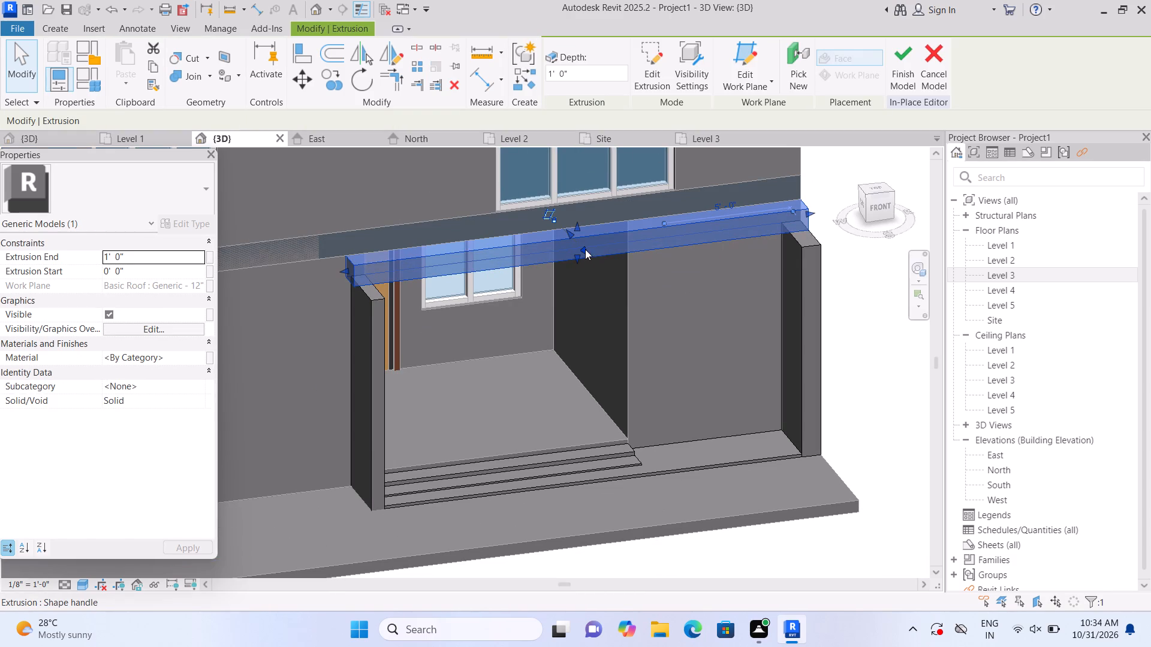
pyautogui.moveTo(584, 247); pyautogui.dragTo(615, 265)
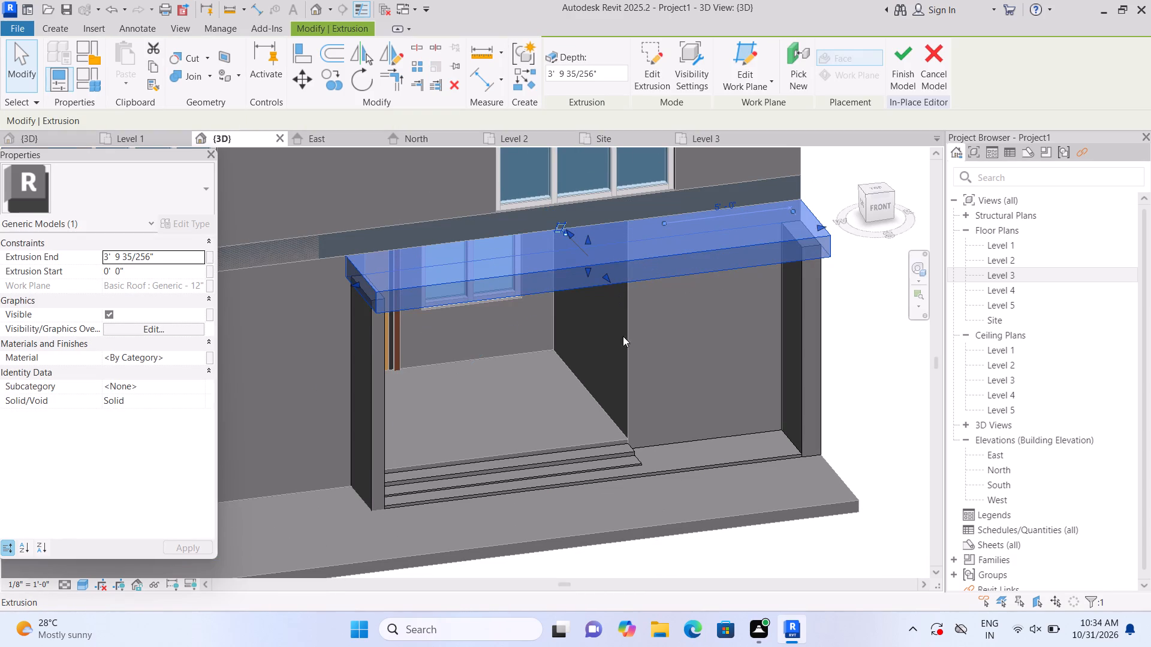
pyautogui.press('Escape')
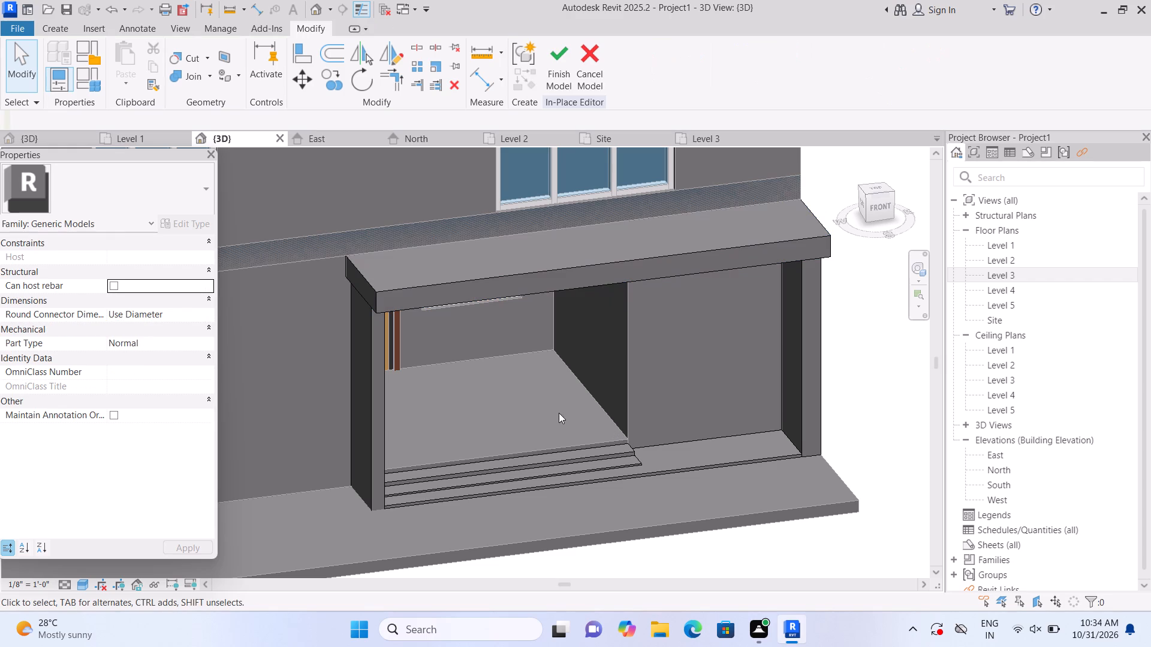
# Examine from the front how the widened beam sits over the two side walls of the entrance.
pyautogui.keyDown('shift'); pyautogui.moveTo(637, 591); pyautogui.dragTo(610, 570, button='middle'); pyautogui.keyUp('shift')
pyautogui.keyDown('shift'); pyautogui.moveTo(864, 551); pyautogui.dragTo(817, 569, button='middle'); pyautogui.keyUp('shift')
pyautogui.moveTo(395, 183); pyautogui.dragTo(755, 220, button='middle')
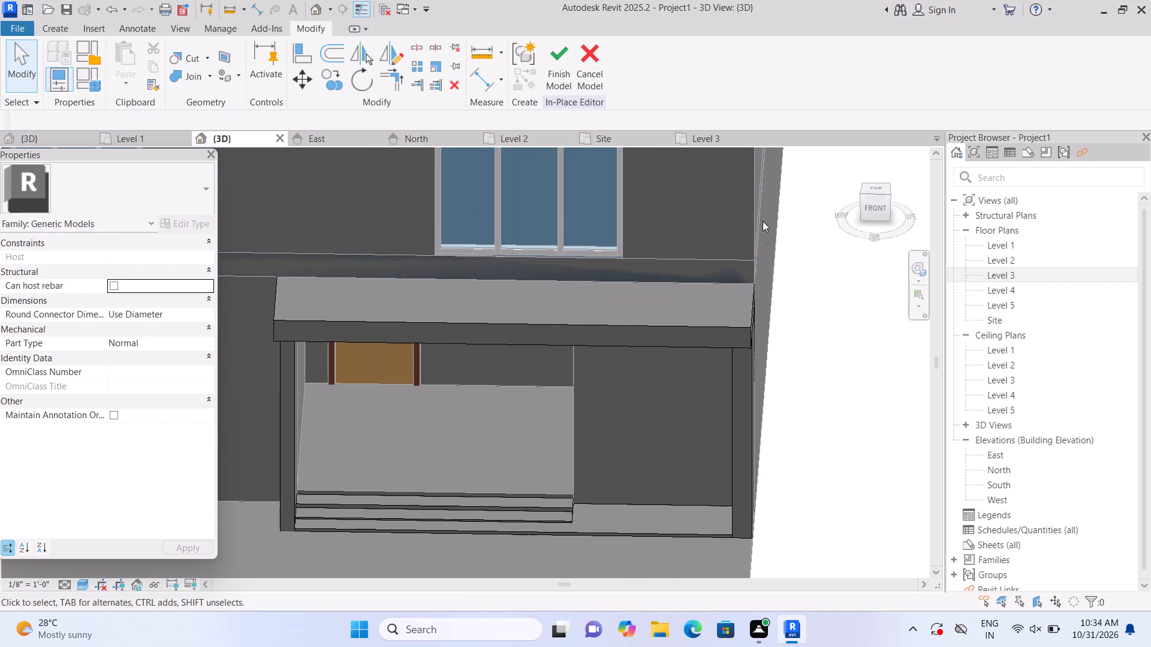
pyautogui.keyDown('shift'); pyautogui.moveTo(774, 606); pyautogui.dragTo(781, 575, button='middle'); pyautogui.keyUp('shift')
pyautogui.keyDown('shift'); pyautogui.moveTo(815, 512); pyautogui.dragTo(807, 436, button='middle'); pyautogui.keyUp('shift')
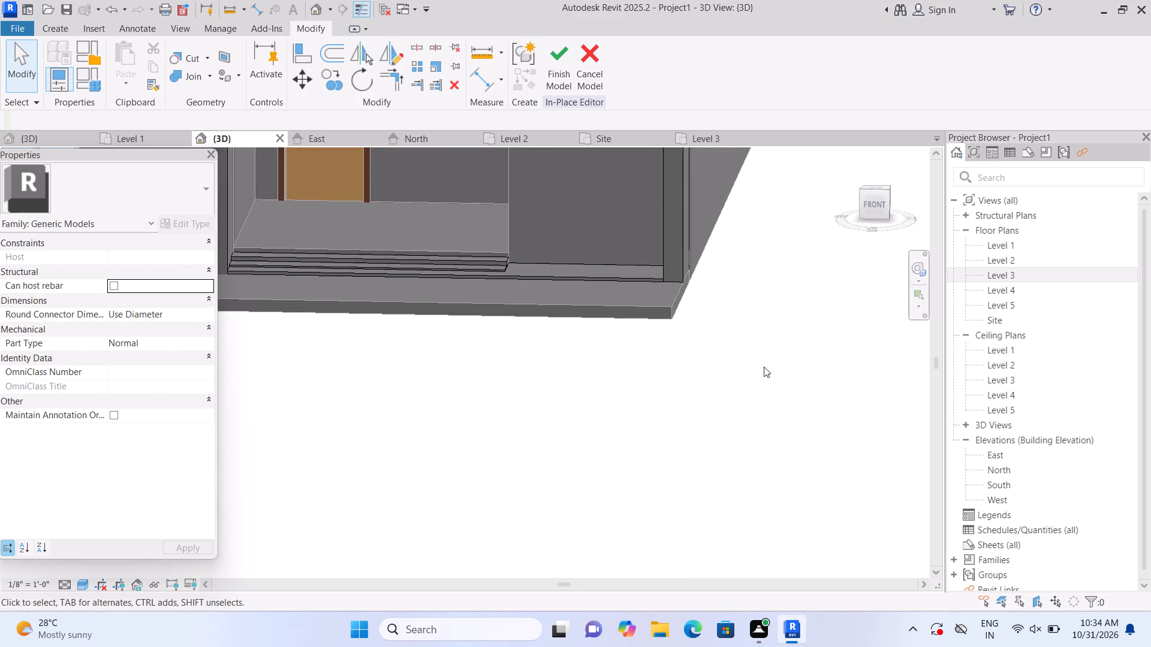
pyautogui.moveTo(705, 252); pyautogui.dragTo(799, 412, button='middle')
pyautogui.scroll(1, 742, 304)
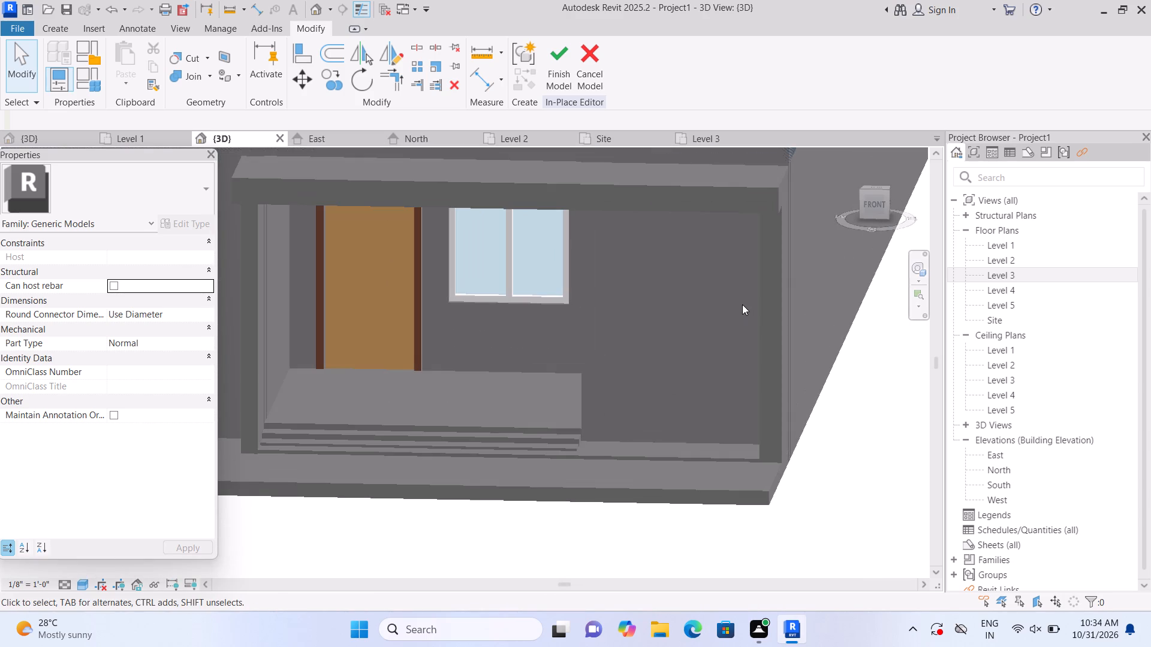
pyautogui.scroll(1, 767, 327)
pyautogui.scroll(-2, 767, 331)
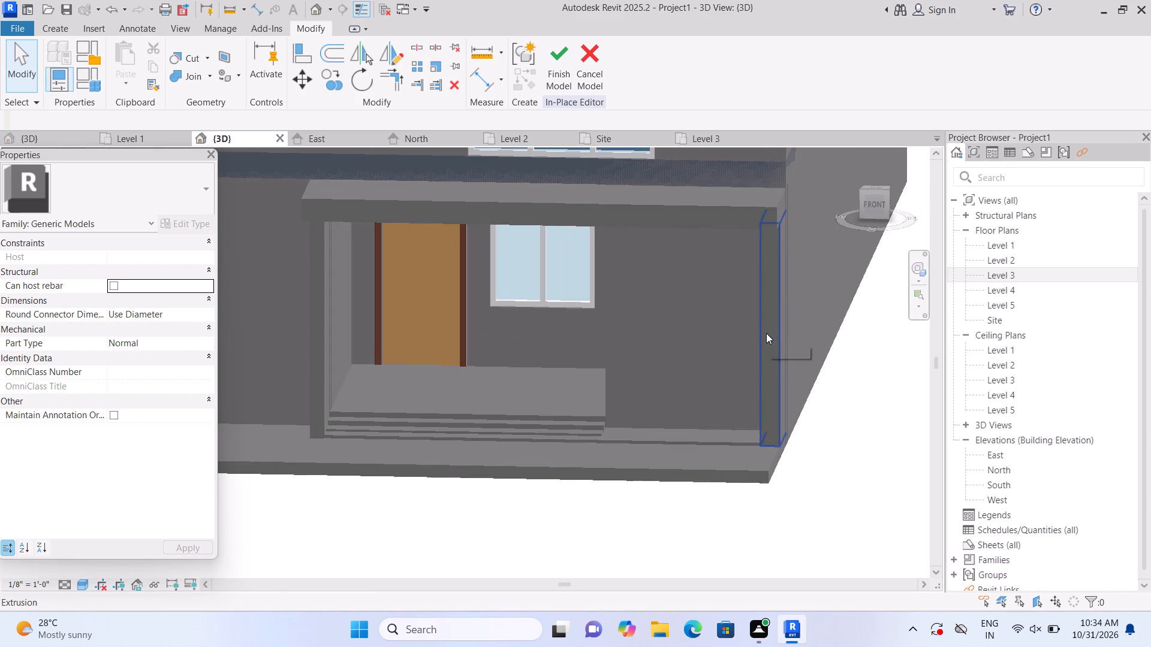
pyautogui.scroll(1, 767, 265)
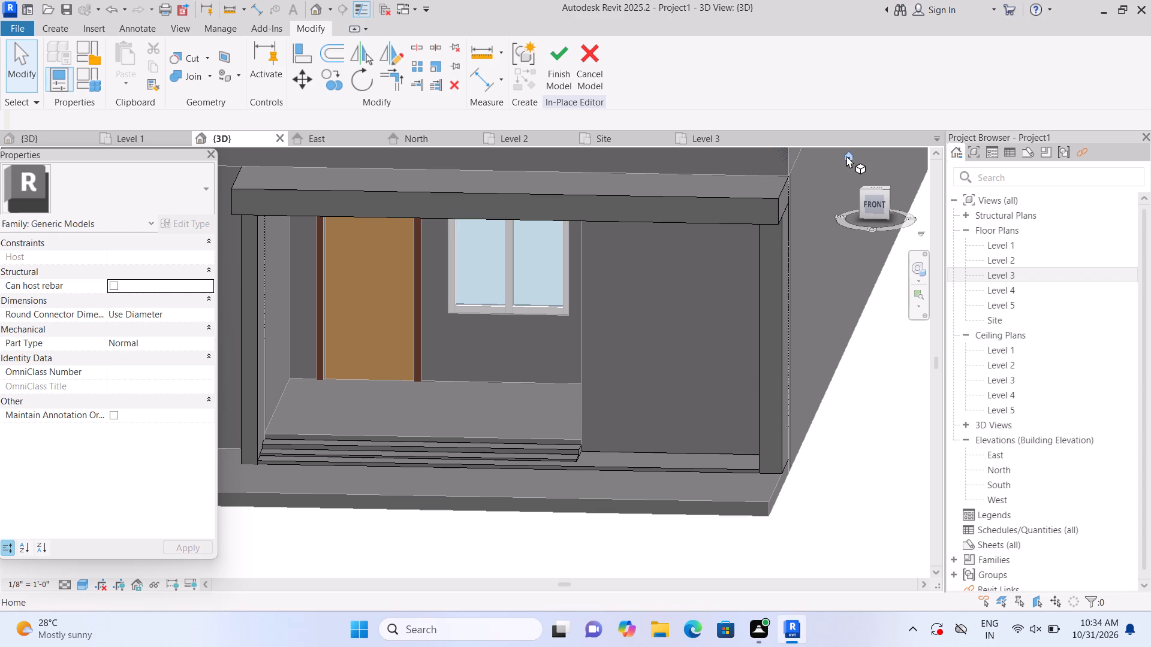
# Shorten the beam slightly at its end over the side wall beside the steps.
pyautogui.click(846, 156)
pyautogui.scroll(3, 380, 400)
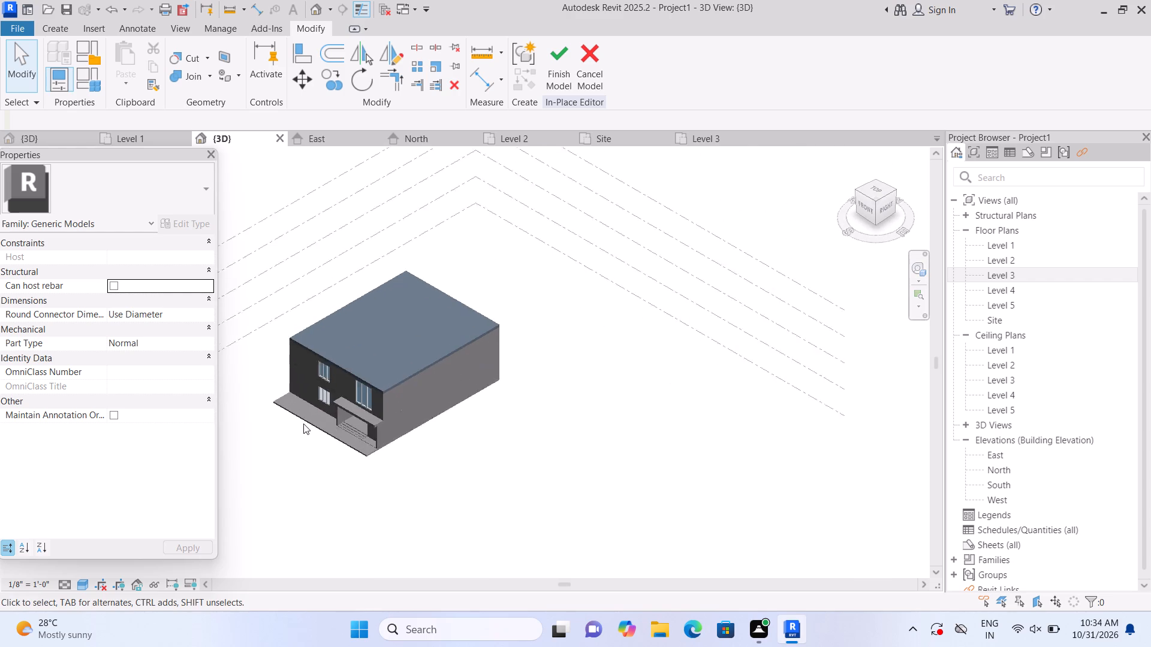
pyautogui.scroll(10, 303, 424)
pyautogui.scroll(2, 388, 409)
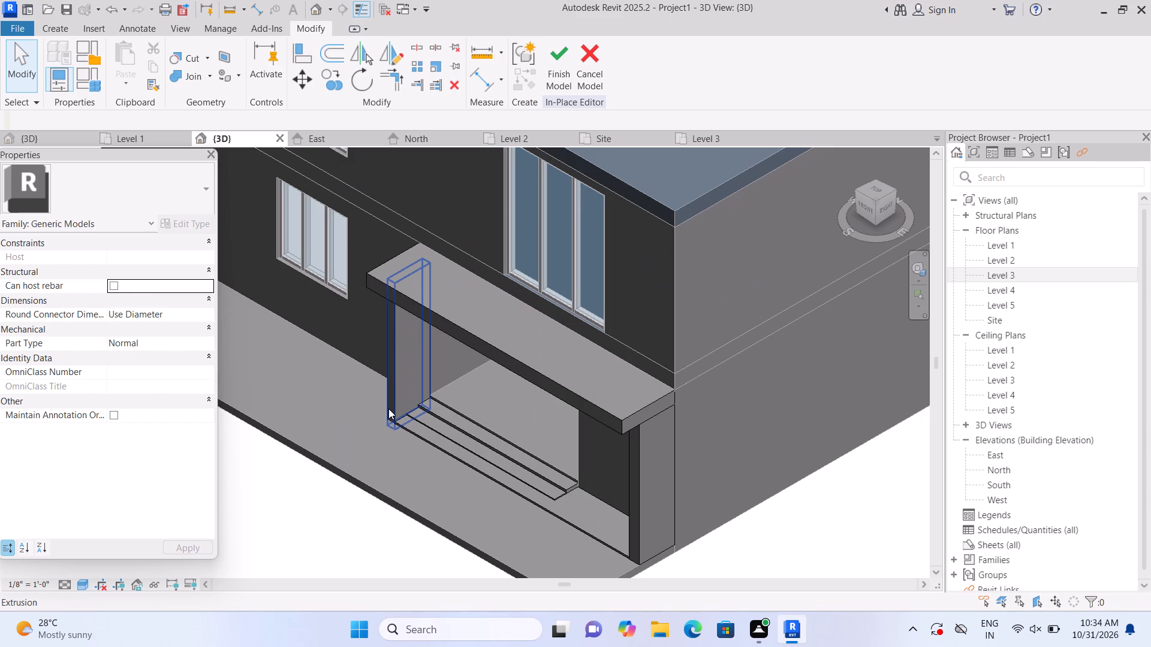
pyautogui.scroll(3, 385, 410)
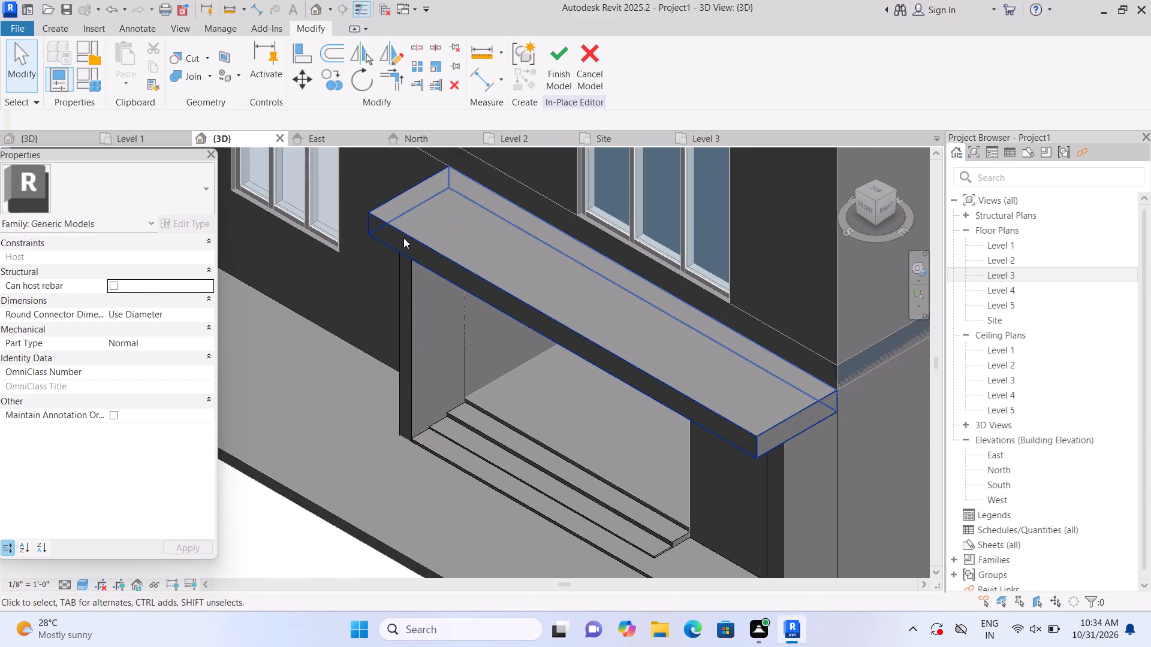
pyautogui.click(403, 238)
pyautogui.moveTo(405, 194); pyautogui.dragTo(421, 201)
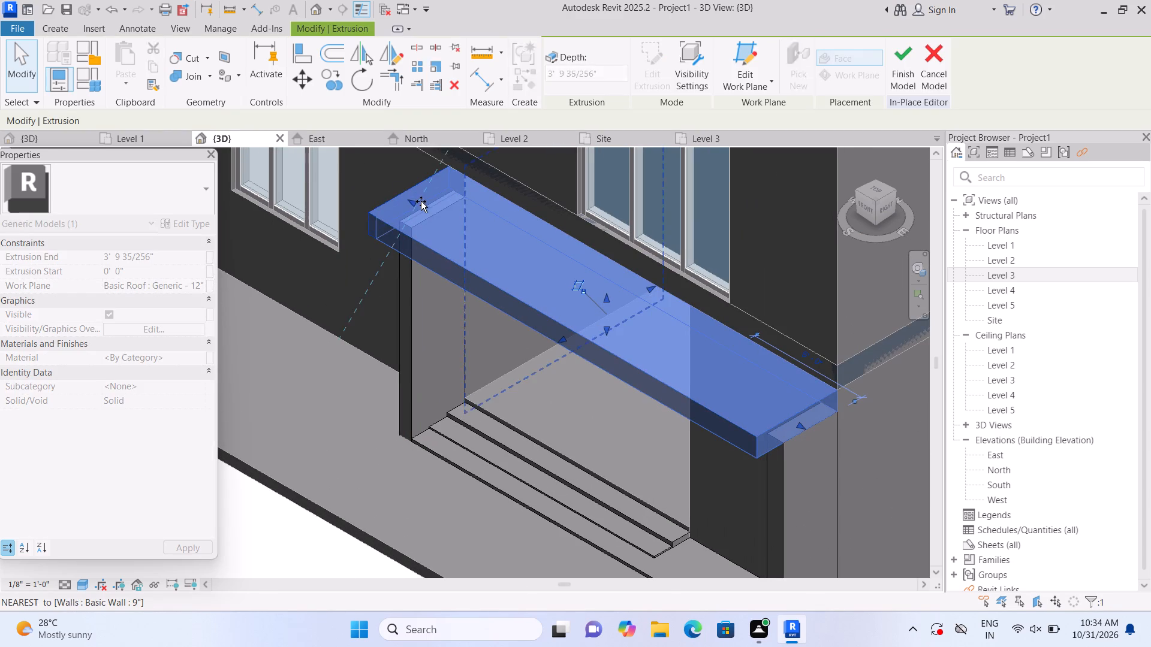
pyautogui.moveTo(421, 201); pyautogui.dragTo(426, 204)
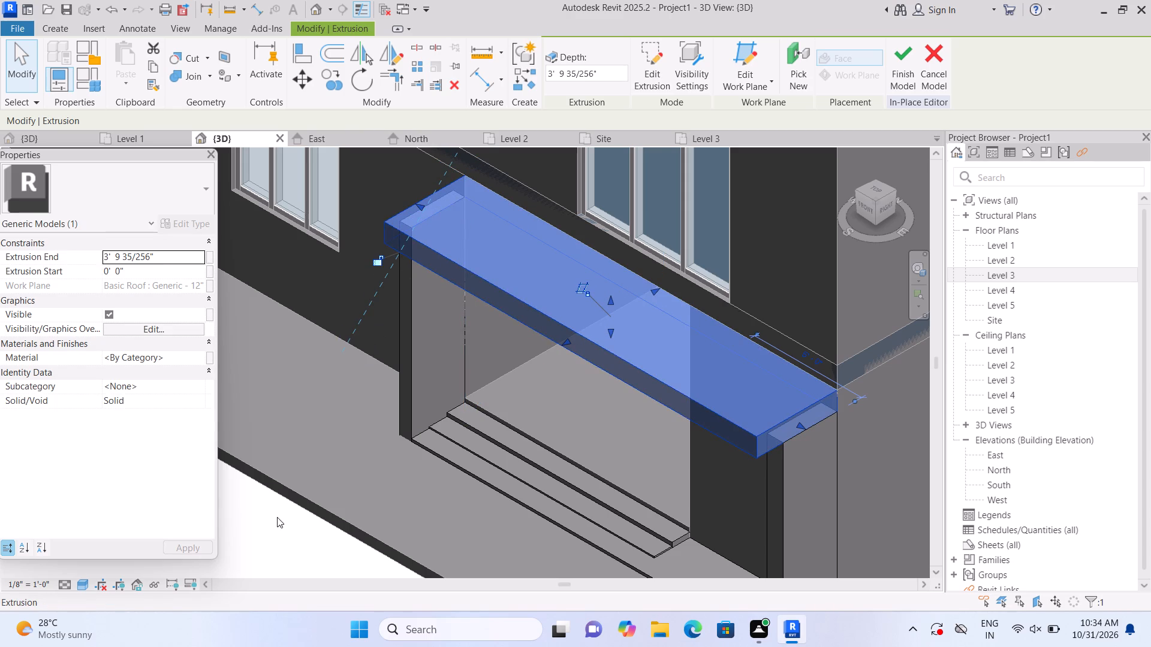
pyautogui.click(278, 517)
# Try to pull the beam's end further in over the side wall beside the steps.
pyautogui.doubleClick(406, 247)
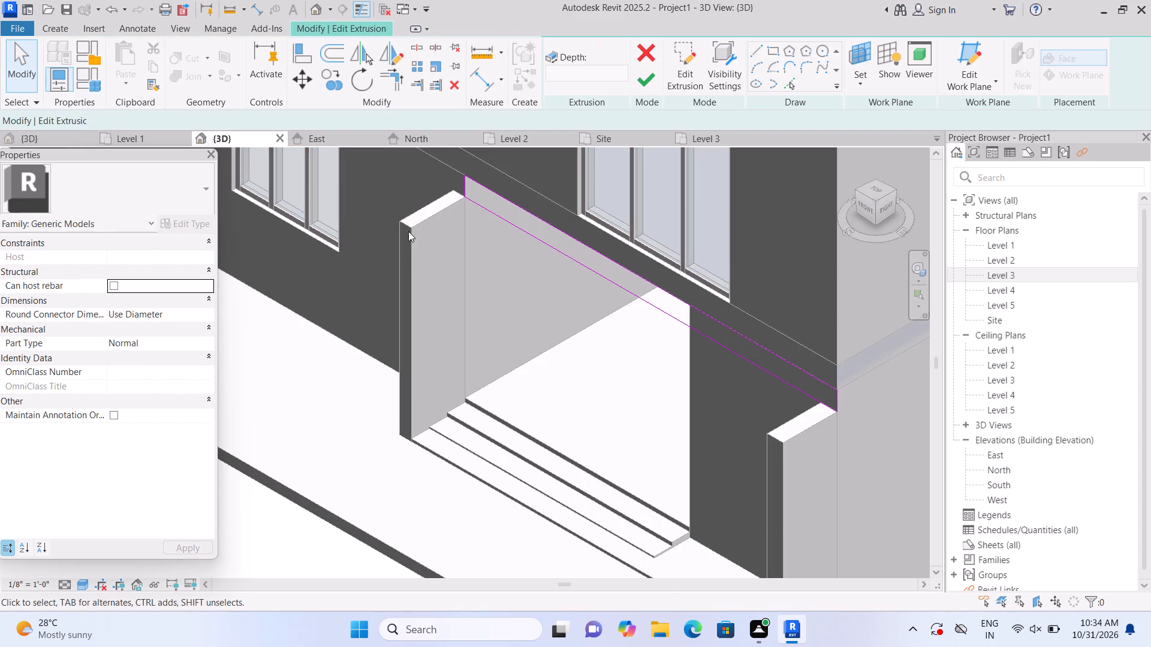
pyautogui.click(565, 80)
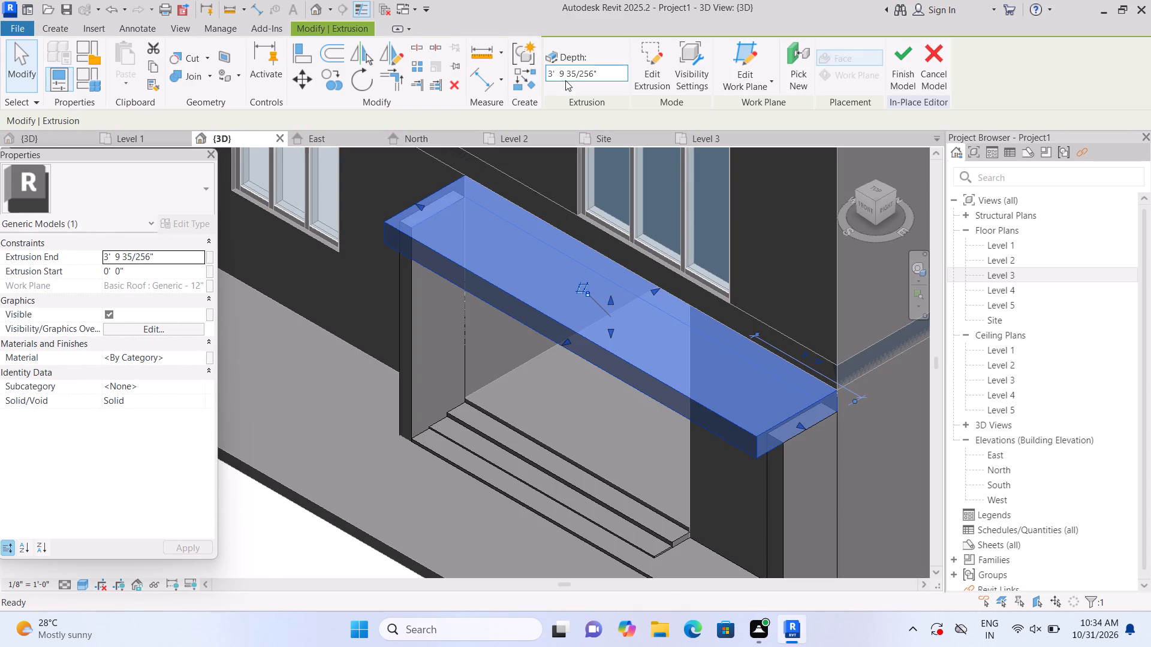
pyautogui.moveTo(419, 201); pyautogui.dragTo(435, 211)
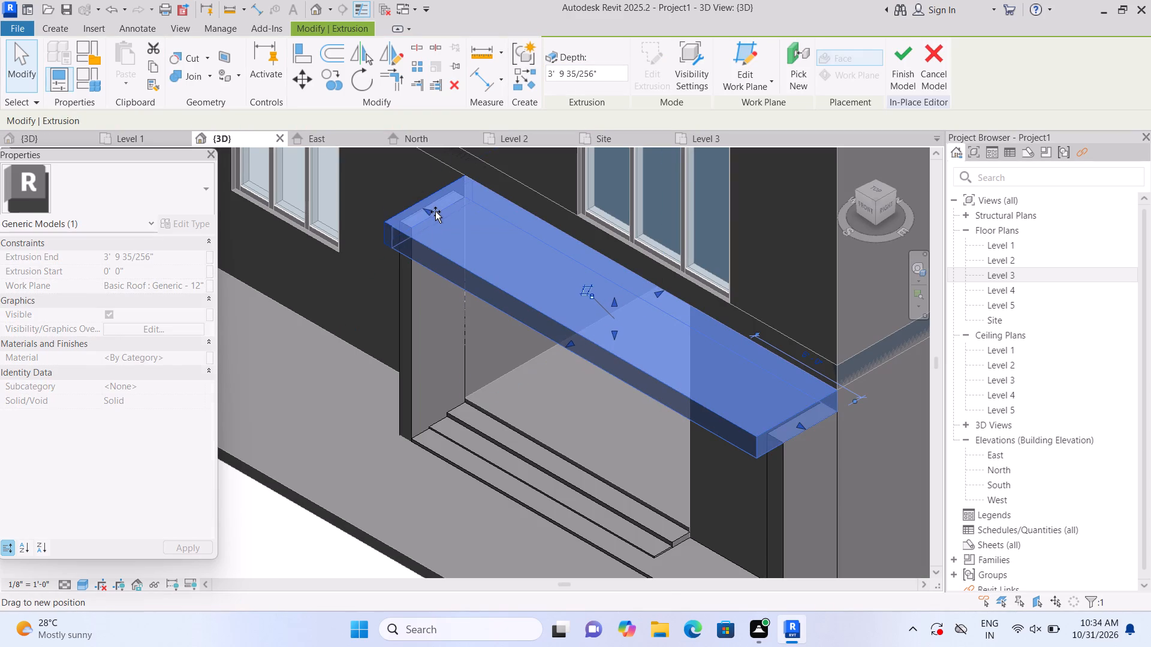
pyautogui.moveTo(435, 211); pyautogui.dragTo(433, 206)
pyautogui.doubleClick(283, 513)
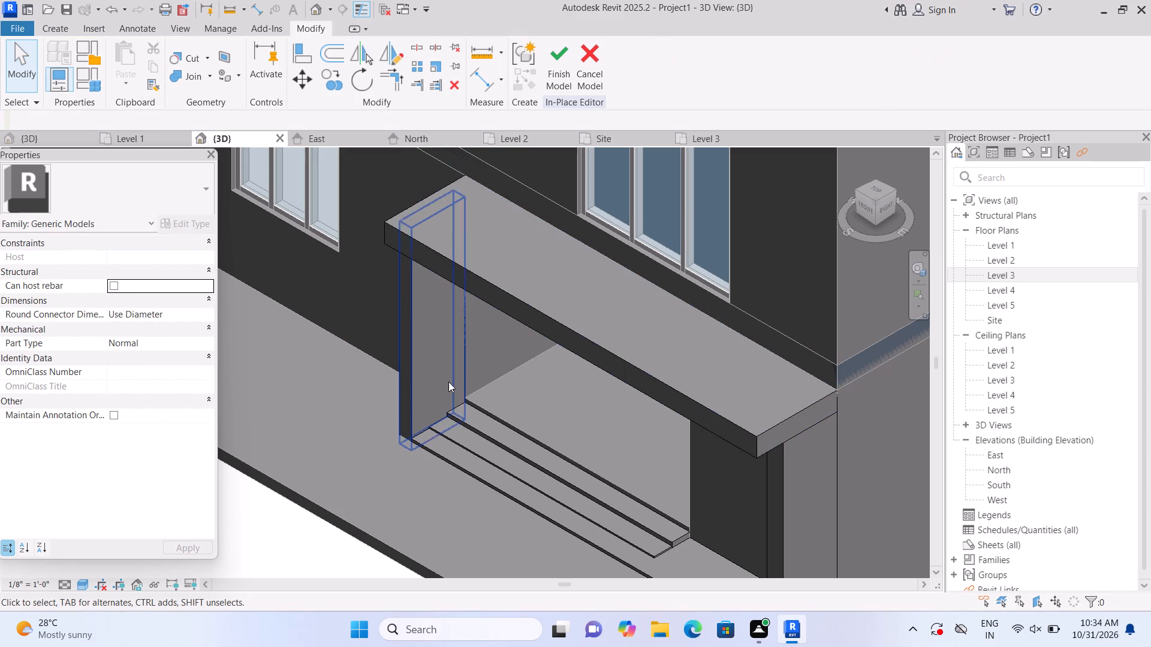
# Pull the beam's front face back behind the side walls' front faces, to an extrusion depth of 2' 6".
pyautogui.click(549, 312)
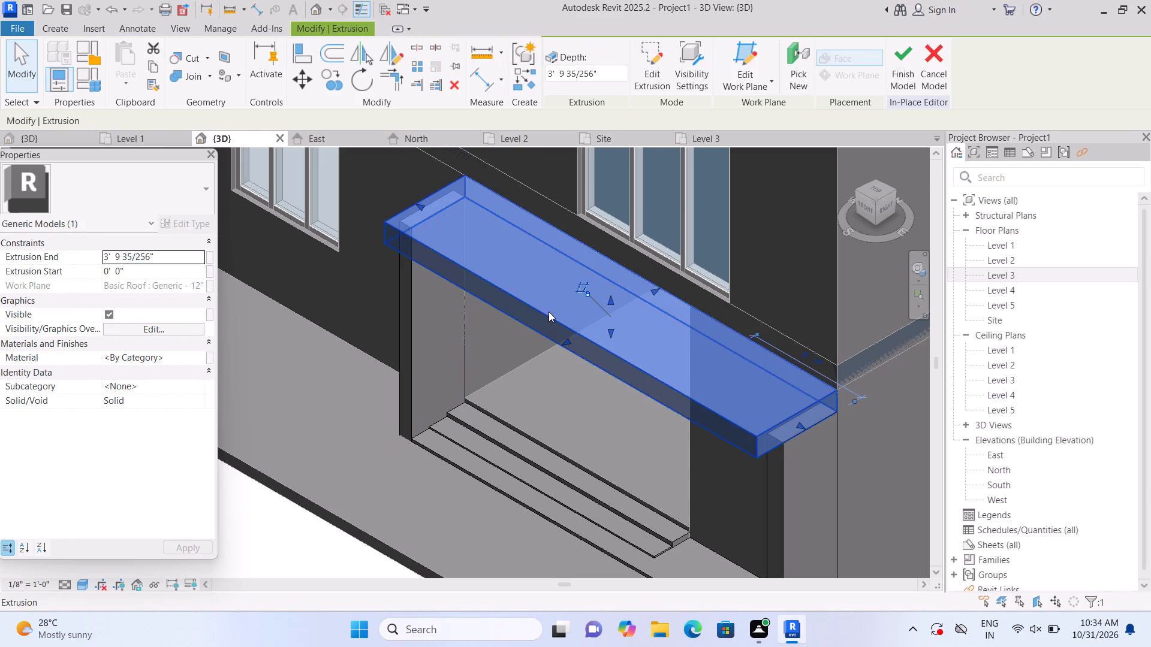
pyautogui.moveTo(346, 539); pyautogui.dragTo(340, 415, button='middle')
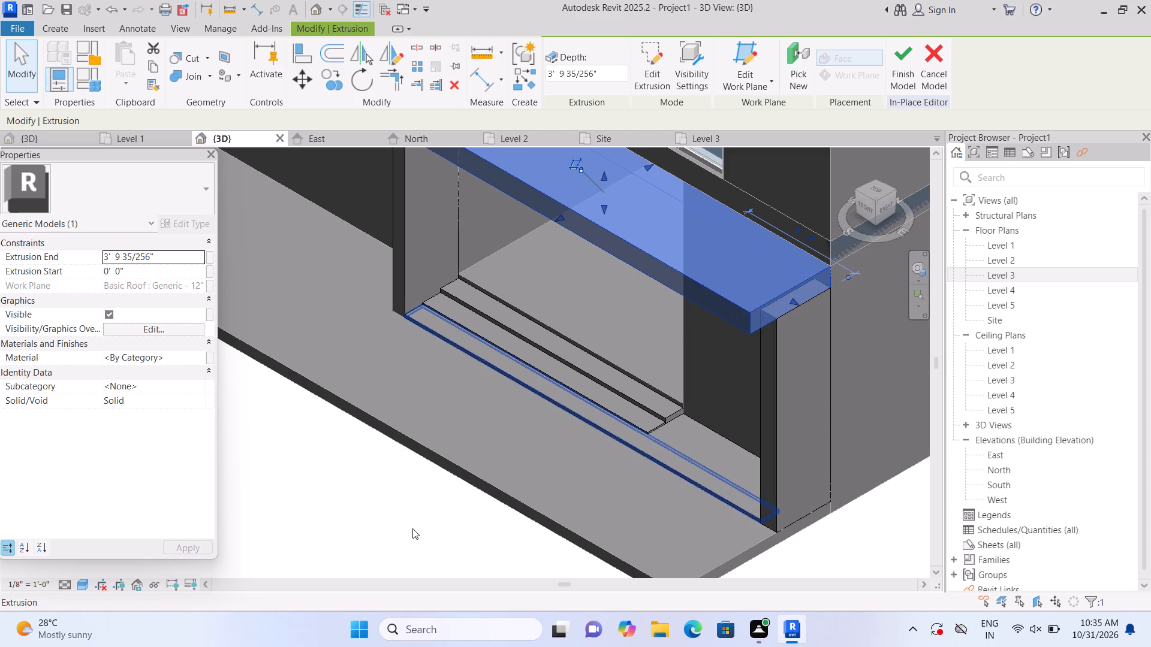
pyautogui.moveTo(409, 531); pyautogui.dragTo(401, 595, button='middle')
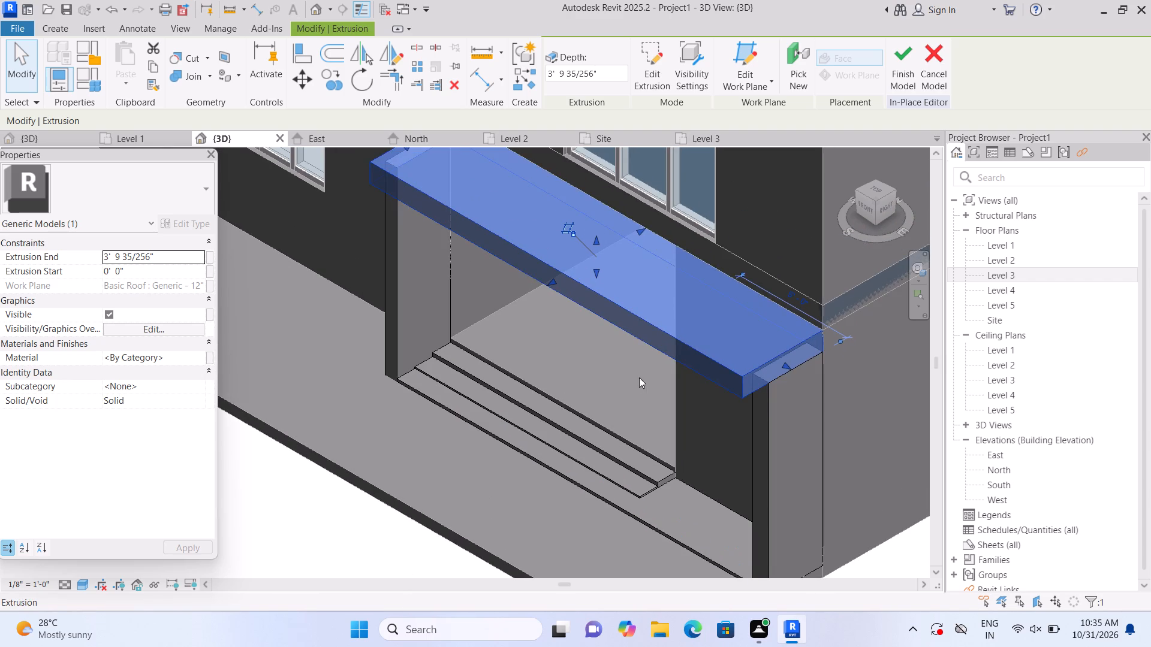
pyautogui.moveTo(553, 281); pyautogui.dragTo(562, 273)
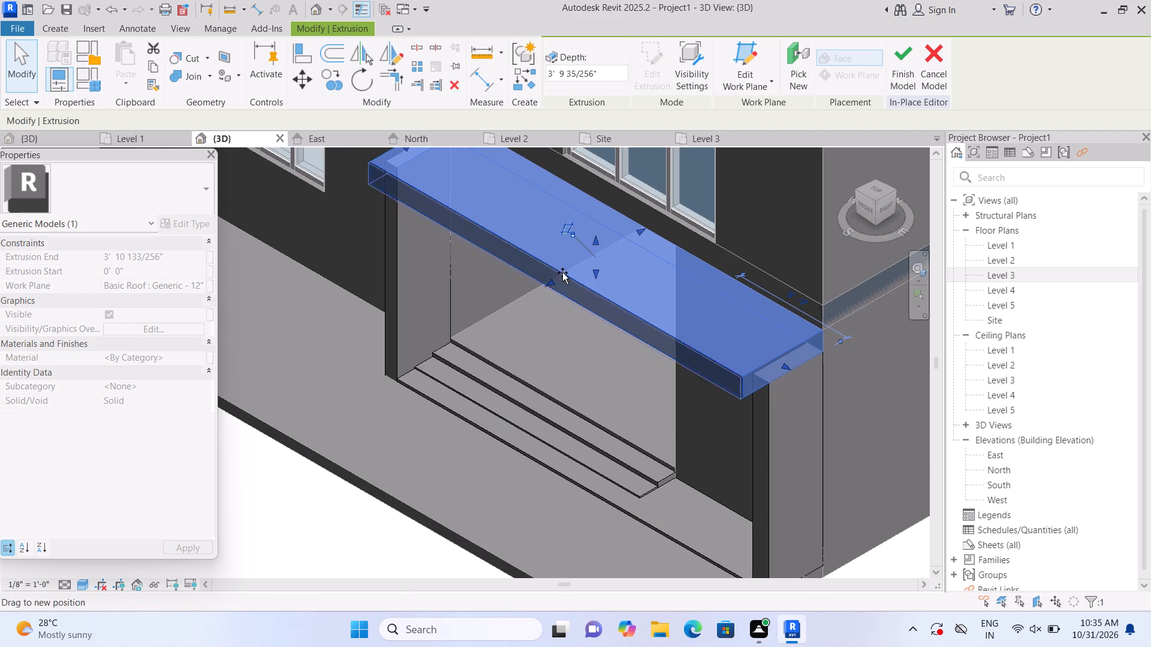
pyautogui.moveTo(562, 273); pyautogui.dragTo(575, 255)
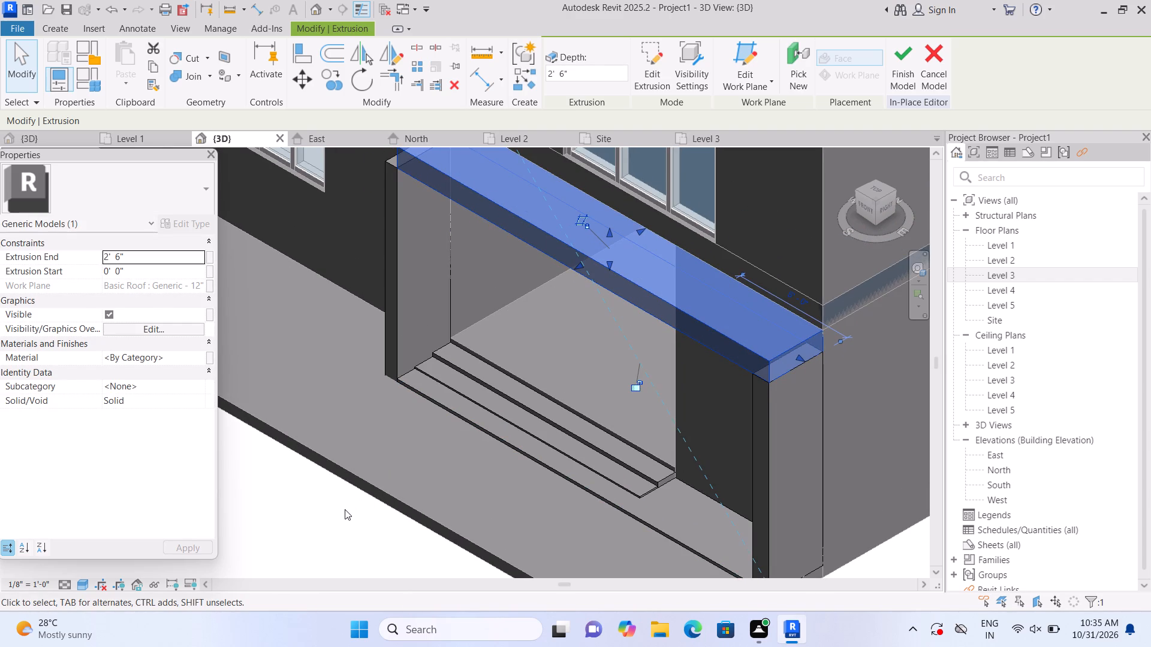
pyautogui.doubleClick(345, 509)
# Raise the top of the side wall at the building's corner above the beam, to an extrusion depth of about 10' 0 3/4".
pyautogui.scroll(-2, 344, 509)
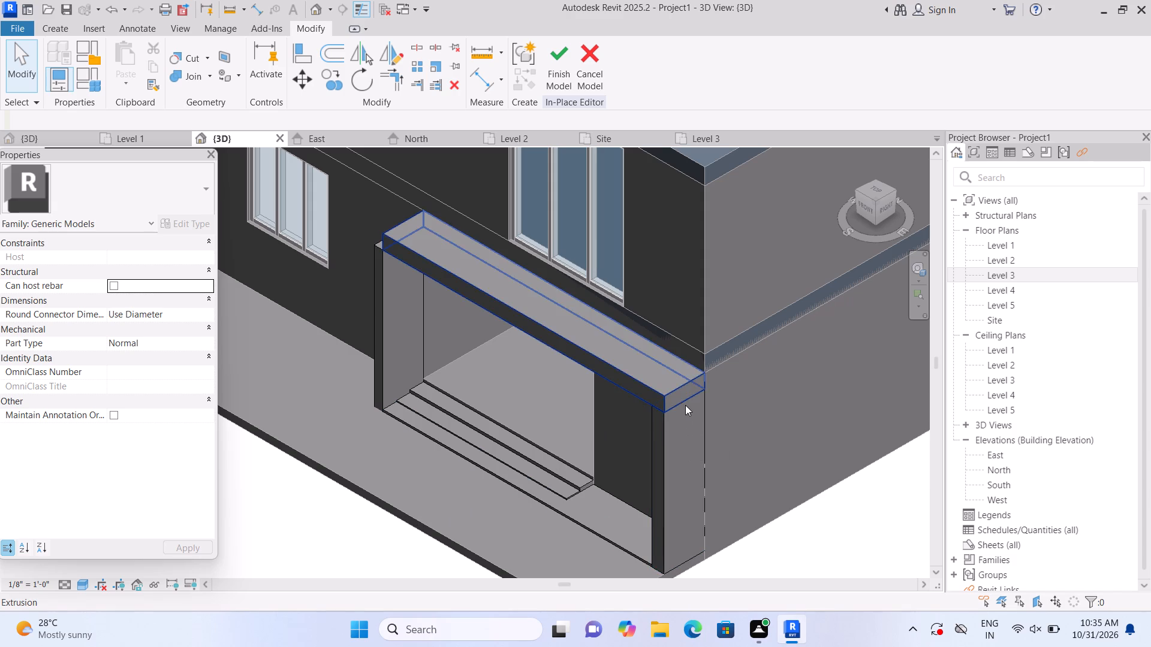
pyautogui.click(679, 426)
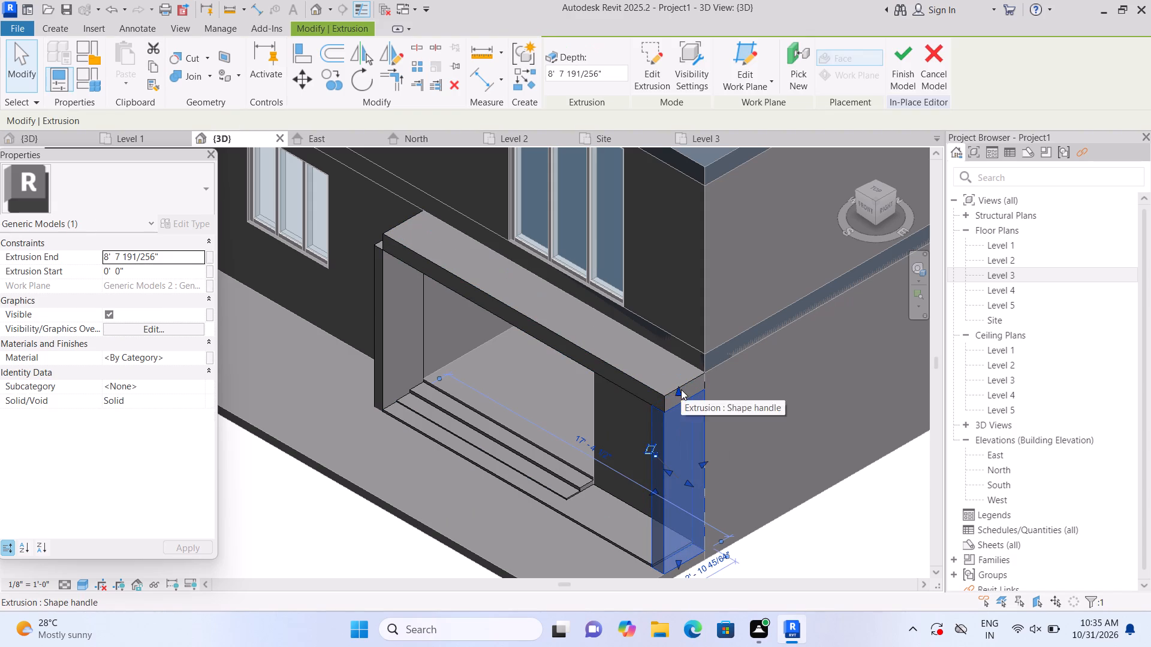
pyautogui.moveTo(679, 389); pyautogui.dragTo(679, 382)
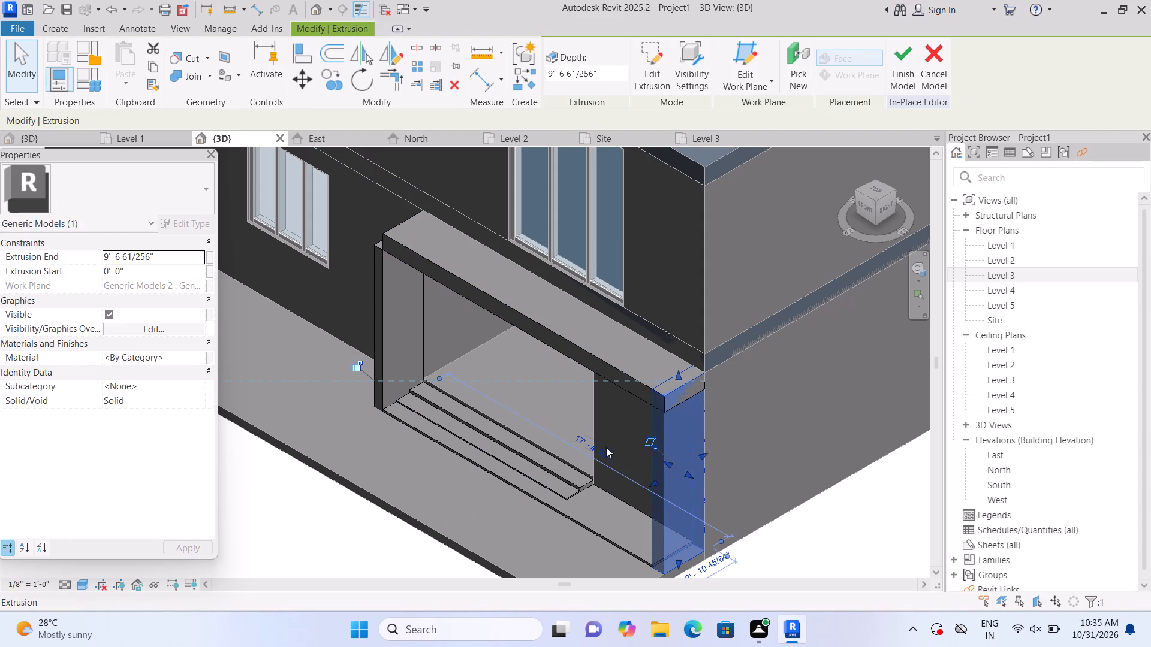
pyautogui.click(677, 374)
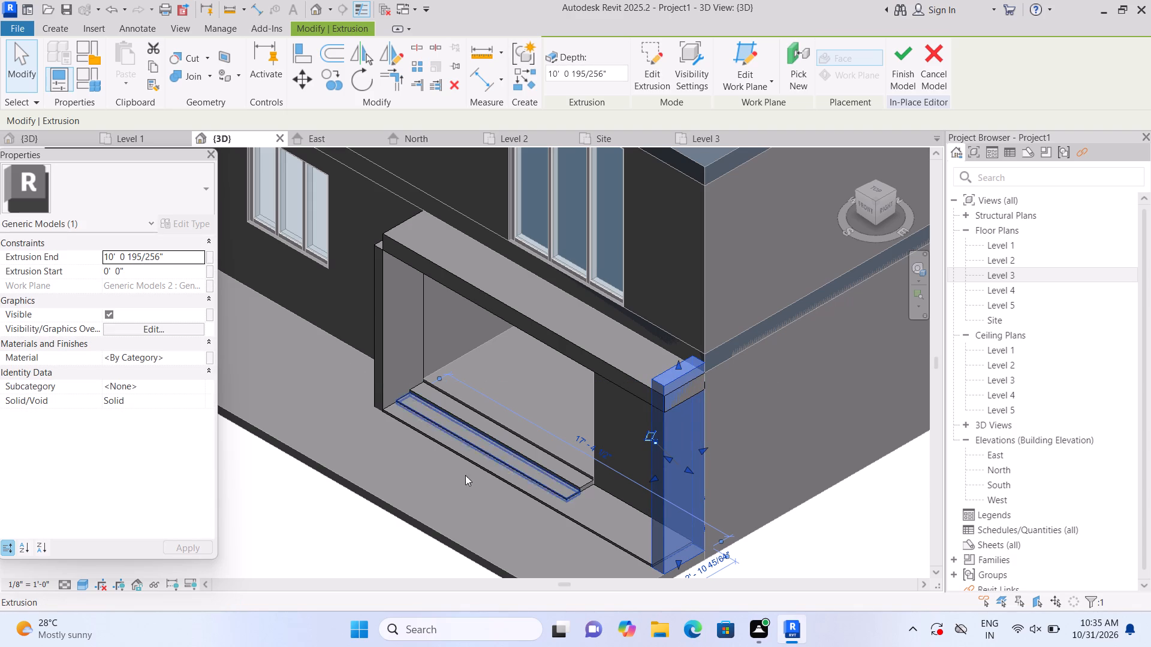
pyautogui.click(375, 531)
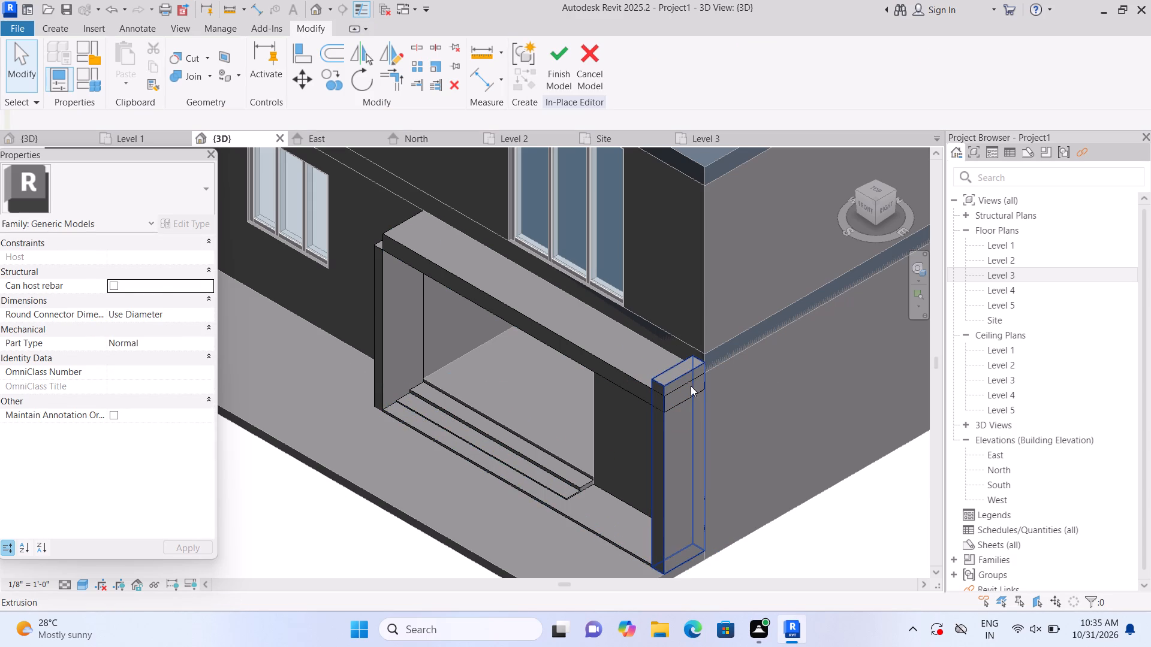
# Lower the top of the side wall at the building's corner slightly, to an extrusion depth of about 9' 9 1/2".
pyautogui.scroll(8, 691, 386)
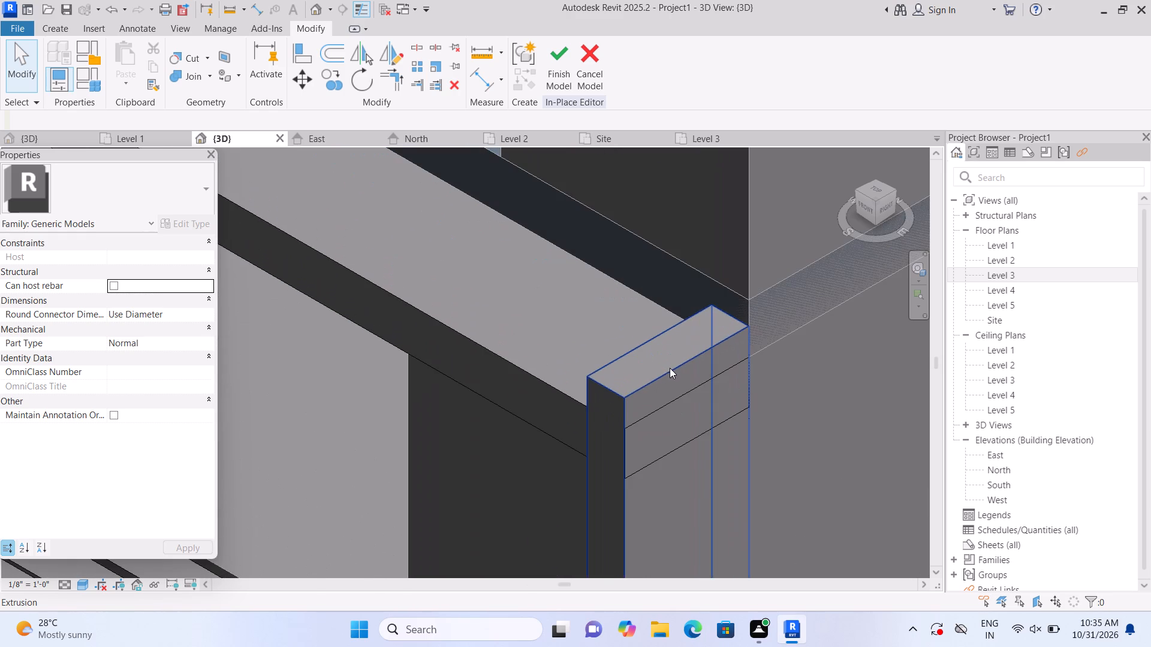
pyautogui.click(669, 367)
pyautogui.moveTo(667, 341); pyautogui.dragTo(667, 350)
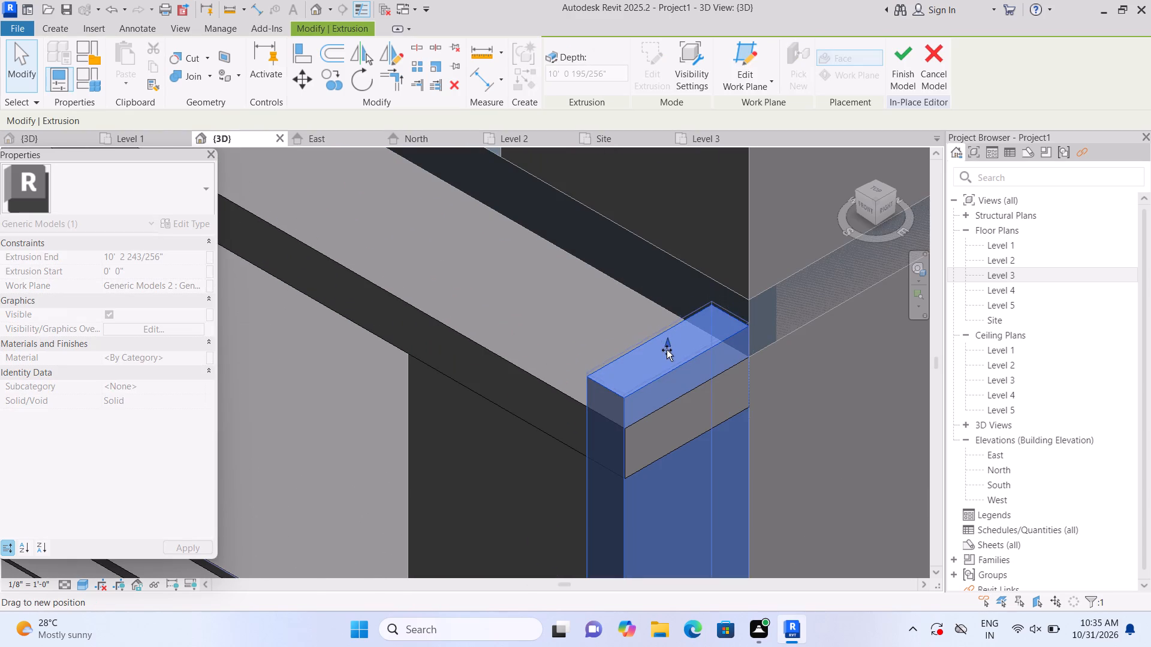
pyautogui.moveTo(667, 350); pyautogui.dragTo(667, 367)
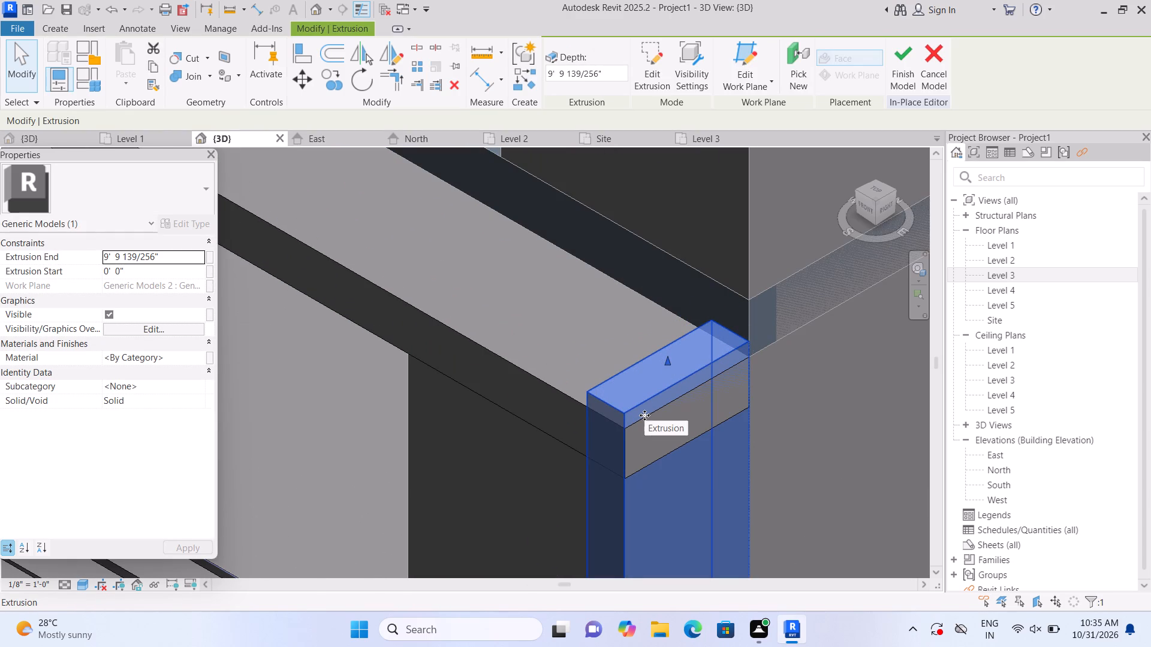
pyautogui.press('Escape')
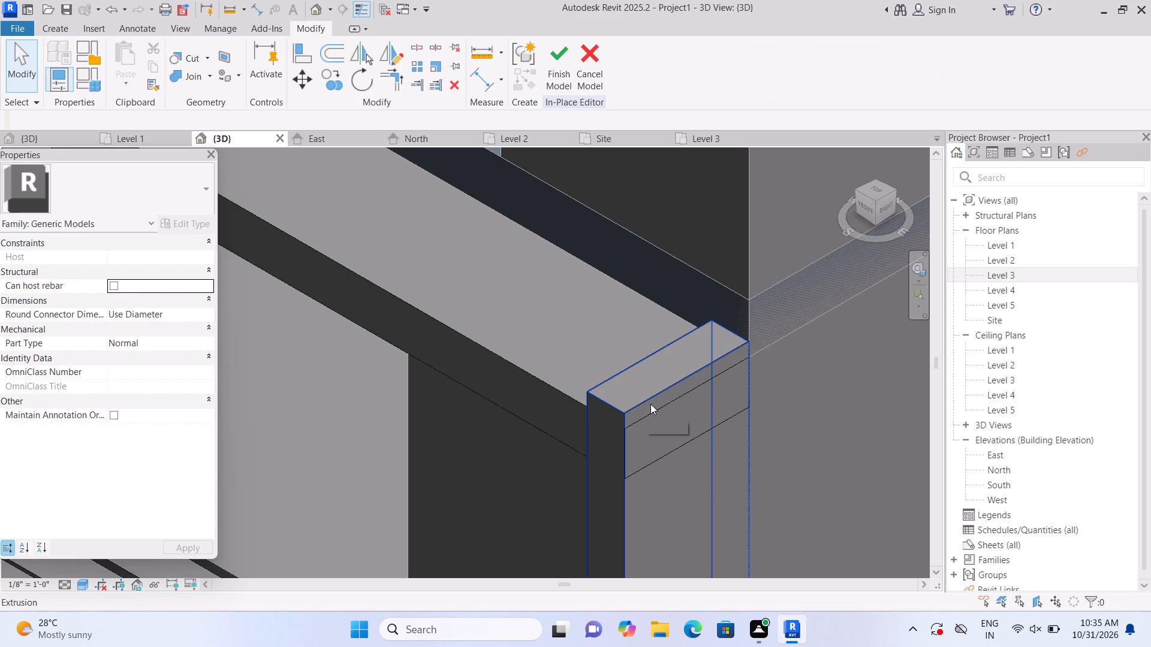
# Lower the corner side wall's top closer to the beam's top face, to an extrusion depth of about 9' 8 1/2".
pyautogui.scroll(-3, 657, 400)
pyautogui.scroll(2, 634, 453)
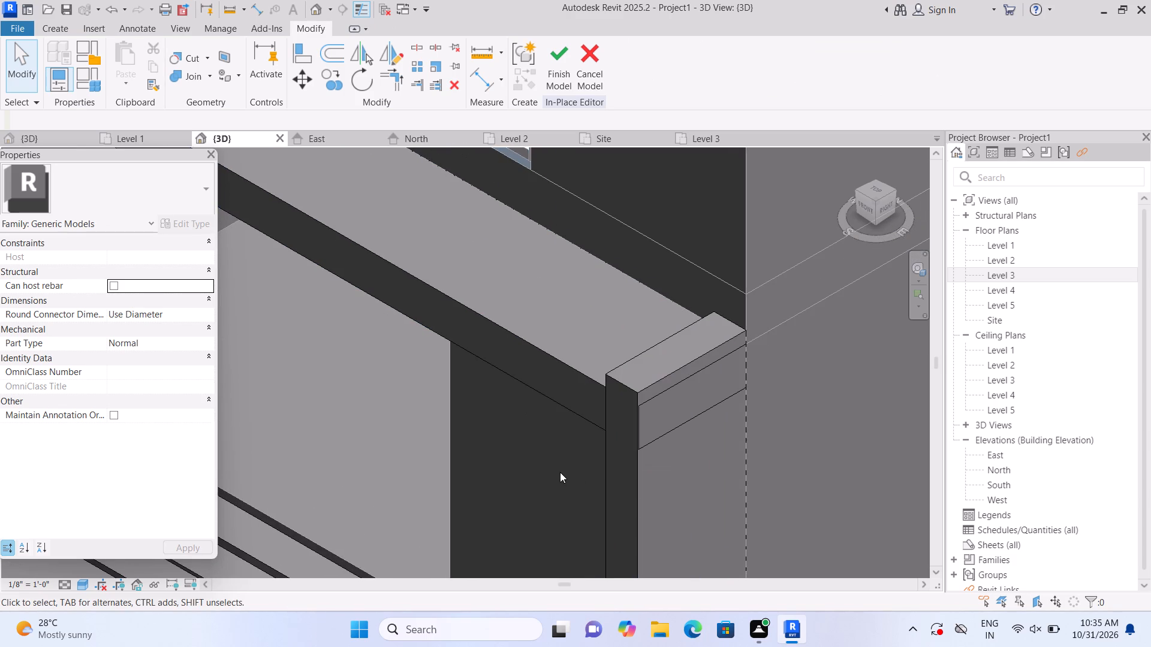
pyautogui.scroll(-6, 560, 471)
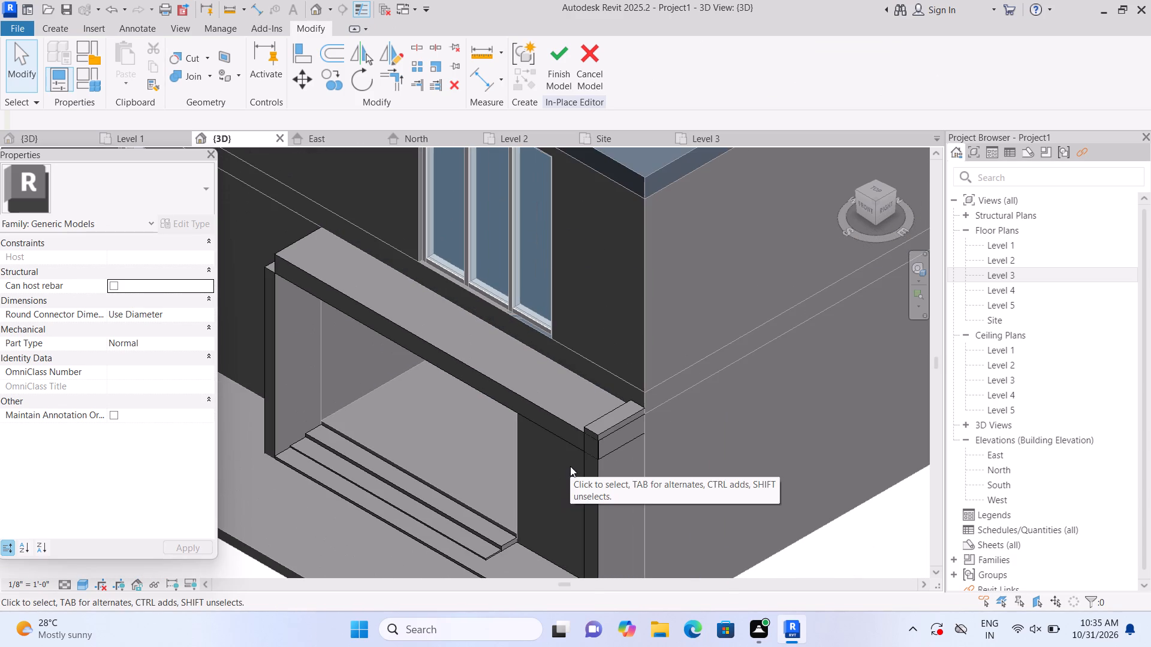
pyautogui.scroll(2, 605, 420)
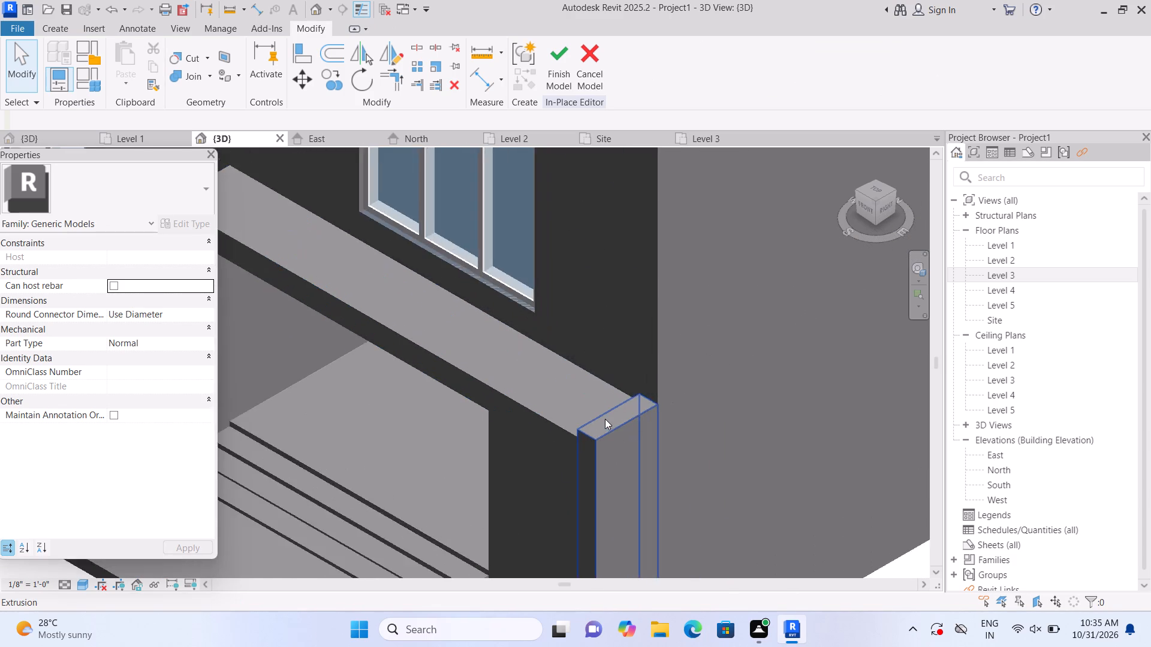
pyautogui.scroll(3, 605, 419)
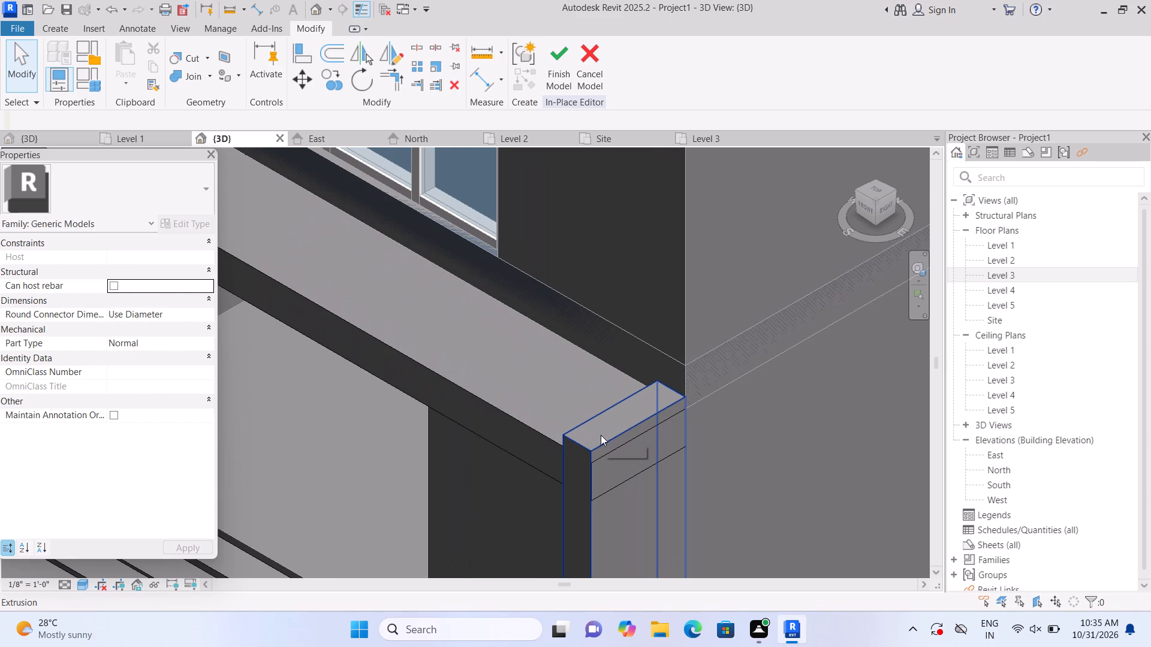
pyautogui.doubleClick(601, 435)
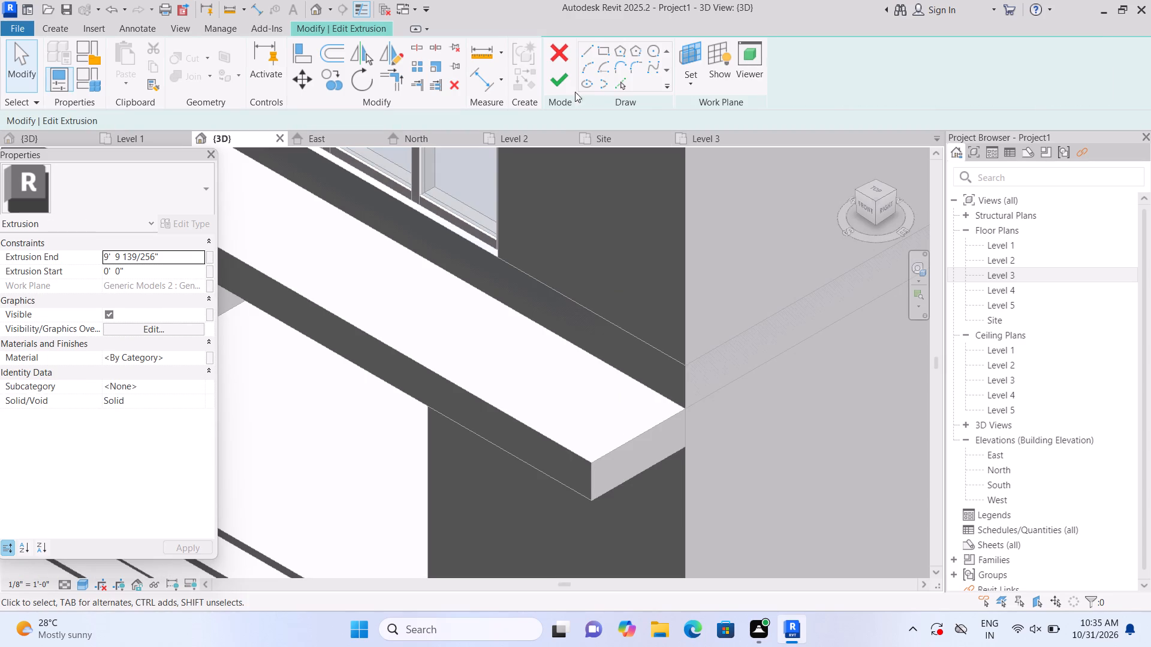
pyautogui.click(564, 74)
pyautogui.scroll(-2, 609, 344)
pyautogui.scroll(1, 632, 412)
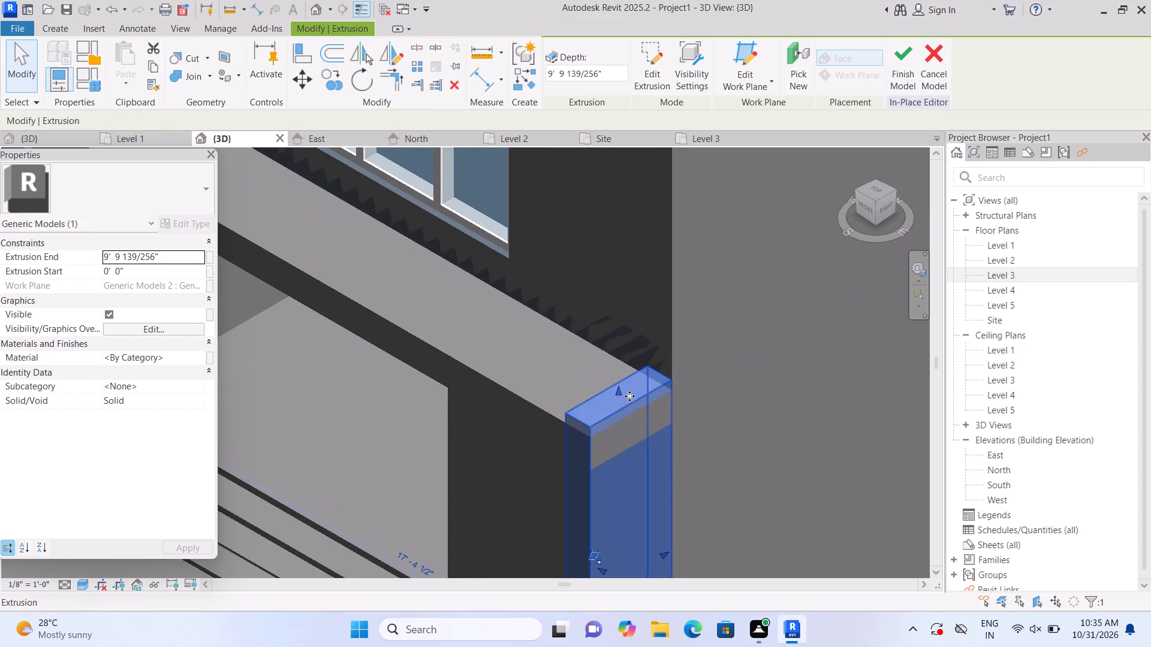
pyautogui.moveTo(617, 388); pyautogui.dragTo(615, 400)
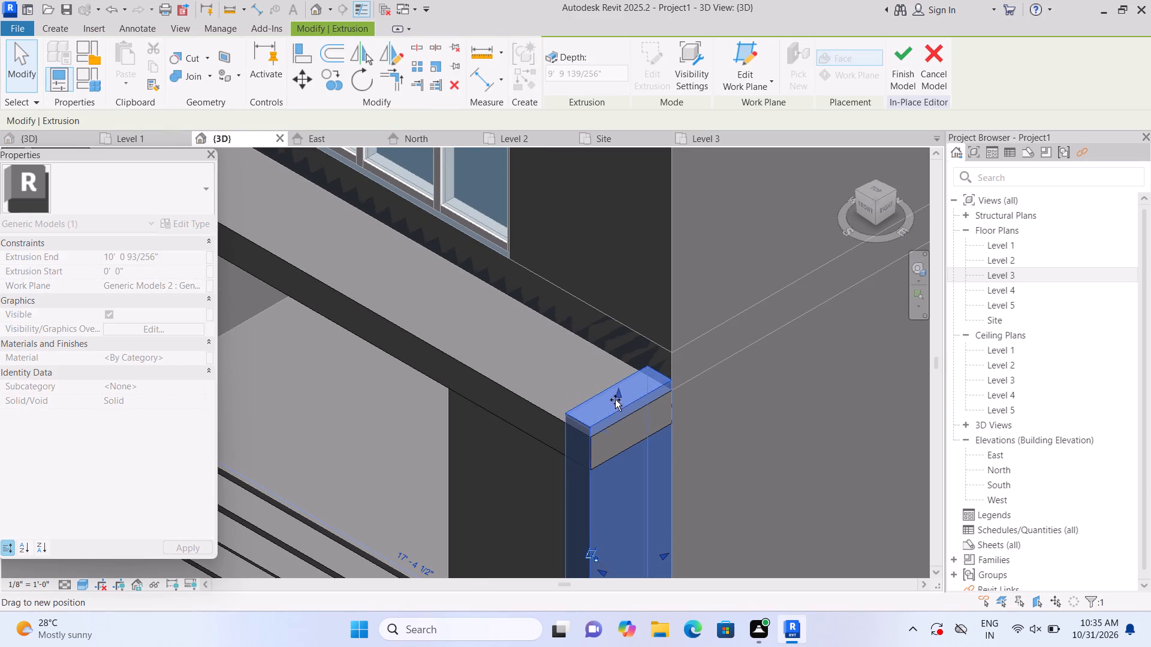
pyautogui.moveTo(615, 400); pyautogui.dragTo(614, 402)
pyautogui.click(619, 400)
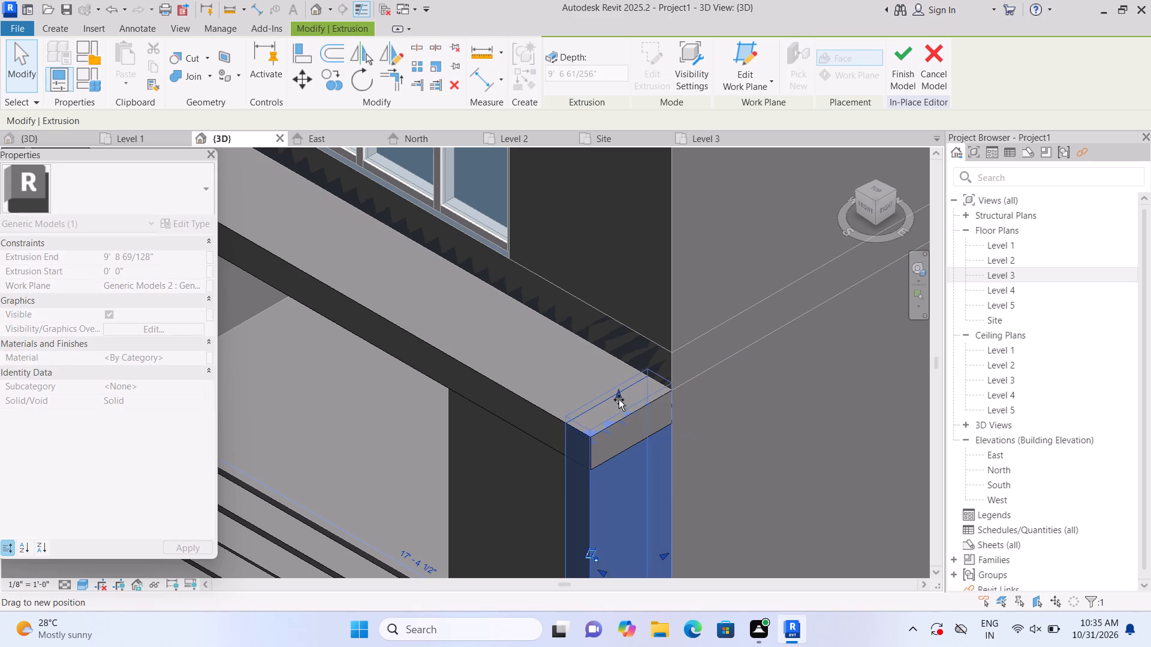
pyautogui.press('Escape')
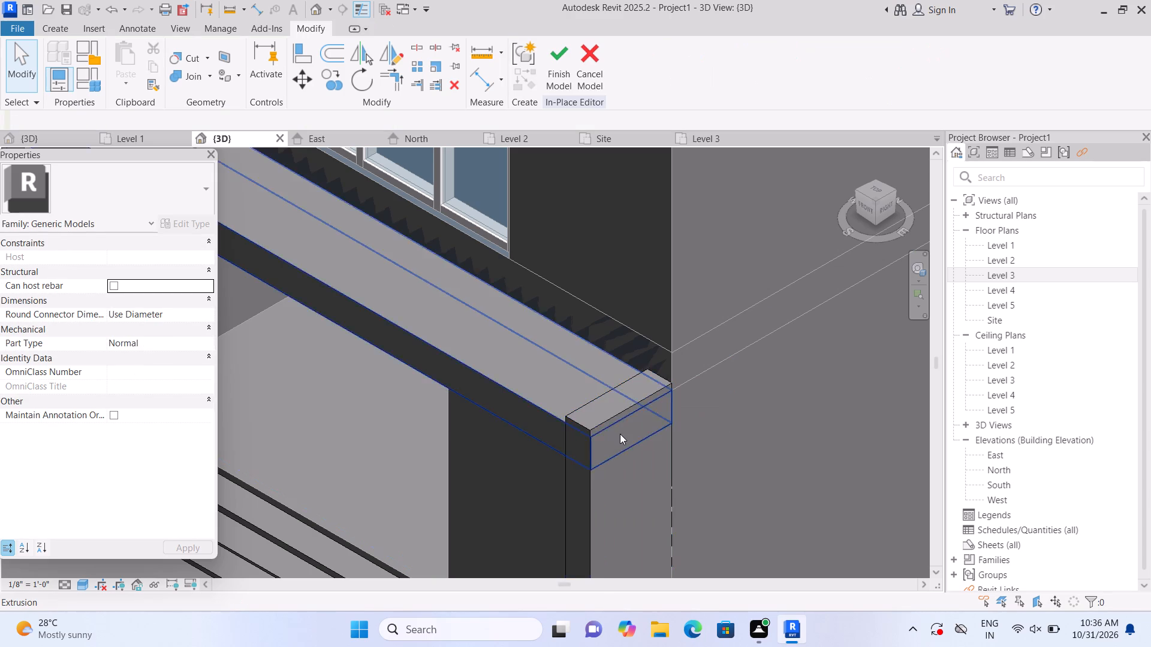
# Extend the beam's end over the side wall beside the steps until it is flush with that wall's outer face.
pyautogui.scroll(-5, 620, 434)
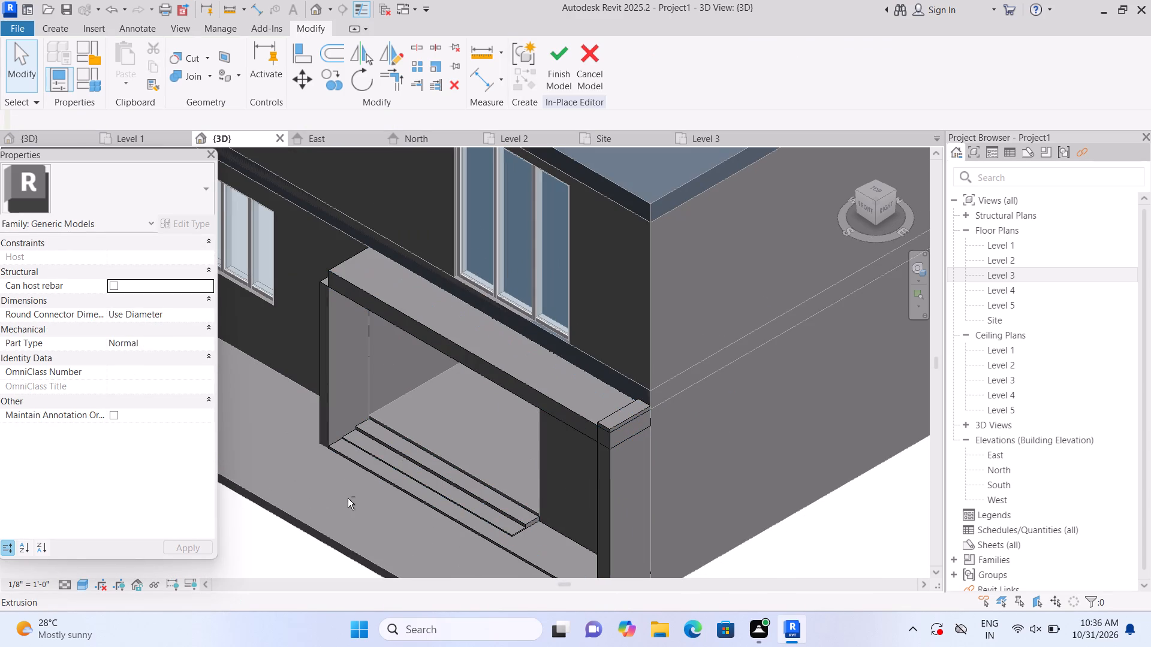
pyautogui.keyDown('shift'); pyautogui.moveTo(369, 510); pyautogui.dragTo(411, 410, button='middle'); pyautogui.keyUp('shift')
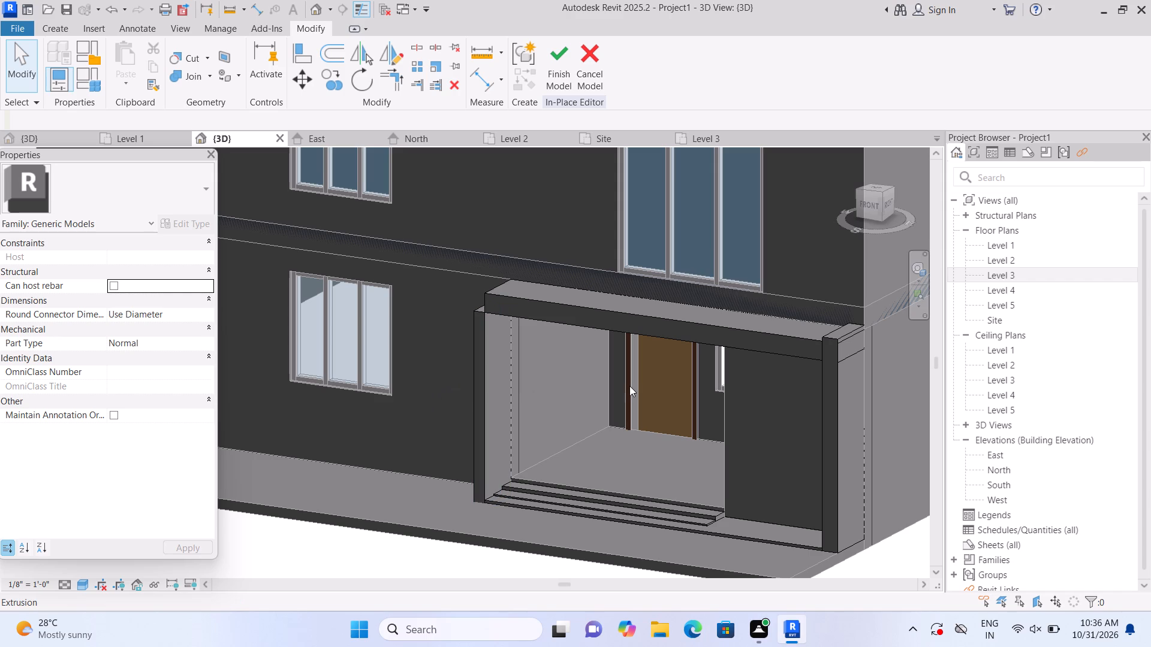
pyautogui.keyDown('shift'); pyautogui.moveTo(423, 406); pyautogui.dragTo(462, 428, button='middle'); pyautogui.keyUp('shift')
pyautogui.scroll(3, 691, 455)
pyautogui.click(762, 414)
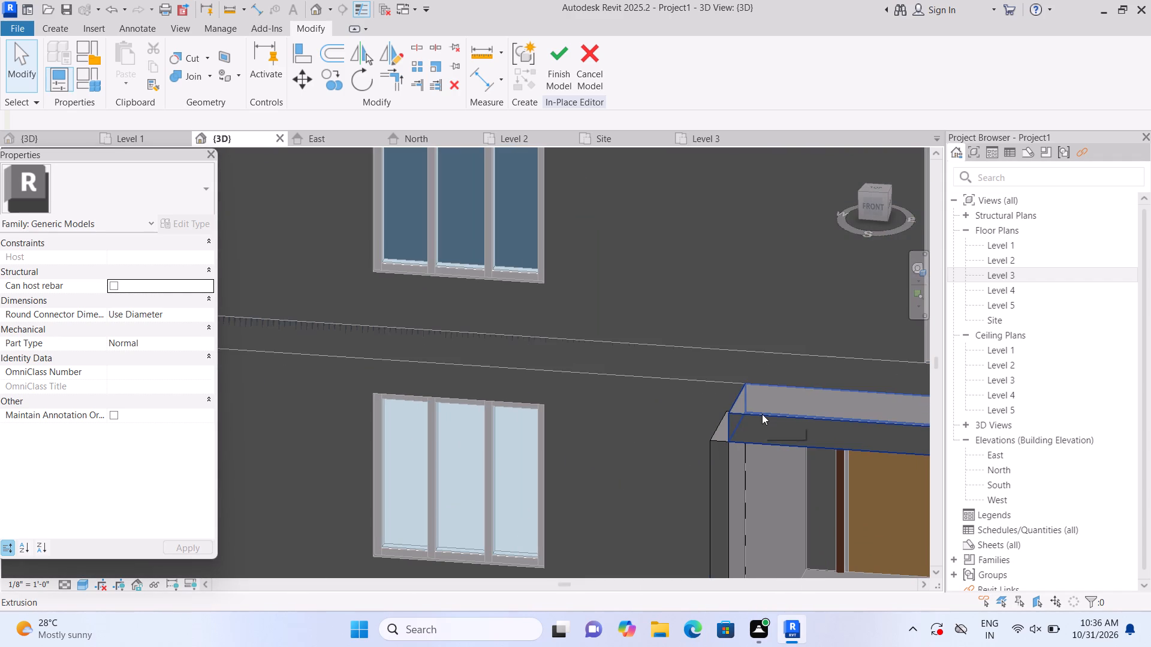
pyautogui.click(727, 408)
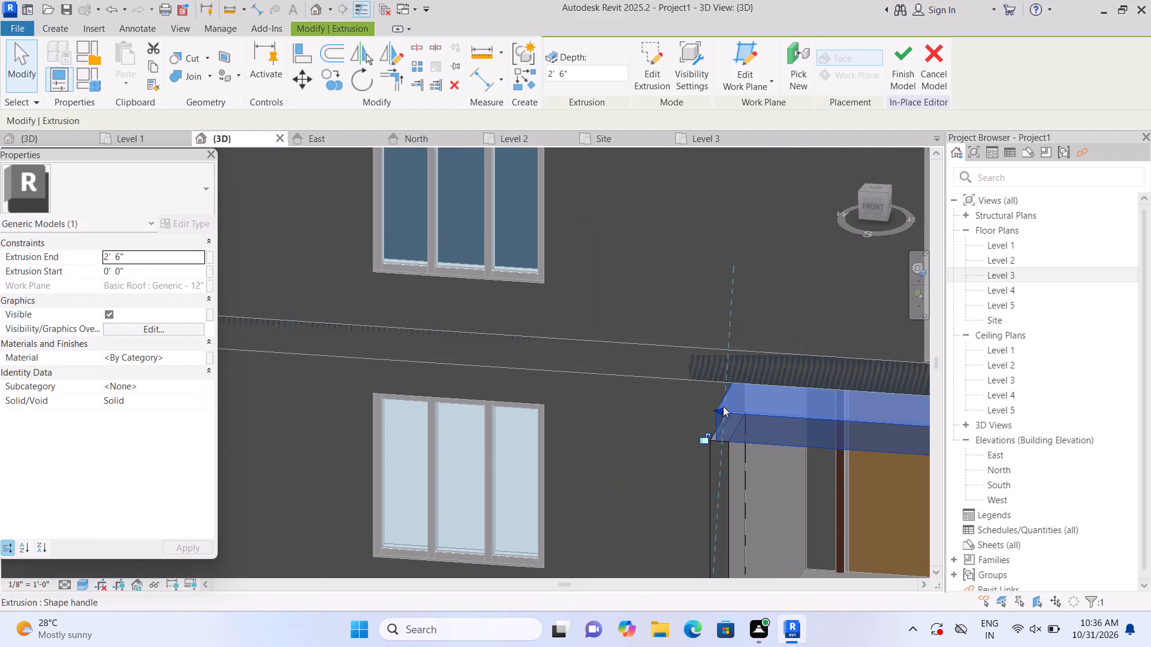
pyautogui.click(718, 407)
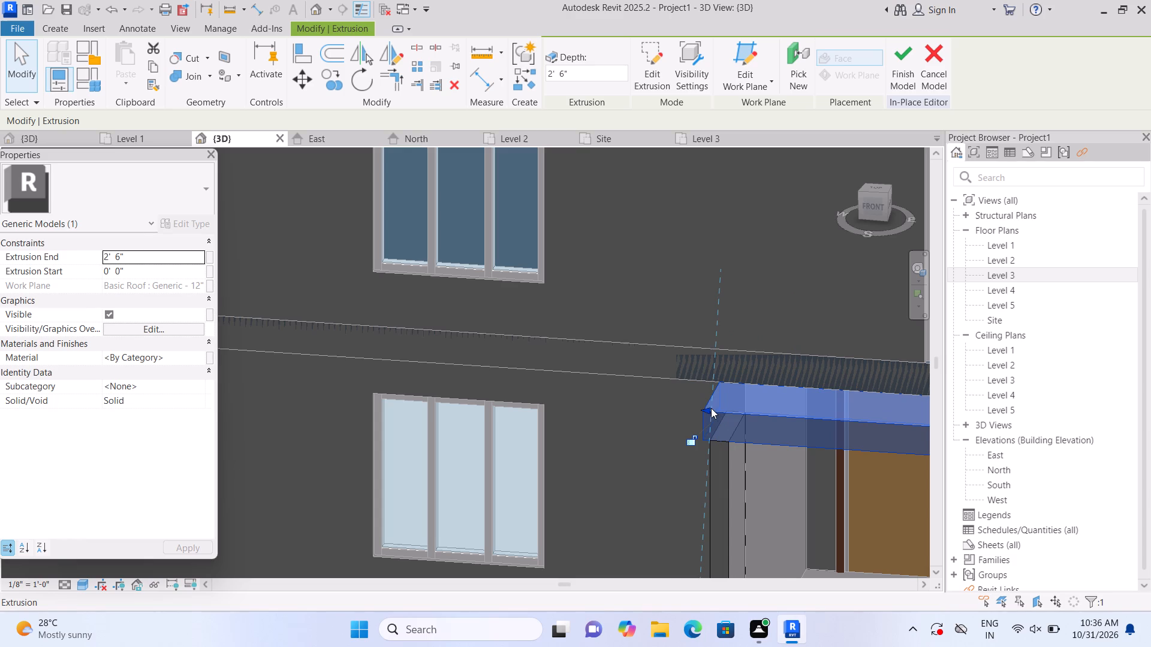
pyautogui.moveTo(707, 406); pyautogui.dragTo(715, 410)
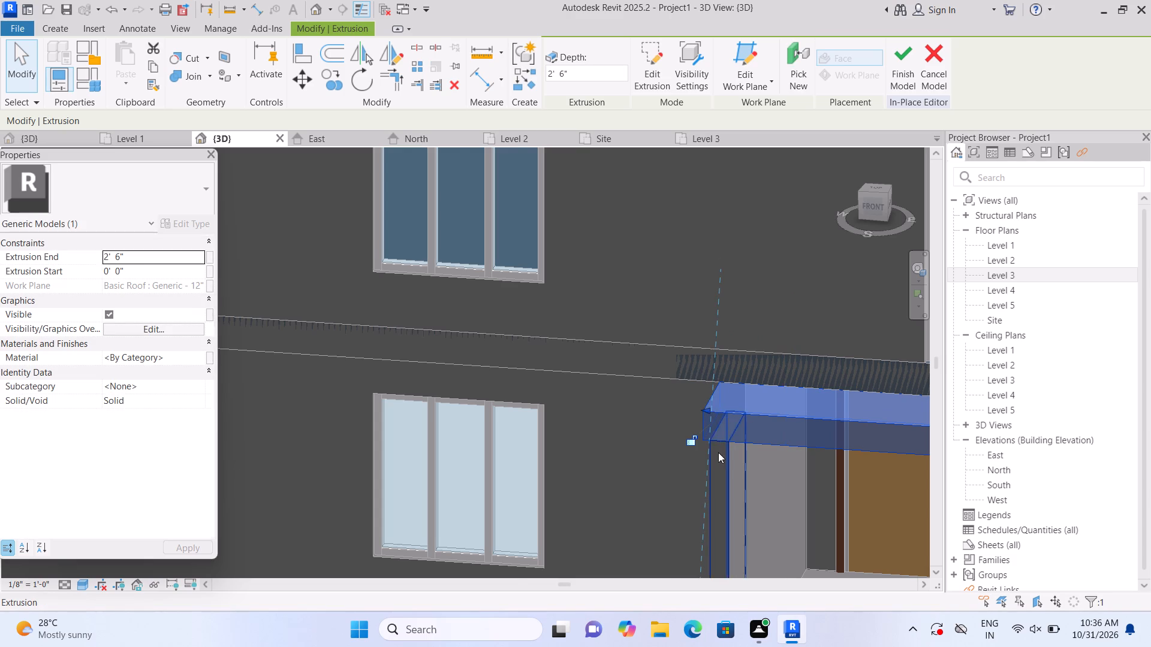
pyautogui.scroll(7, 717, 452)
pyautogui.moveTo(700, 355); pyautogui.dragTo(722, 362)
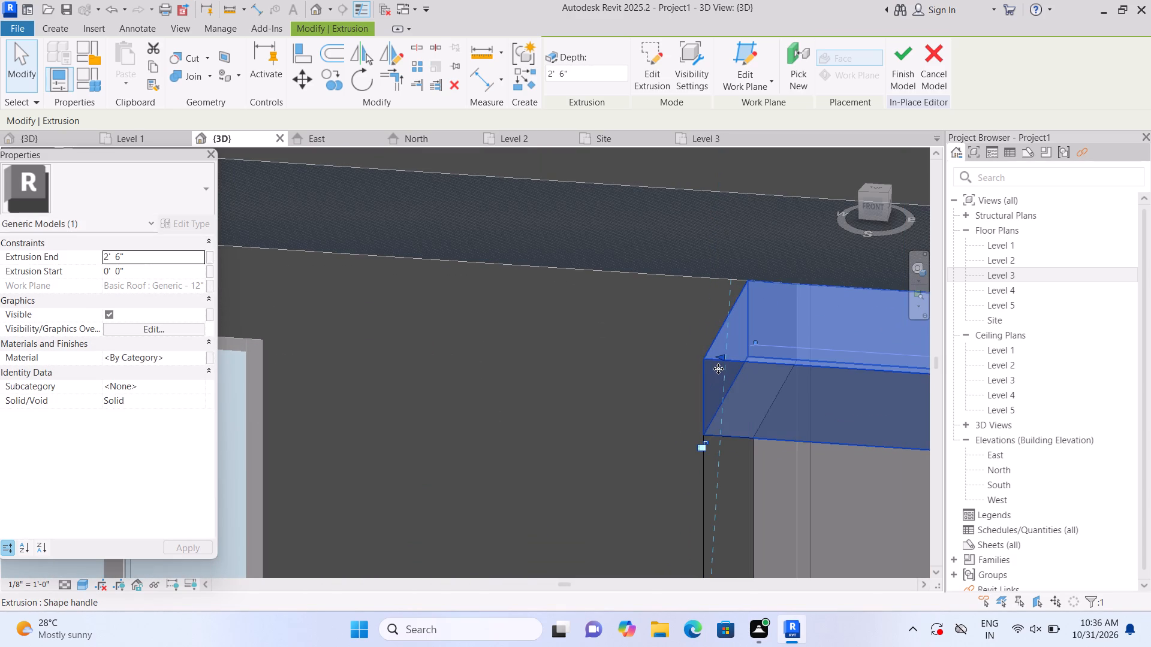
pyautogui.press('Escape')
# Raise the top of the side wall at the building's corner above the beam, to an extrusion depth of 10' 0 25/32".
pyautogui.scroll(-17, 707, 393)
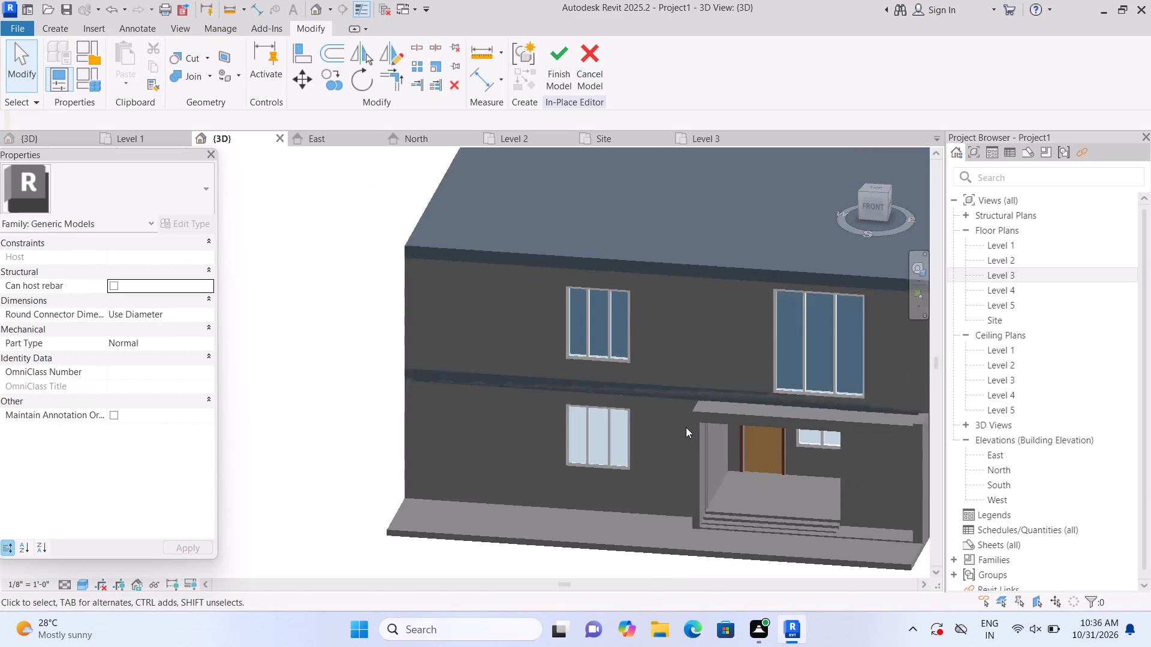
pyautogui.click(846, 151)
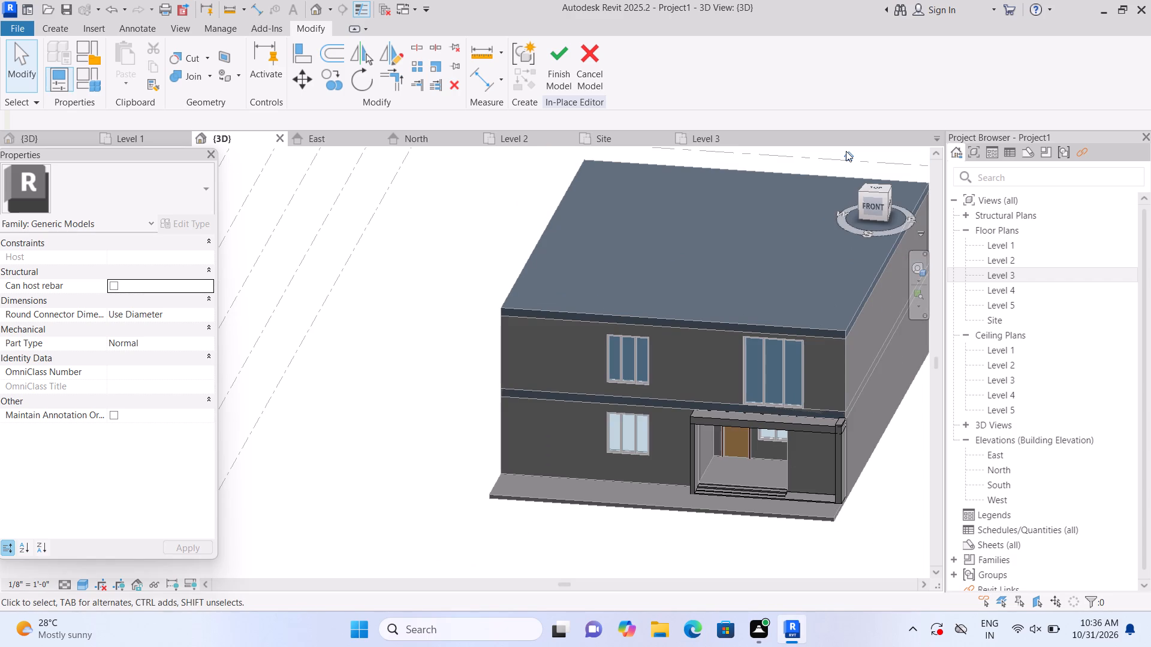
pyautogui.click(847, 156)
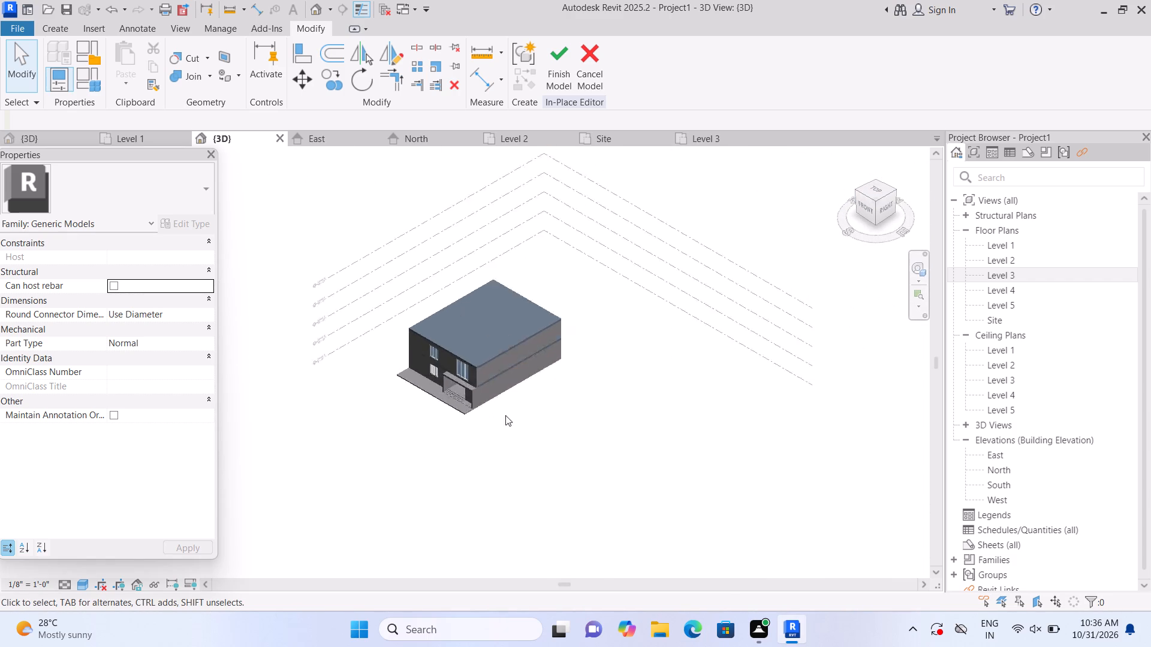
pyautogui.scroll(15, 318, 433)
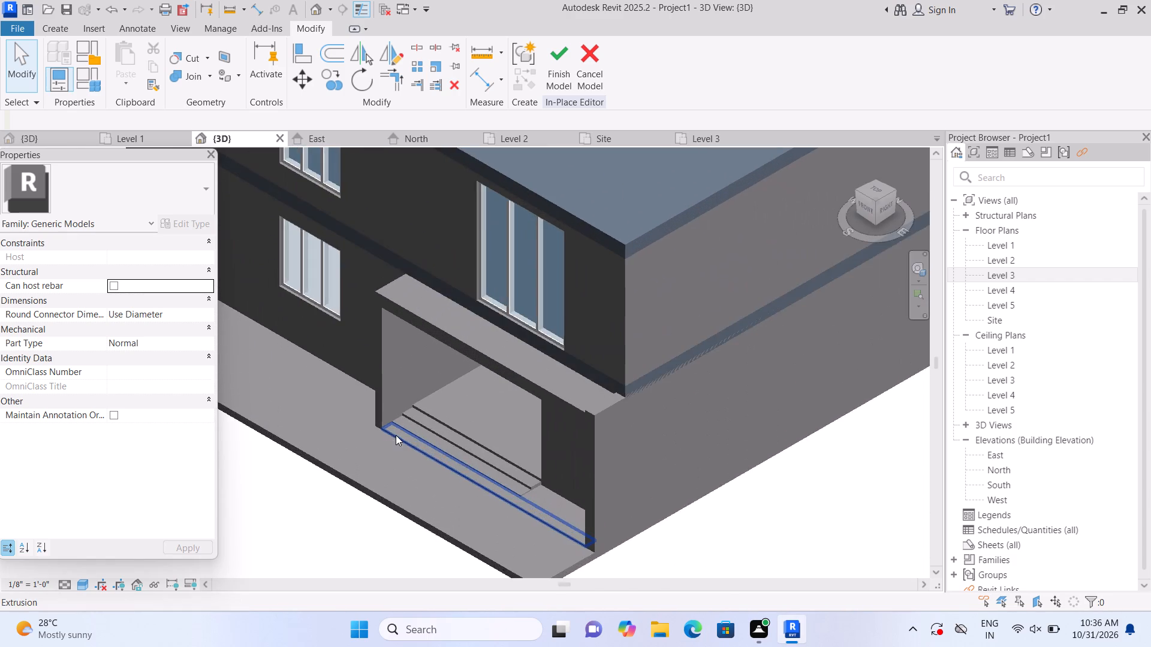
pyautogui.scroll(3, 399, 448)
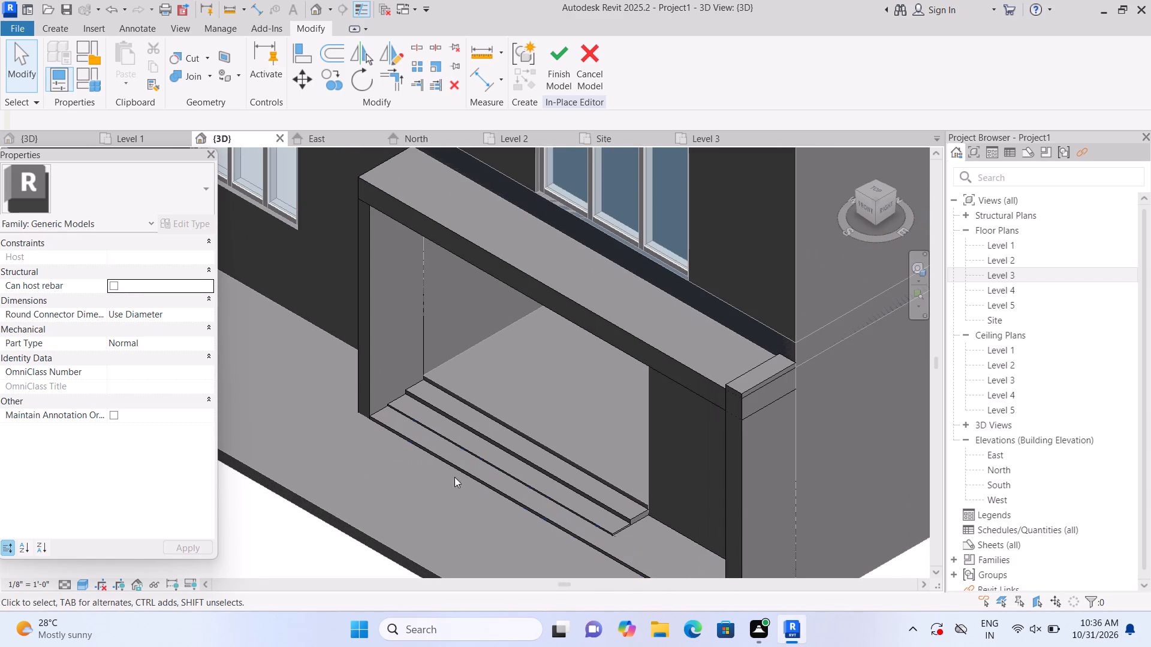
pyautogui.scroll(2, 608, 452)
pyautogui.scroll(-3, 608, 439)
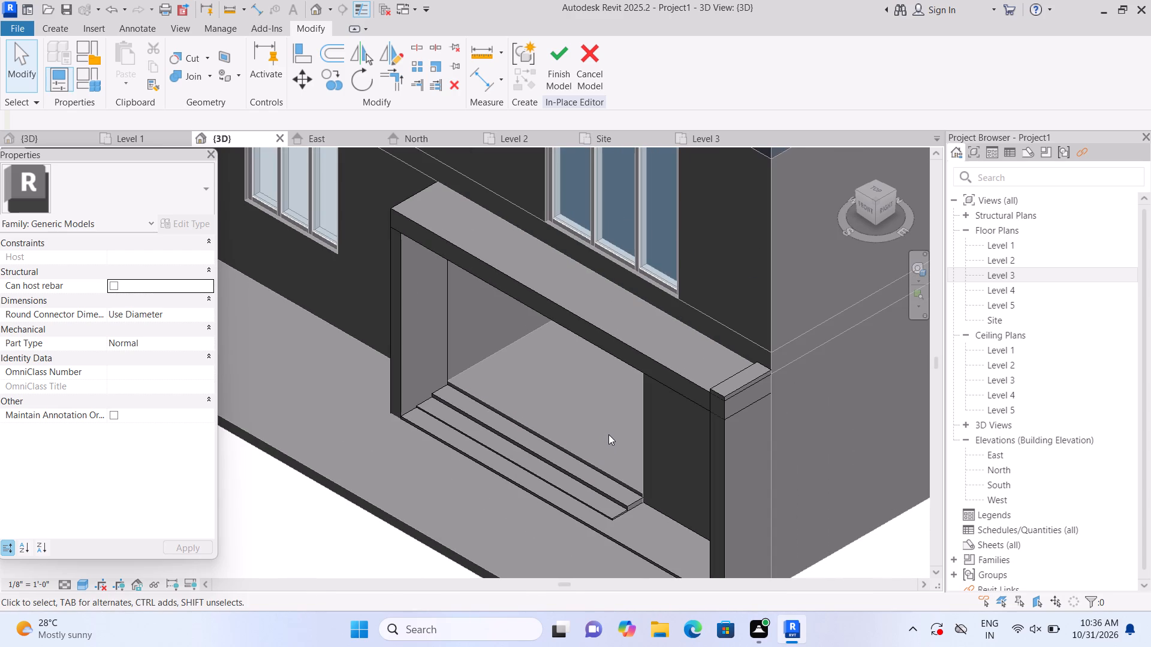
pyautogui.scroll(2, 766, 384)
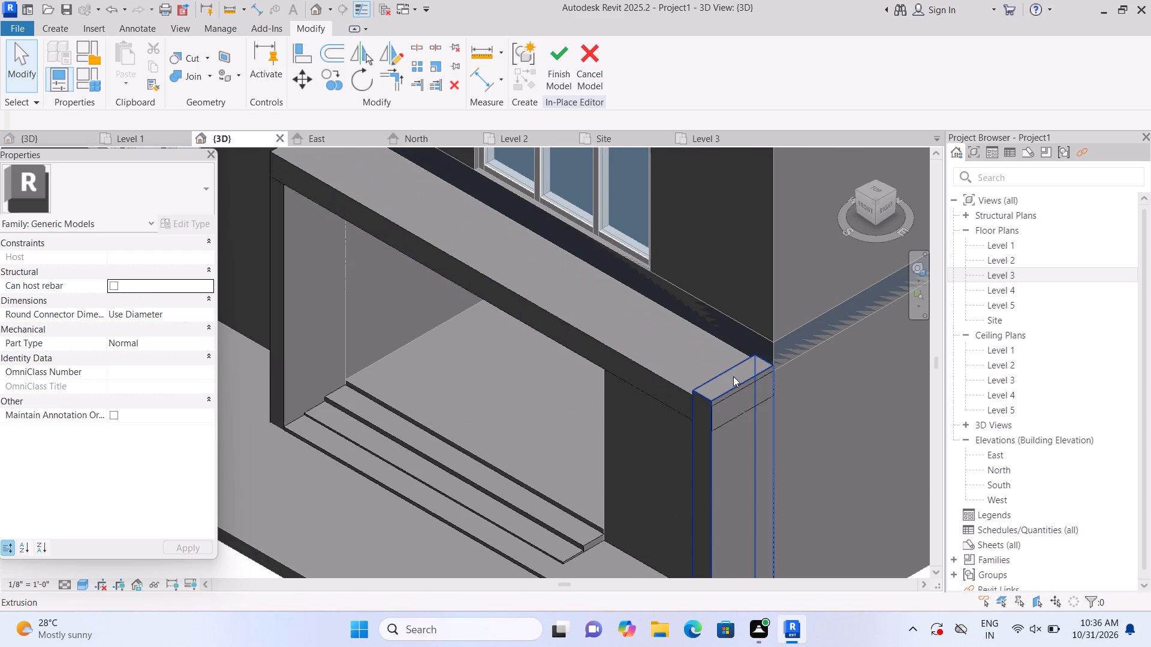
pyautogui.click(733, 376)
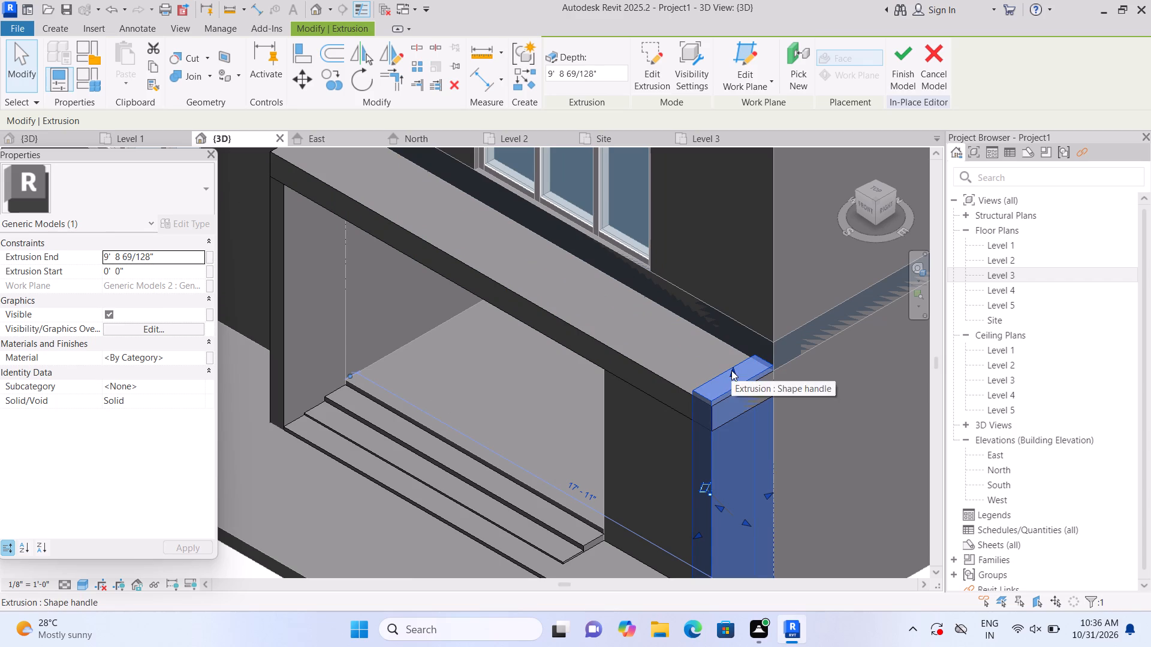
pyautogui.click(731, 370)
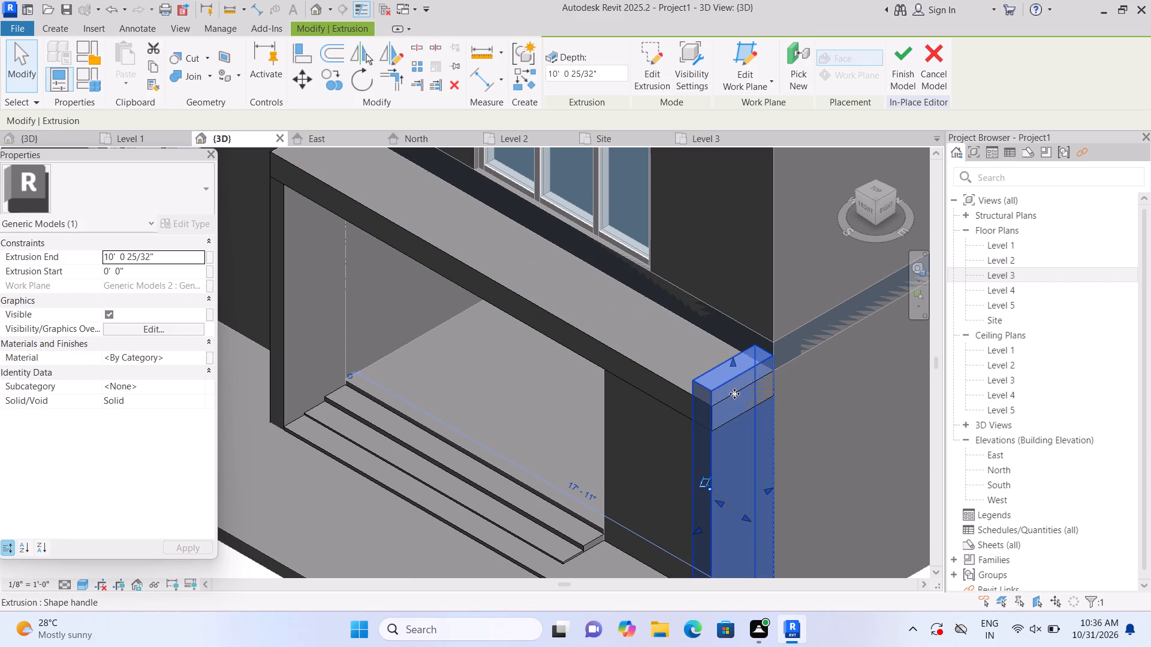
pyautogui.press('Escape')
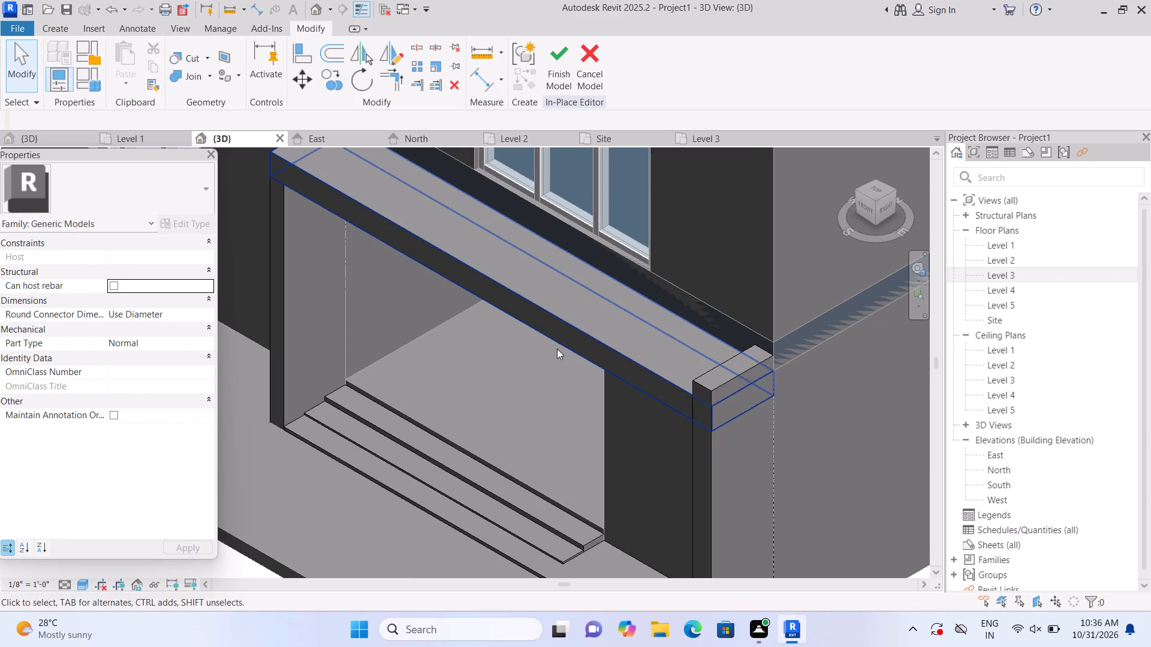
# Join the beam's geometry with the side wall beside the steps and with the side wall at the building's corner.
pyautogui.scroll(-1, 557, 350)
pyautogui.scroll(-1, 469, 513)
pyautogui.moveTo(474, 546); pyautogui.dragTo(487, 472, button='middle')
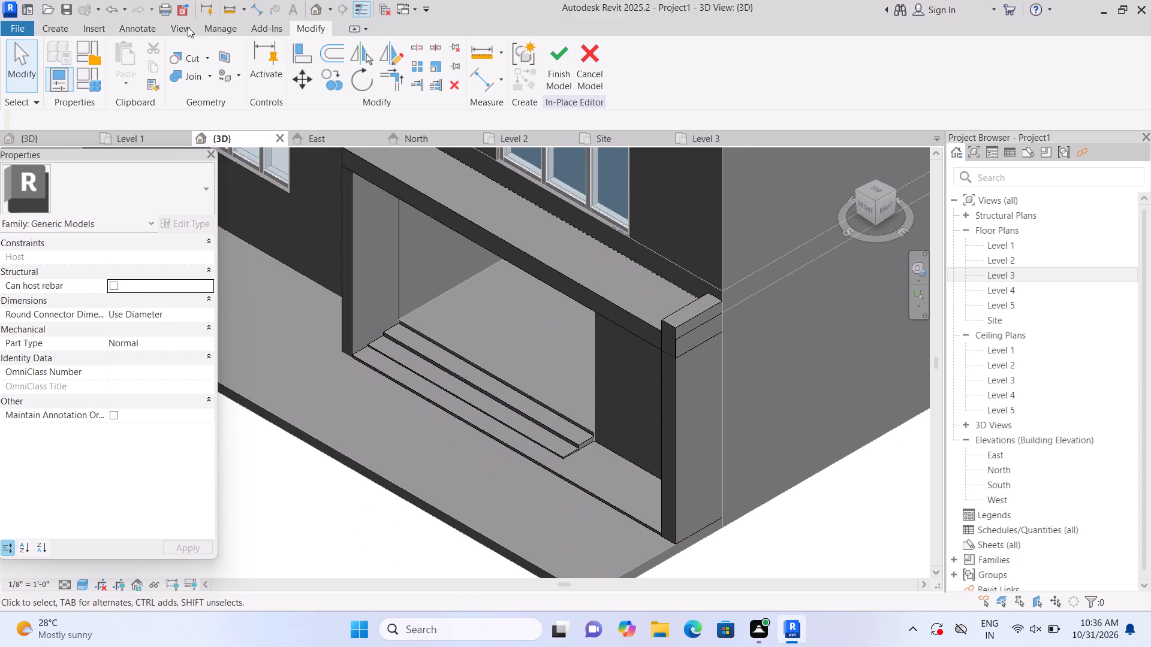
pyautogui.click(207, 81)
pyautogui.click(218, 102)
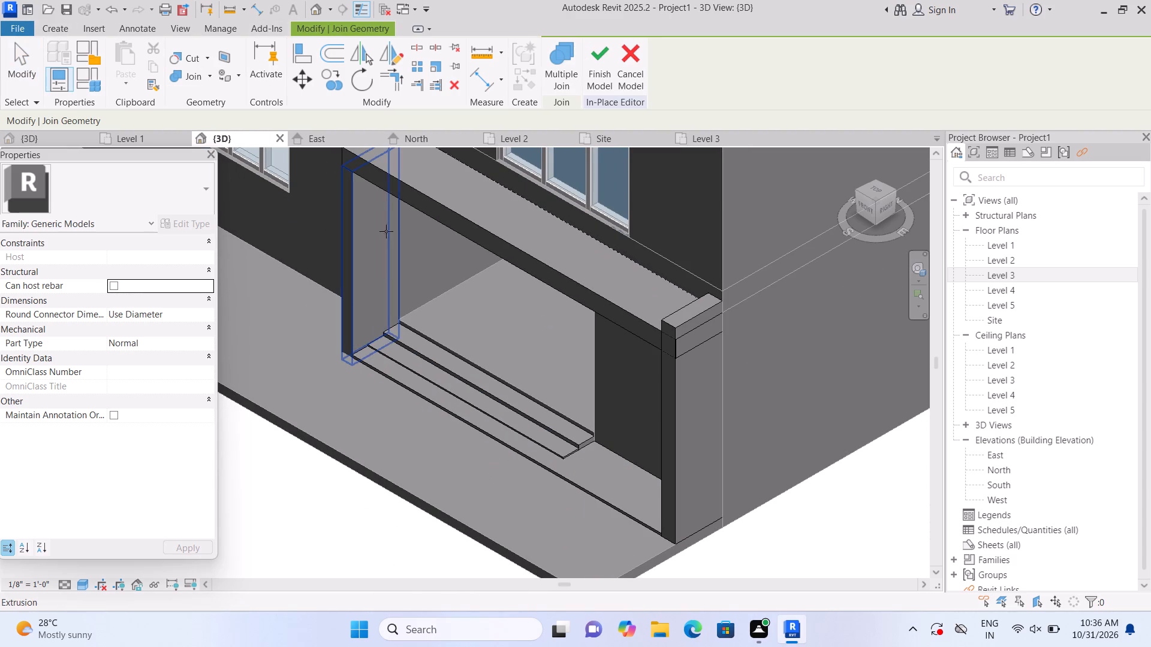
pyautogui.click(440, 205)
pyautogui.click(378, 235)
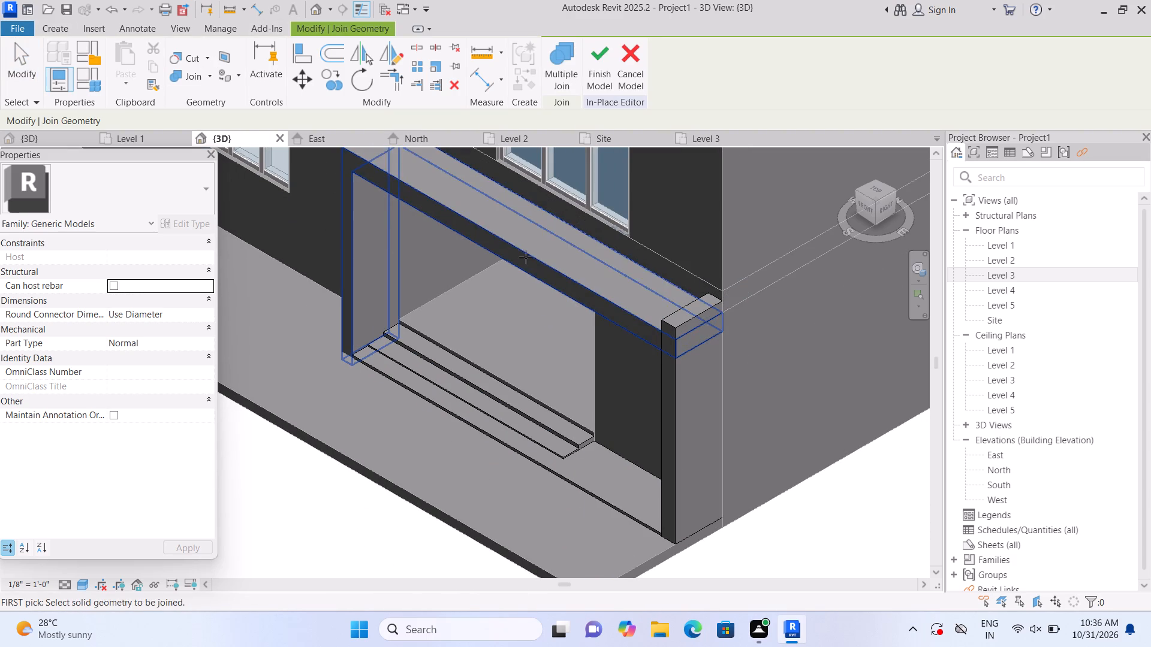
pyautogui.click(528, 258)
pyautogui.click(661, 419)
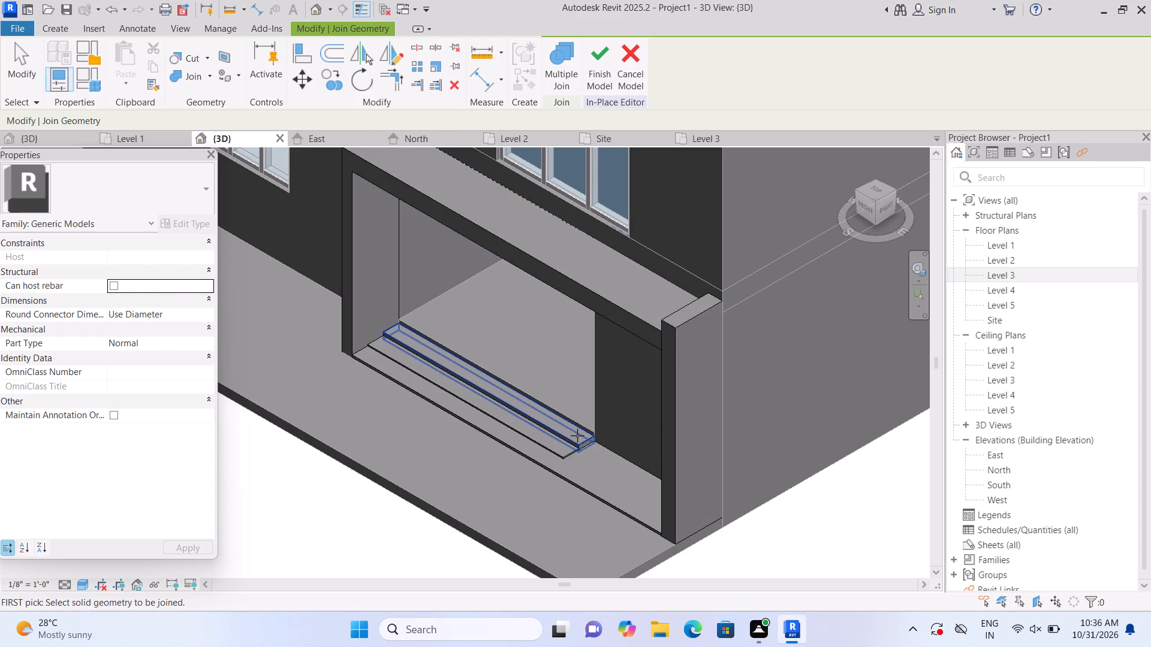
pyautogui.press('Escape')
pyautogui.scroll(-1, 578, 428)
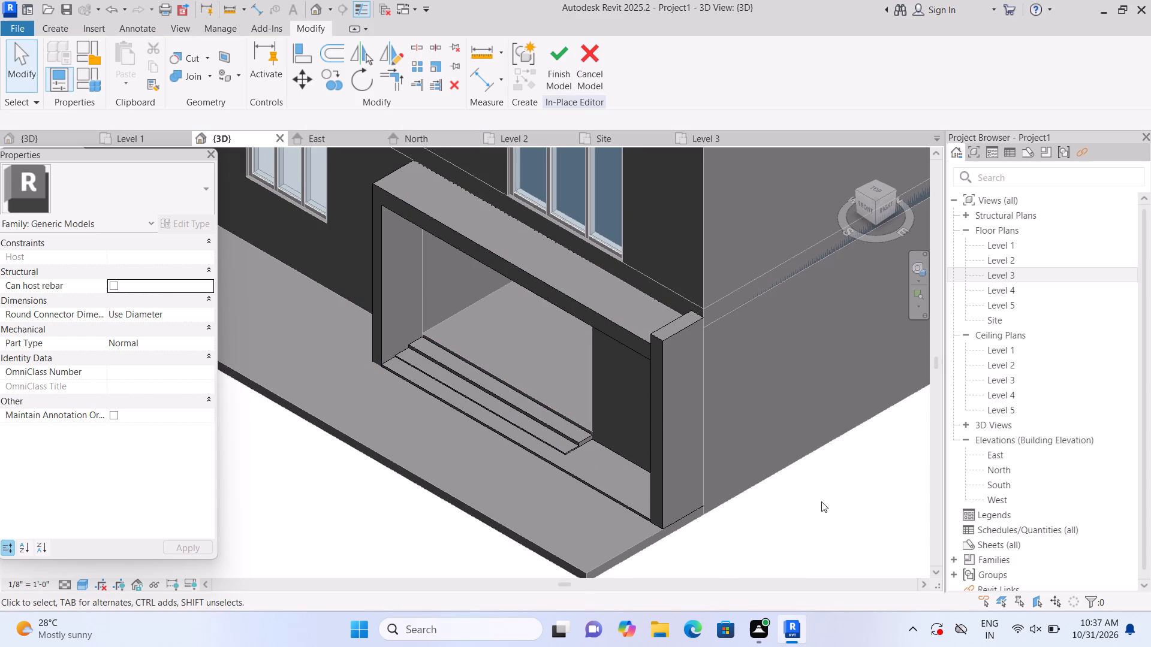
# Create a rectangular extrusion 1' 0" deep on the top face of the side wall at the building's corner, matching its full outline.
pyautogui.keyDown('shift'); pyautogui.moveTo(823, 499); pyautogui.dragTo(793, 512, button='middle'); pyautogui.keyUp('shift')
pyautogui.moveTo(729, 390); pyautogui.dragTo(794, 582, button='middle')
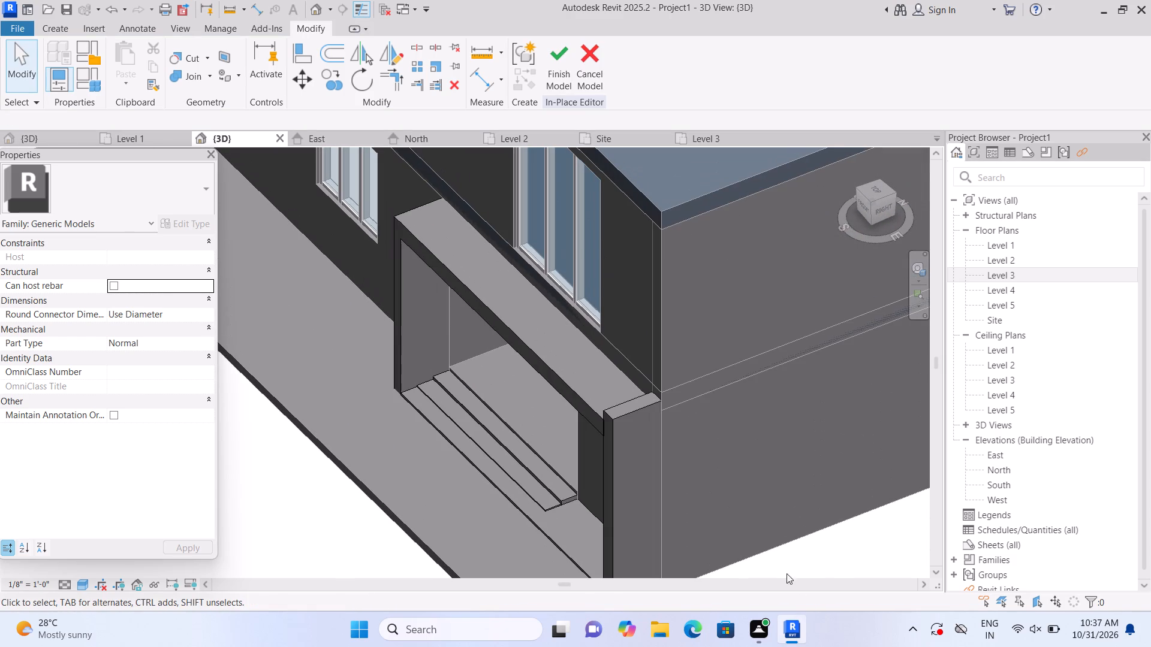
pyautogui.keyDown('shift'); pyautogui.moveTo(742, 547); pyautogui.dragTo(810, 506, button='middle'); pyautogui.keyUp('shift')
pyautogui.scroll(-1, 782, 485)
pyautogui.moveTo(793, 489); pyautogui.dragTo(507, 286, button='middle')
pyautogui.scroll(2, 668, 362)
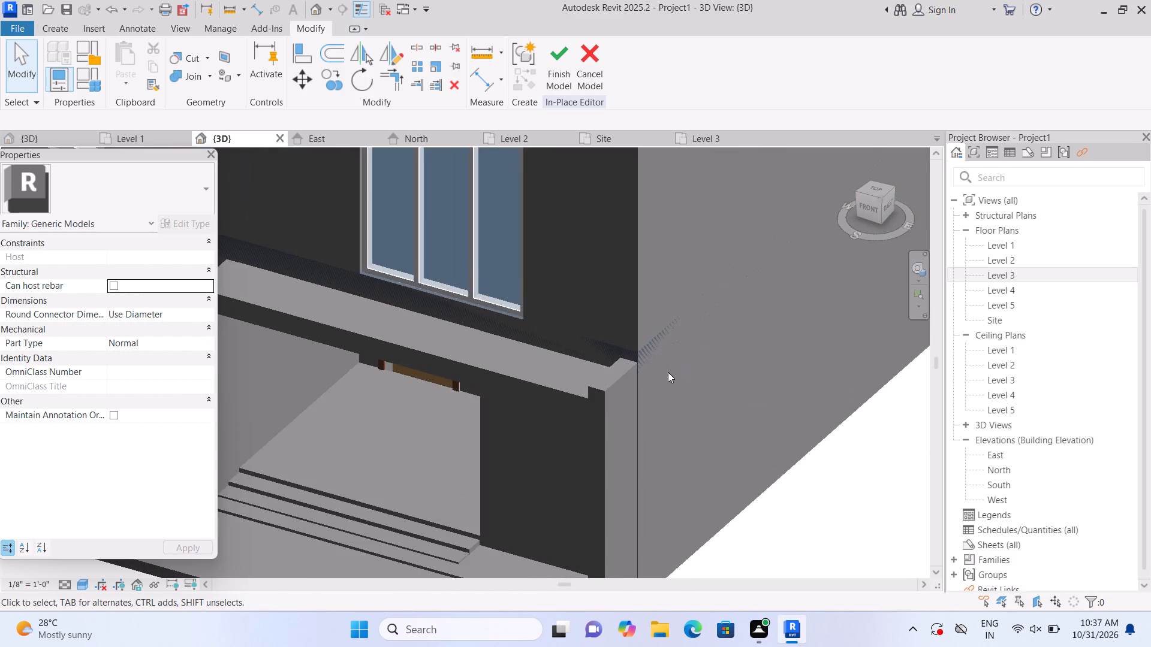
pyautogui.scroll(5, 658, 380)
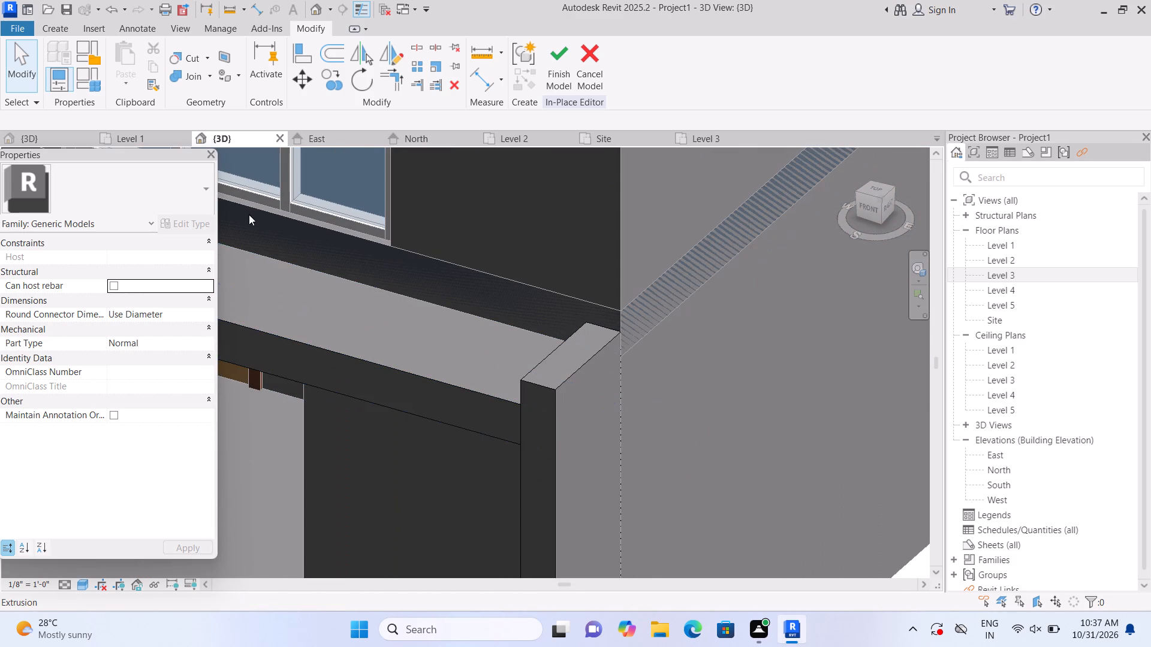
pyautogui.click(59, 27)
pyautogui.click(132, 82)
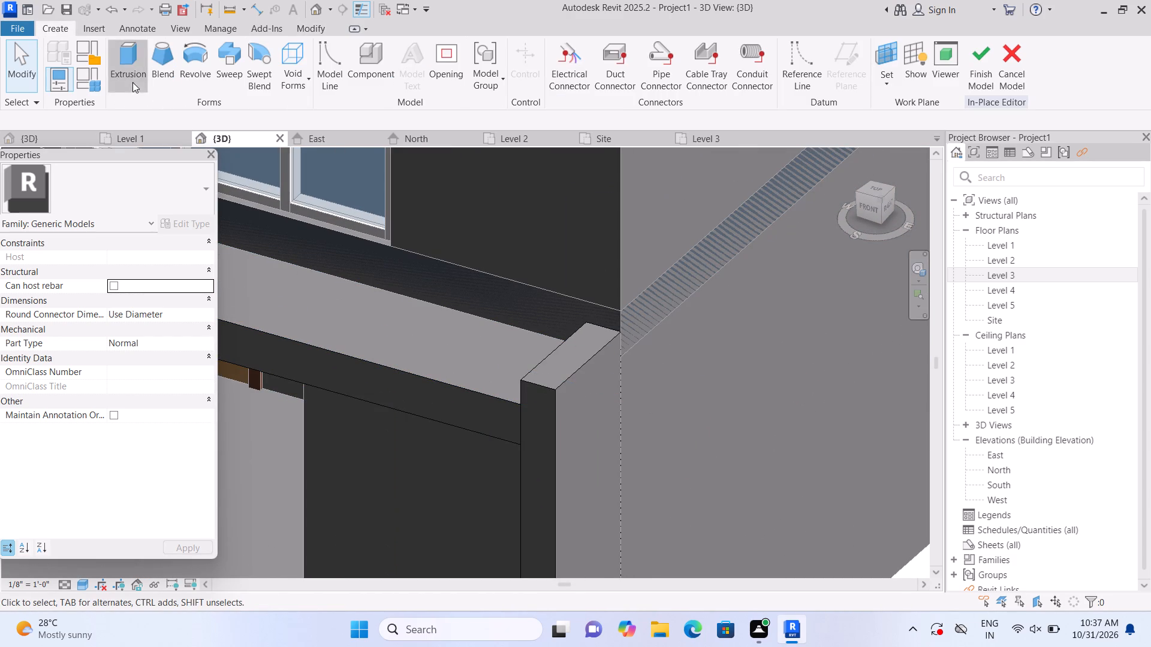
pyautogui.click(784, 77)
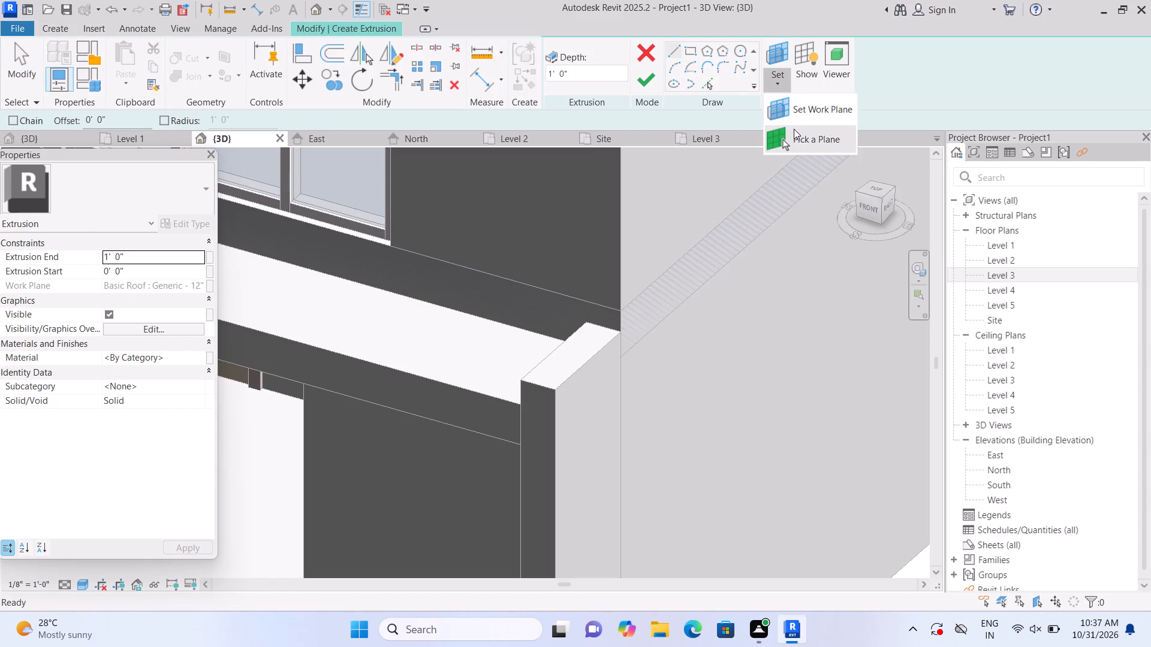
pyautogui.click(794, 131)
pyautogui.click(583, 335)
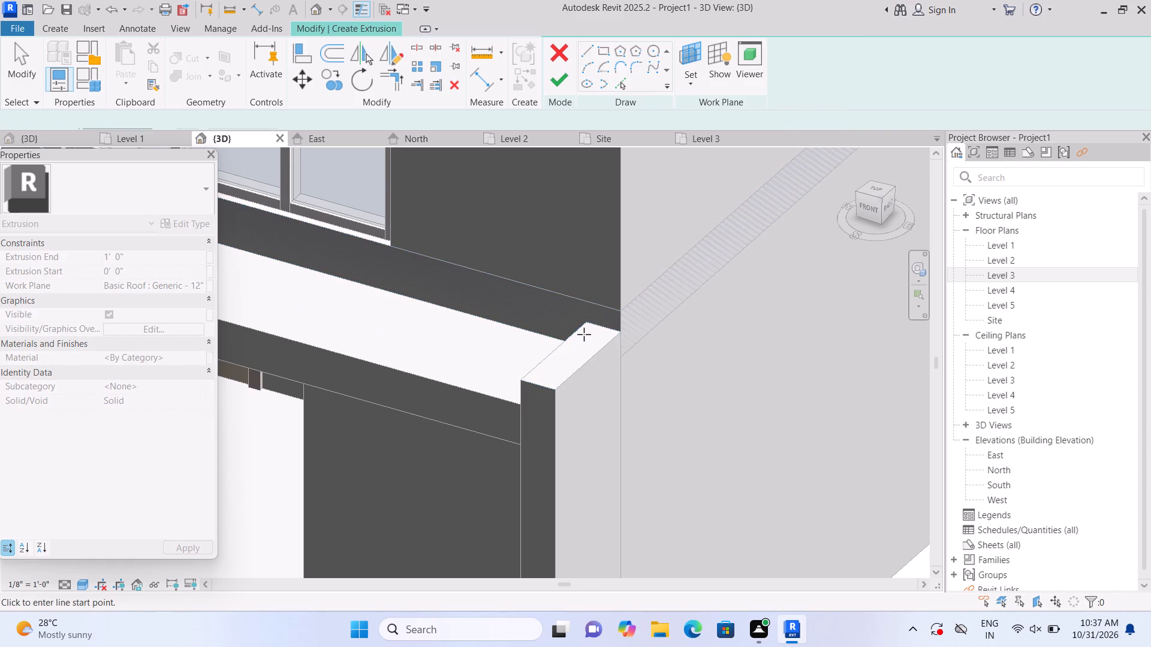
pyautogui.click(686, 51)
pyautogui.scroll(3, 613, 344)
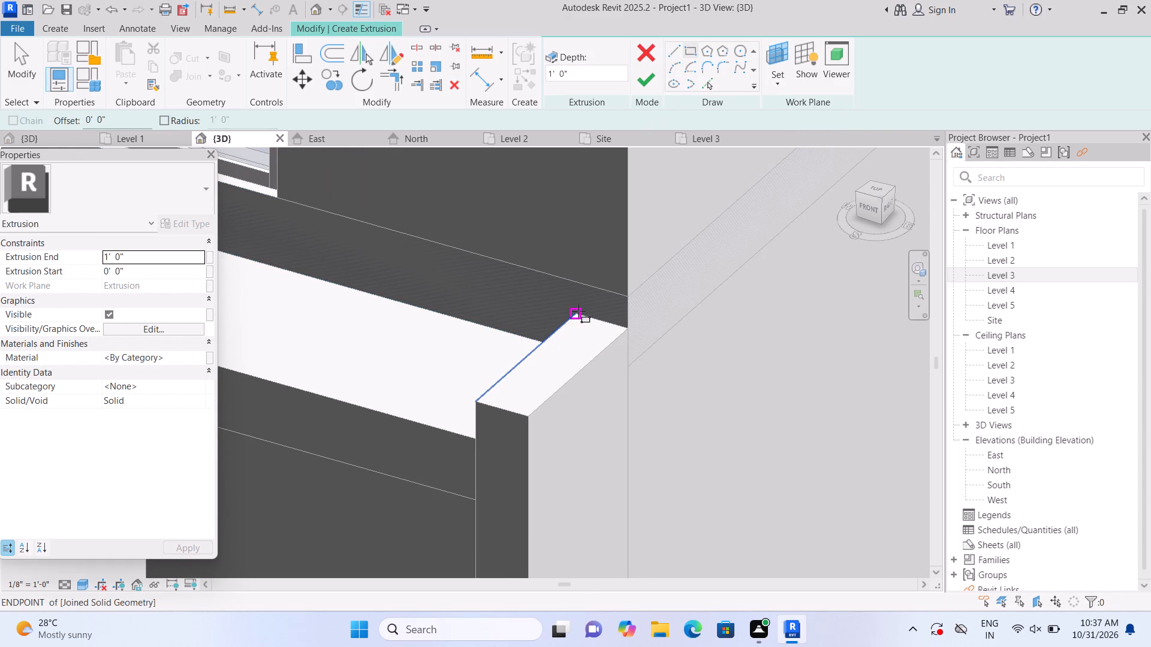
pyautogui.click(578, 311)
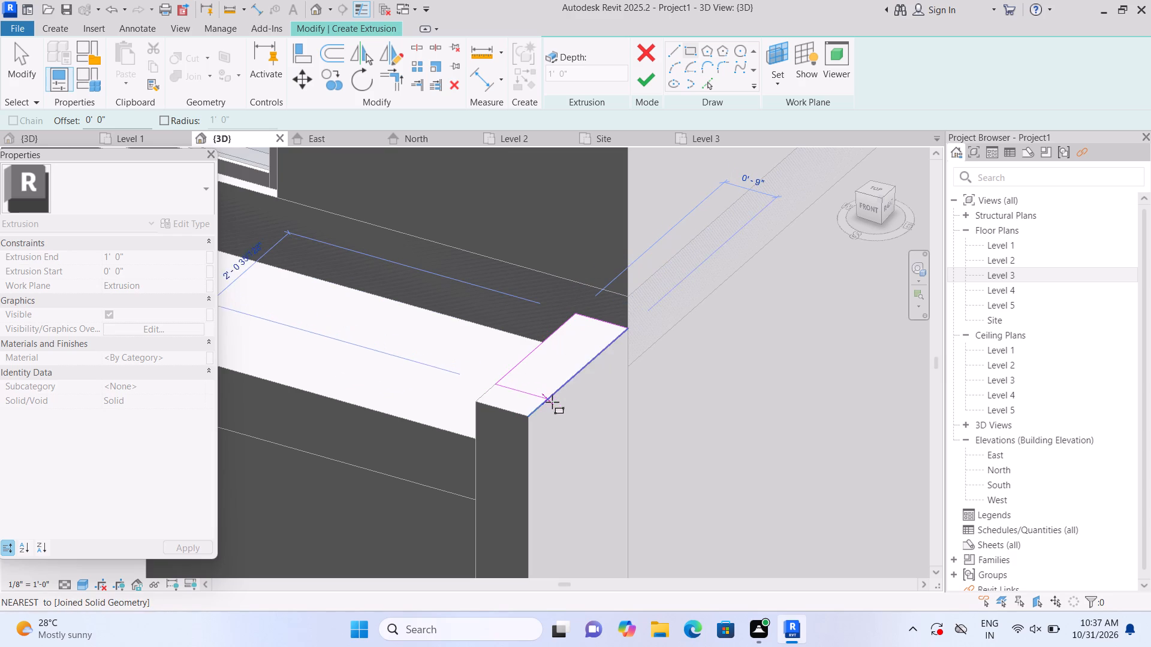
pyautogui.click(531, 416)
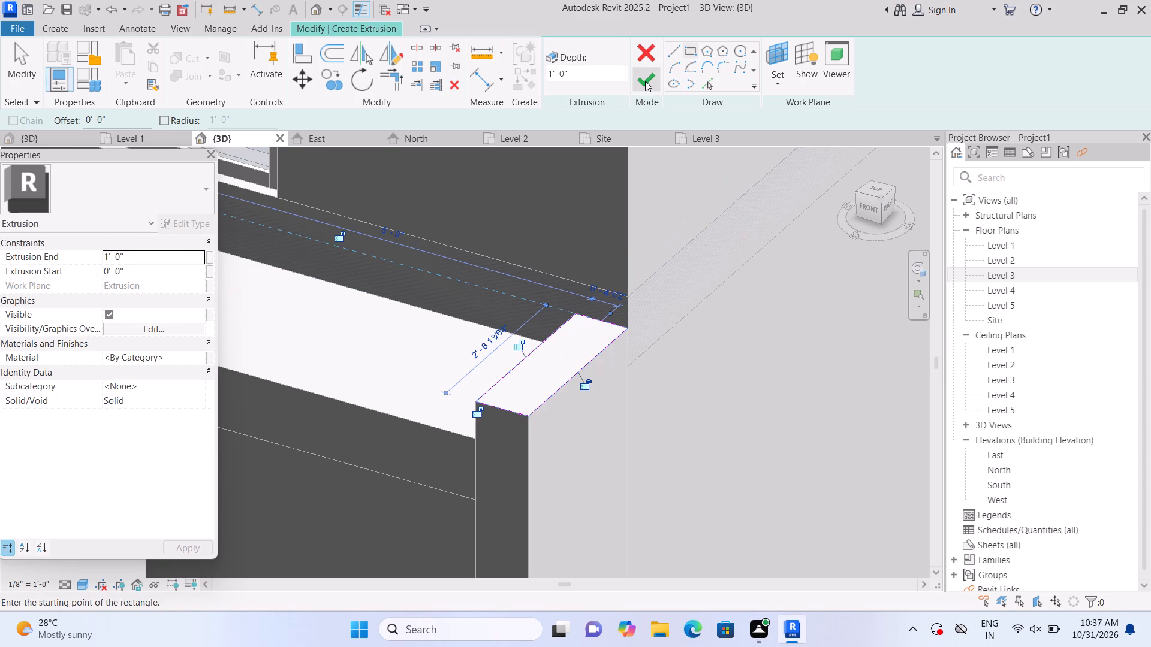
pyautogui.click(645, 81)
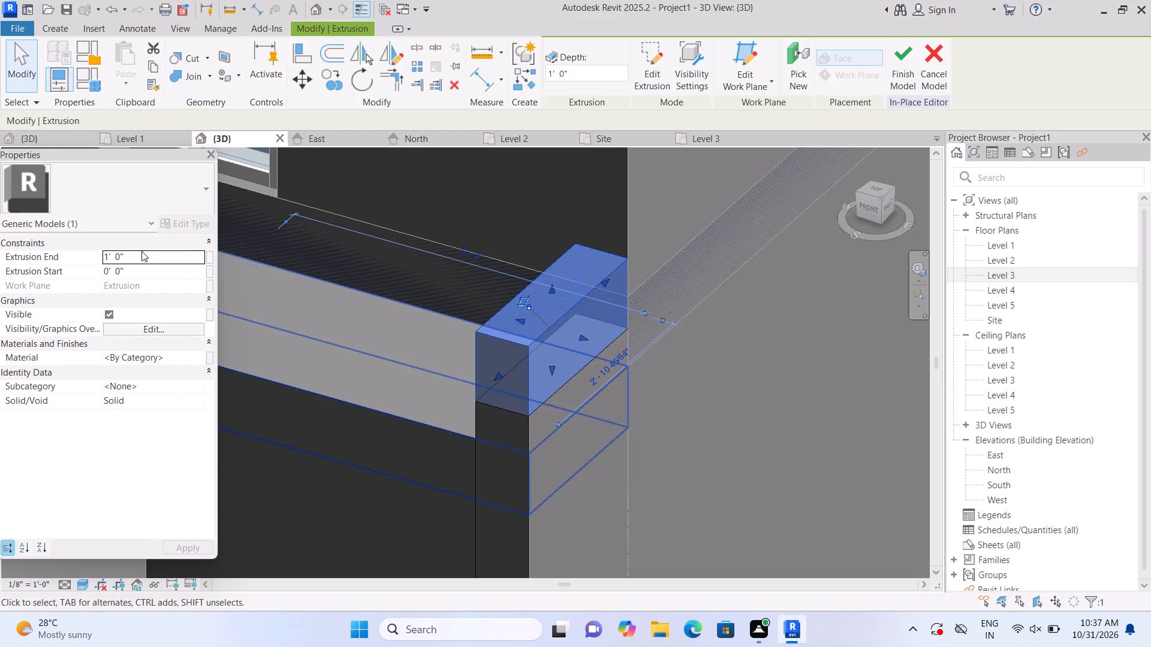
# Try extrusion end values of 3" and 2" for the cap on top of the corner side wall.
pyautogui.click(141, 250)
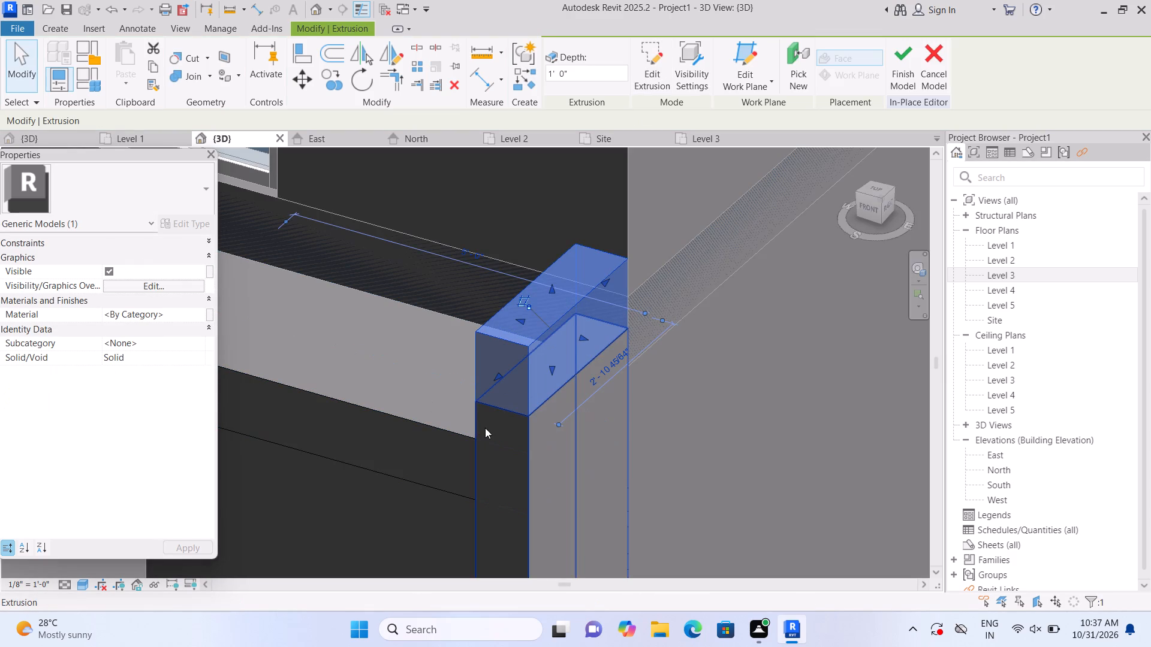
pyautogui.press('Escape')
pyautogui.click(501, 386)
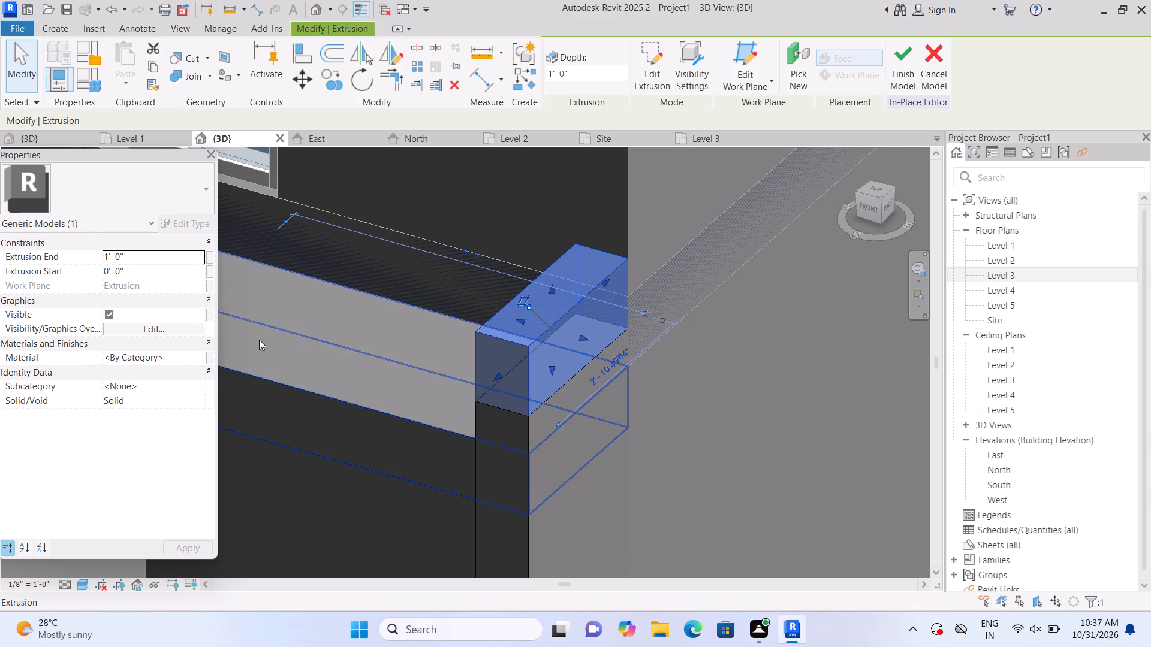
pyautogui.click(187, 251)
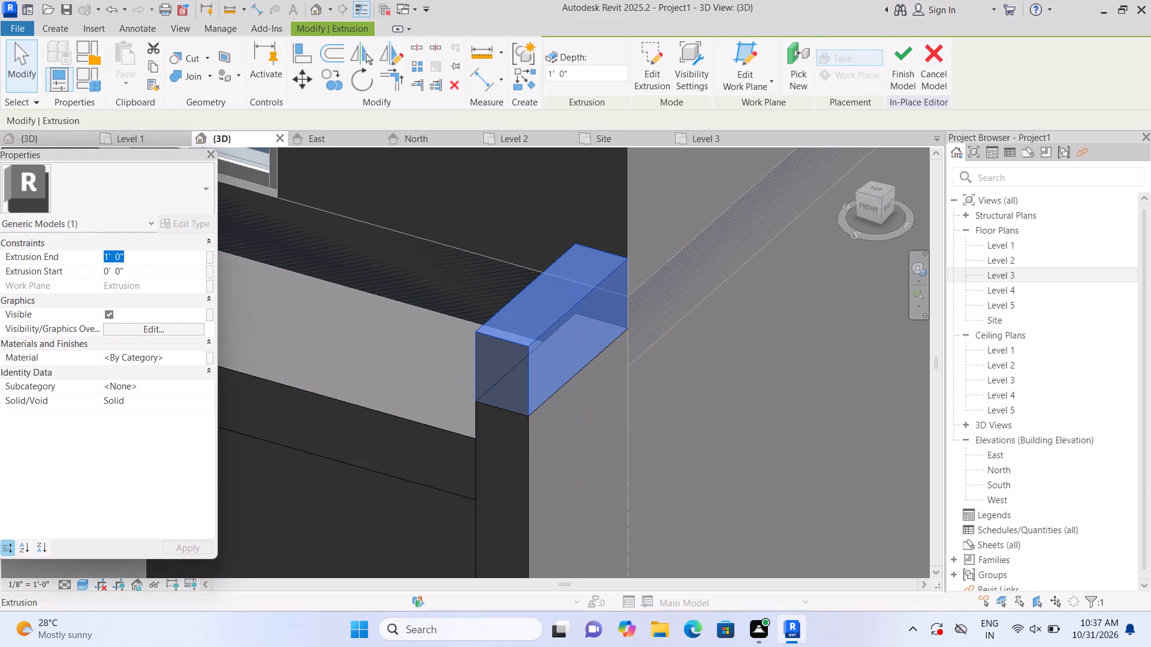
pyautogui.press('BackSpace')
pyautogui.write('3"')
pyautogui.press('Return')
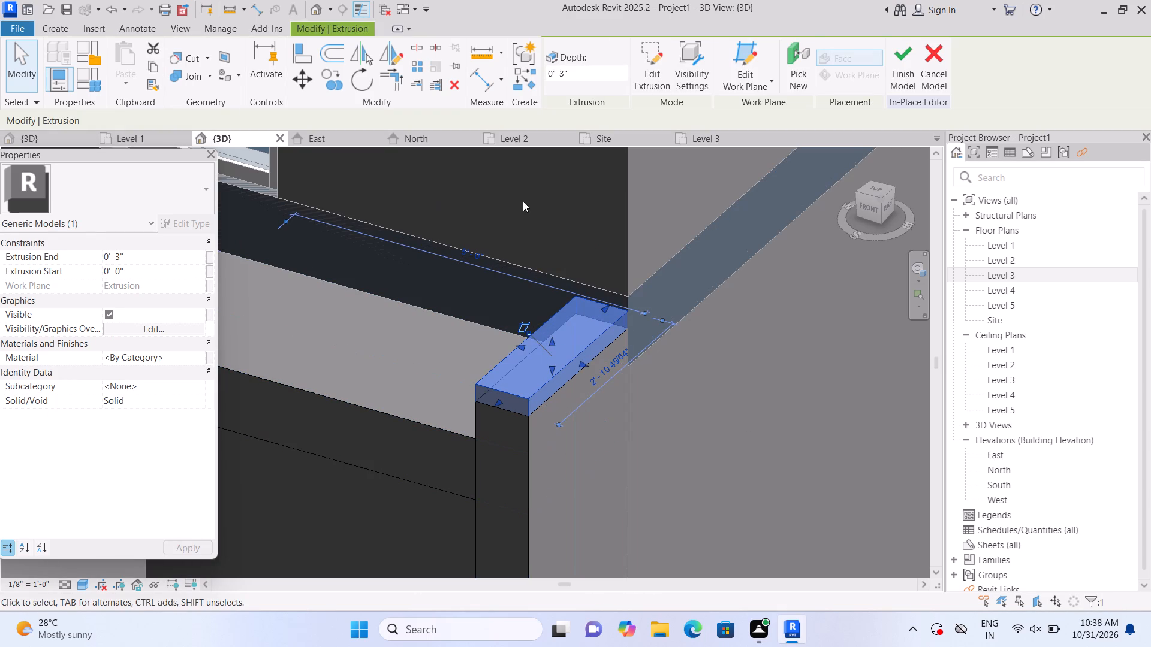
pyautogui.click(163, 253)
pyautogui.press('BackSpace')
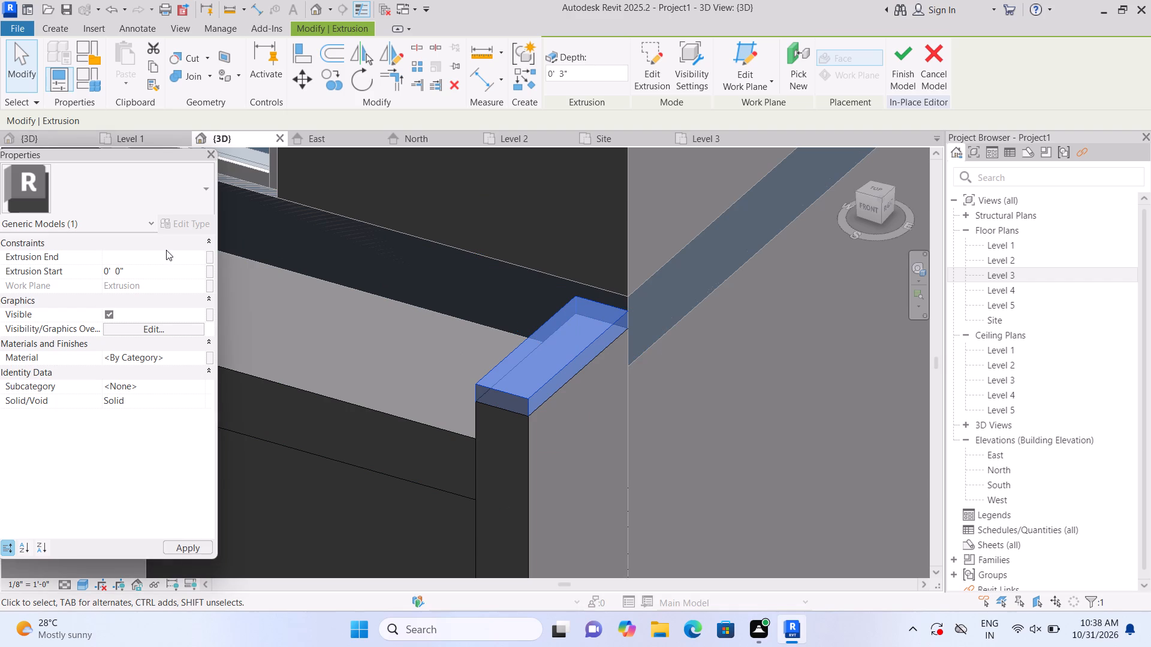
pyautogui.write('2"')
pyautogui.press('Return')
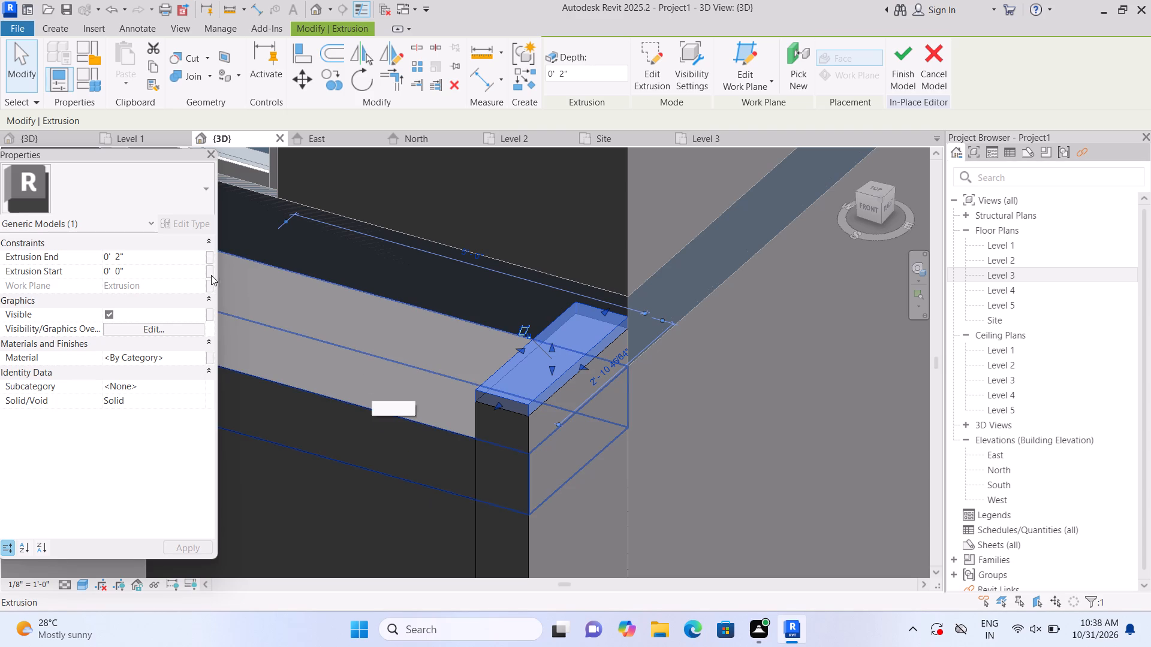
# Set the extrusion end of the cap on the corner side wall to 1".
pyautogui.click(185, 262)
pyautogui.press('BackSpace')
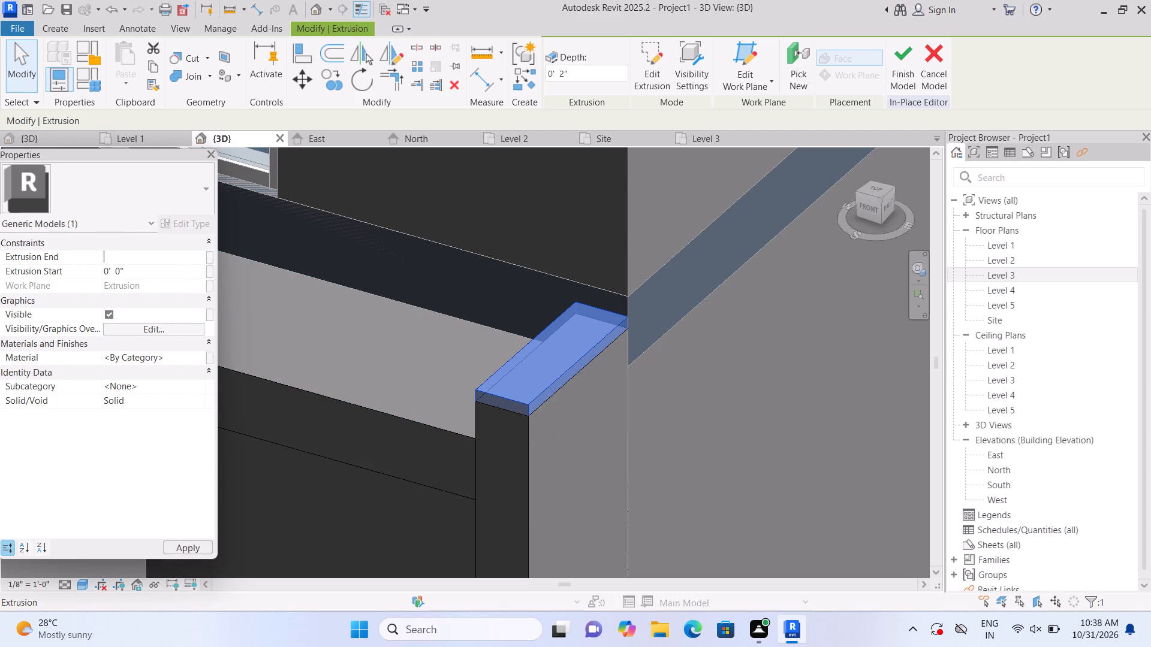
pyautogui.write('1"')
pyautogui.press('Return')
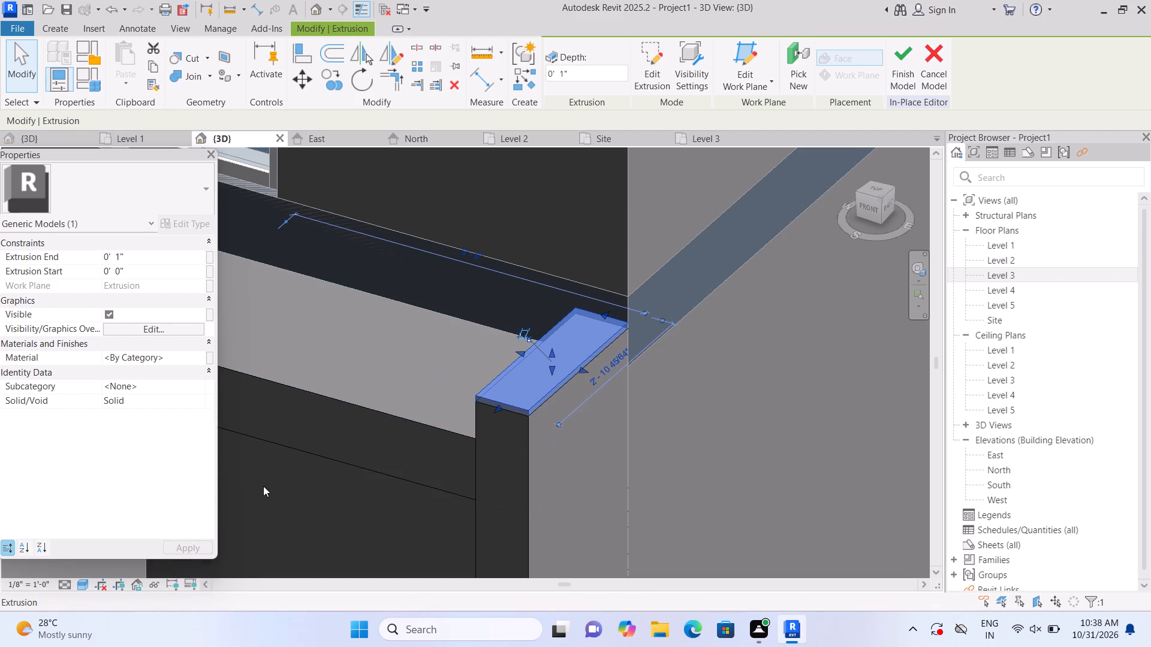
# Extend the cap's outer, front and inner edges slightly past the corner side wall's faces, making it about 3' 1" long.
pyautogui.scroll(-2, 267, 483)
pyautogui.moveTo(284, 527); pyautogui.dragTo(332, 502, button='middle')
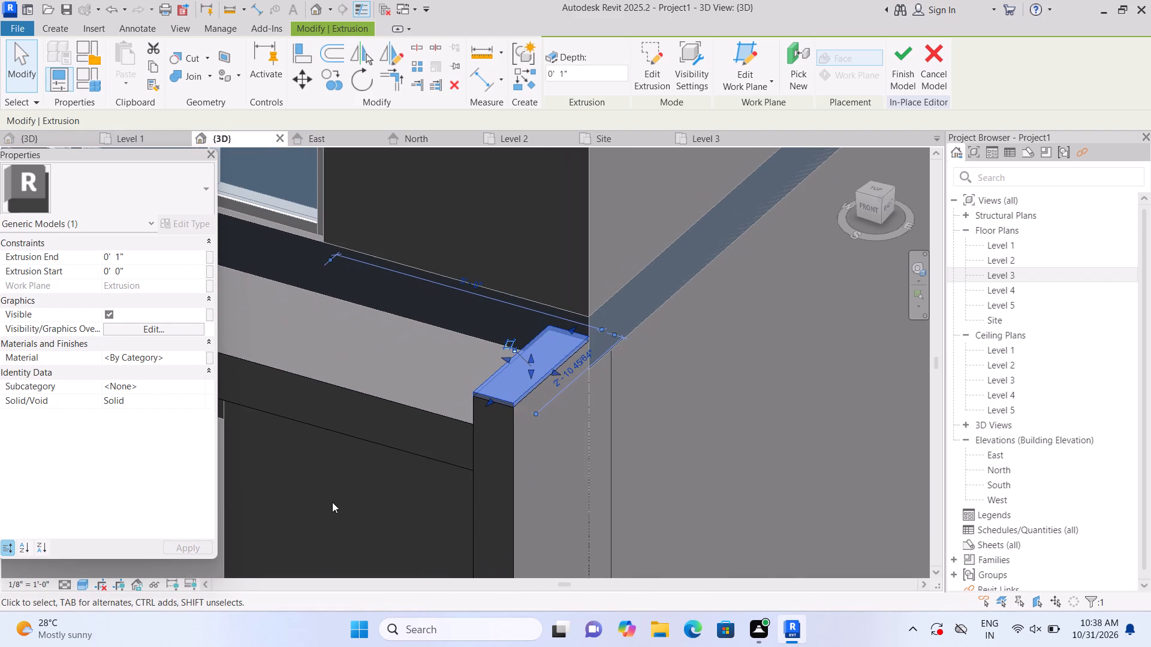
pyautogui.scroll(1, 357, 419)
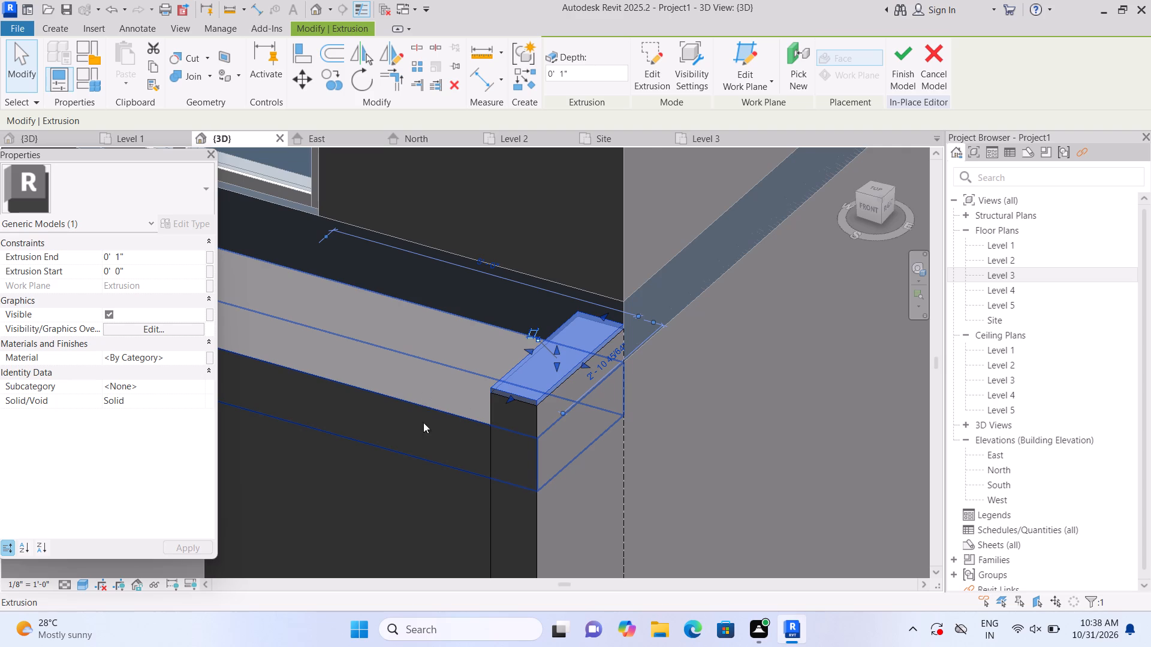
pyautogui.scroll(1, 423, 422)
pyautogui.scroll(1, 607, 366)
pyautogui.moveTo(606, 353); pyautogui.dragTo(607, 353)
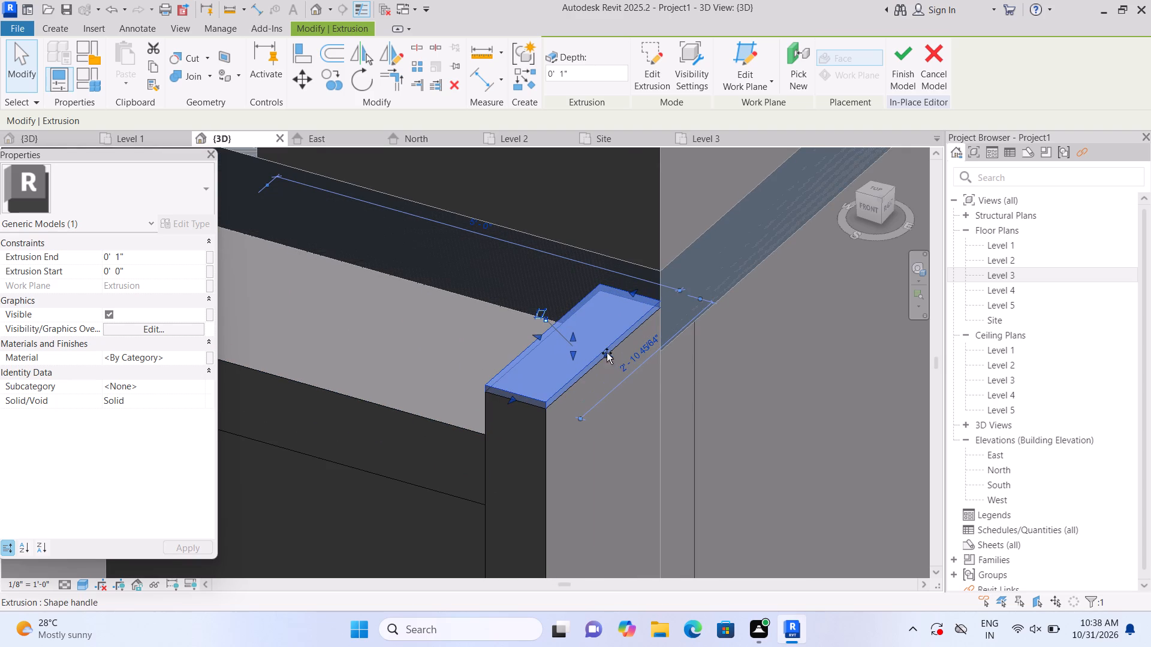
pyautogui.moveTo(607, 353); pyautogui.dragTo(617, 357)
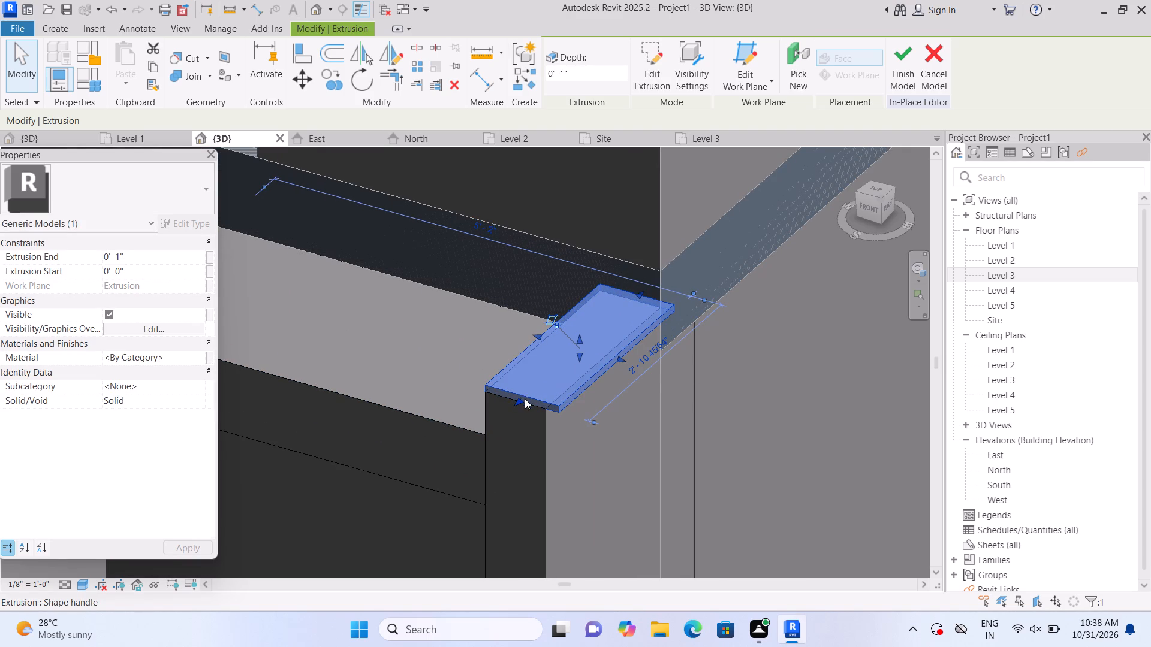
pyautogui.click(518, 400)
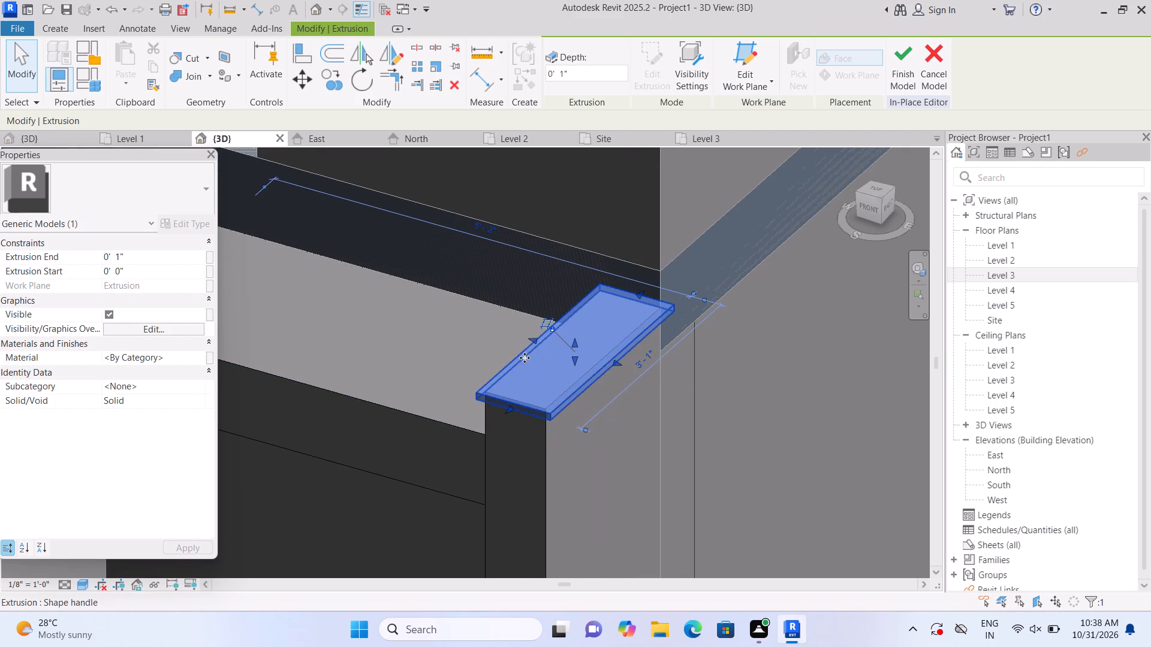
pyautogui.click(534, 337)
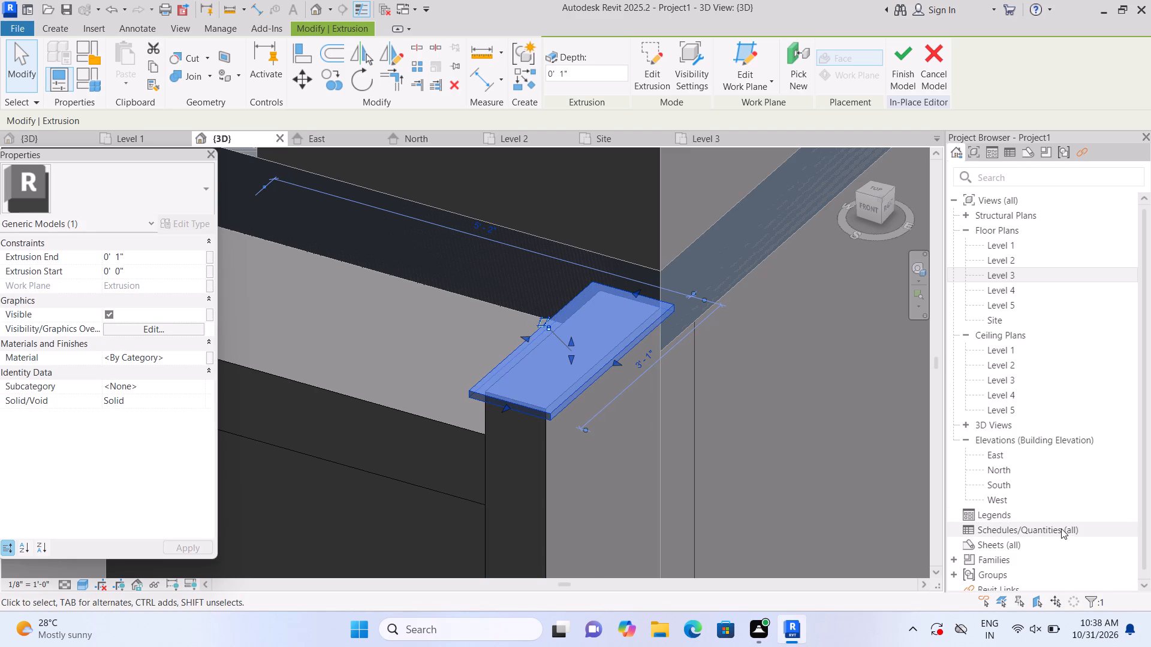
pyautogui.press('Escape')
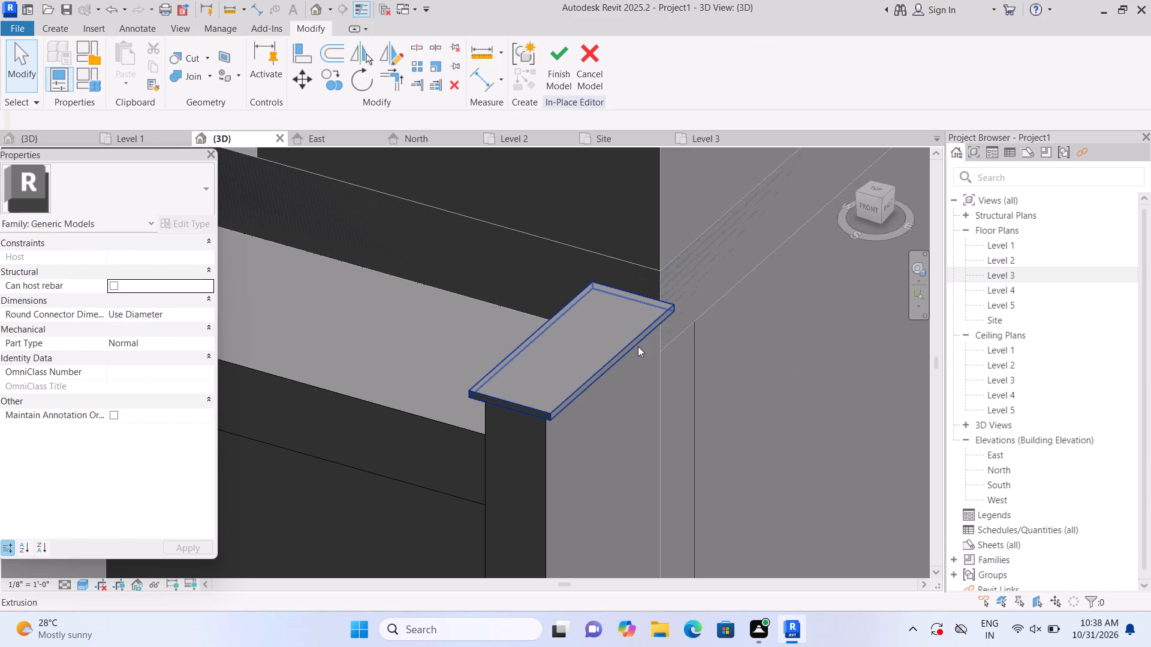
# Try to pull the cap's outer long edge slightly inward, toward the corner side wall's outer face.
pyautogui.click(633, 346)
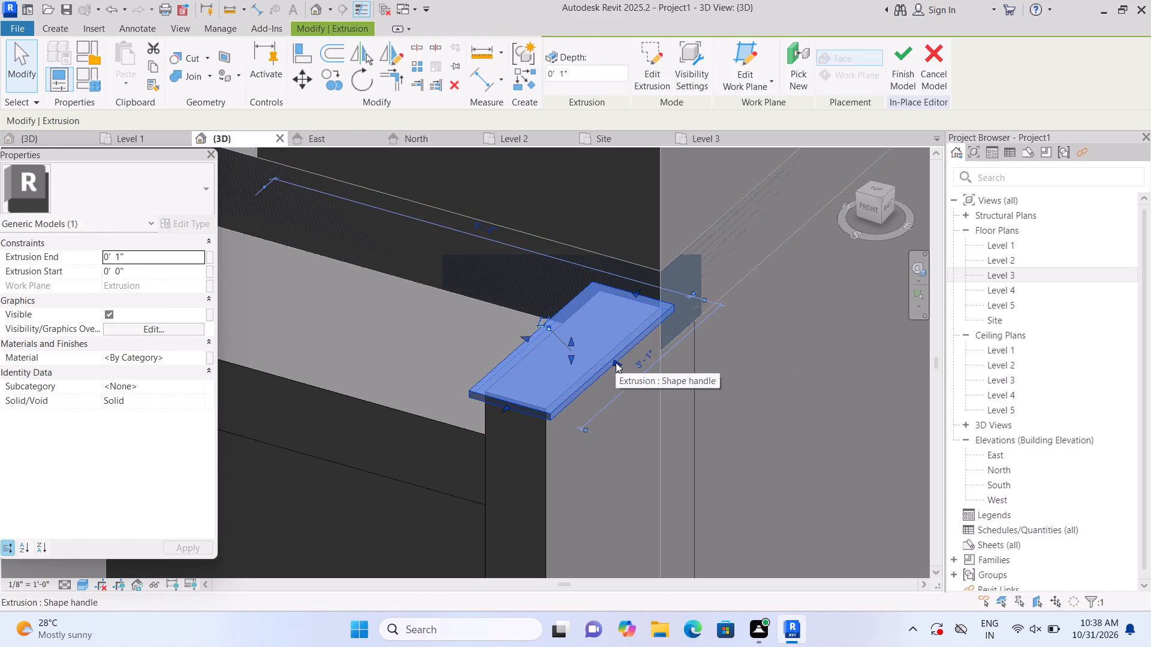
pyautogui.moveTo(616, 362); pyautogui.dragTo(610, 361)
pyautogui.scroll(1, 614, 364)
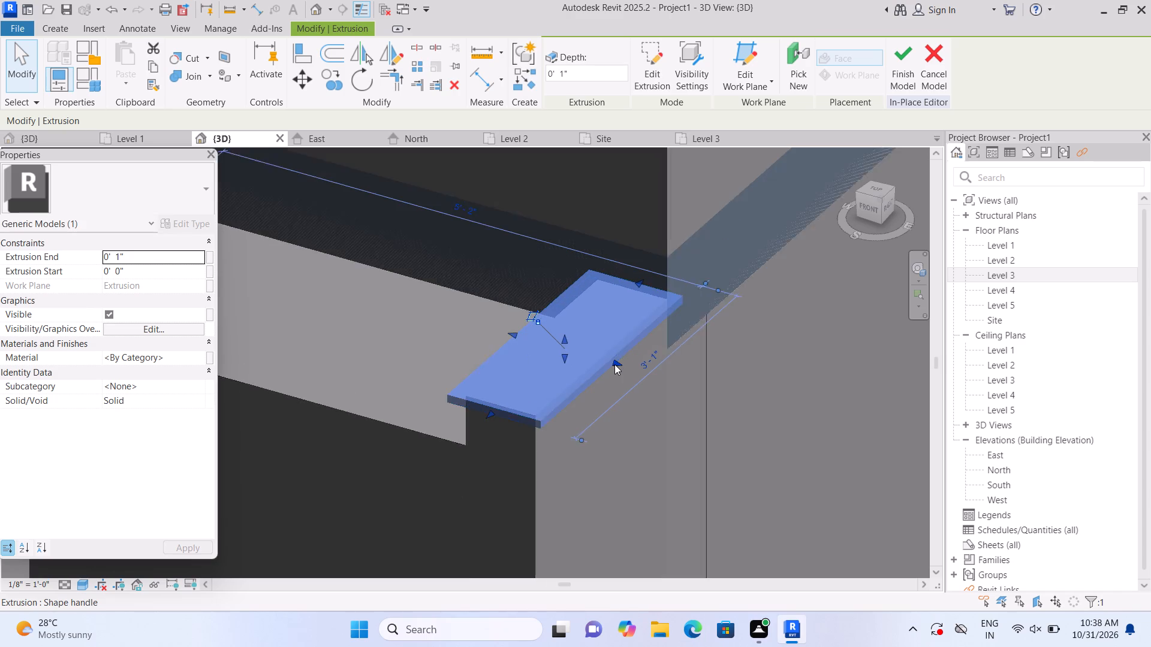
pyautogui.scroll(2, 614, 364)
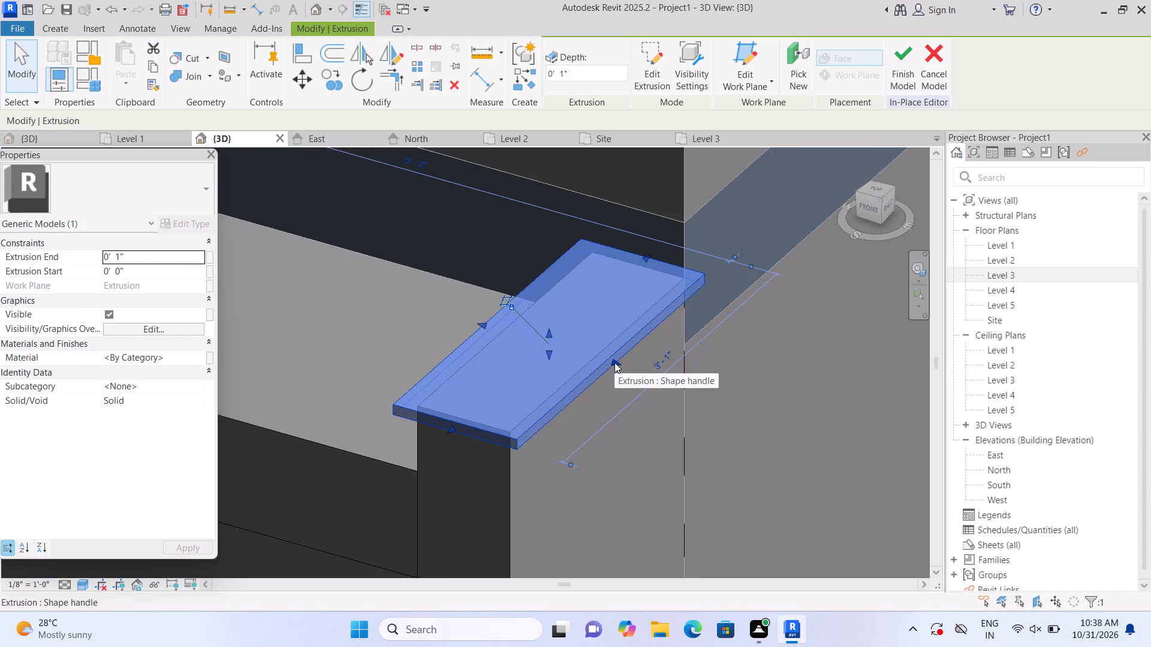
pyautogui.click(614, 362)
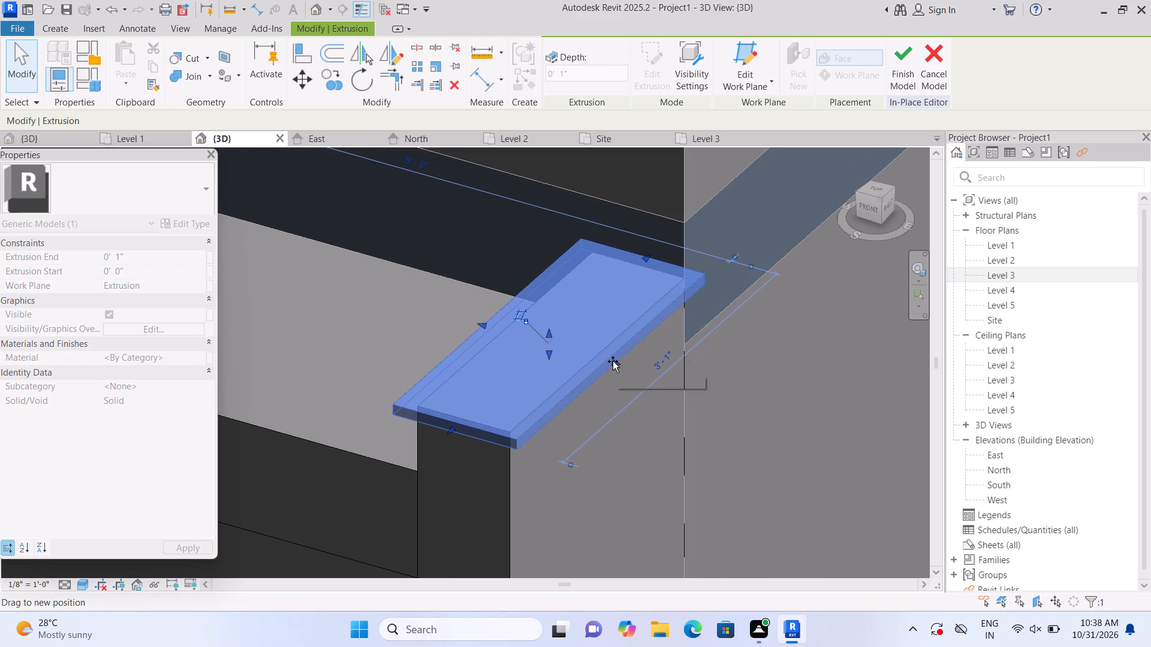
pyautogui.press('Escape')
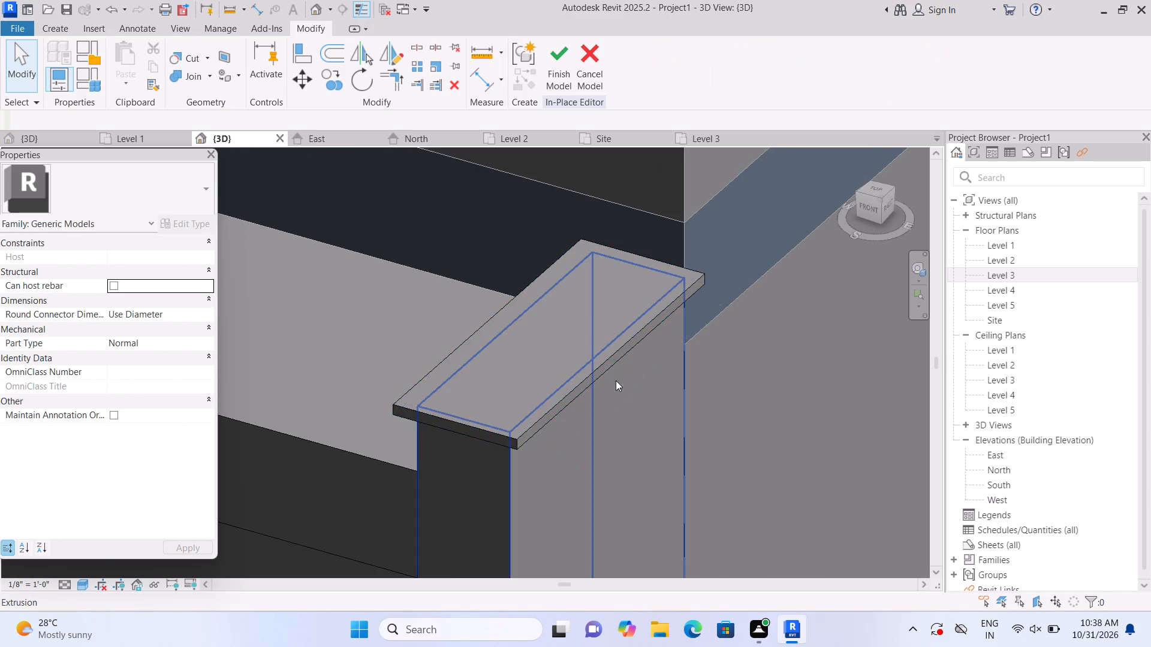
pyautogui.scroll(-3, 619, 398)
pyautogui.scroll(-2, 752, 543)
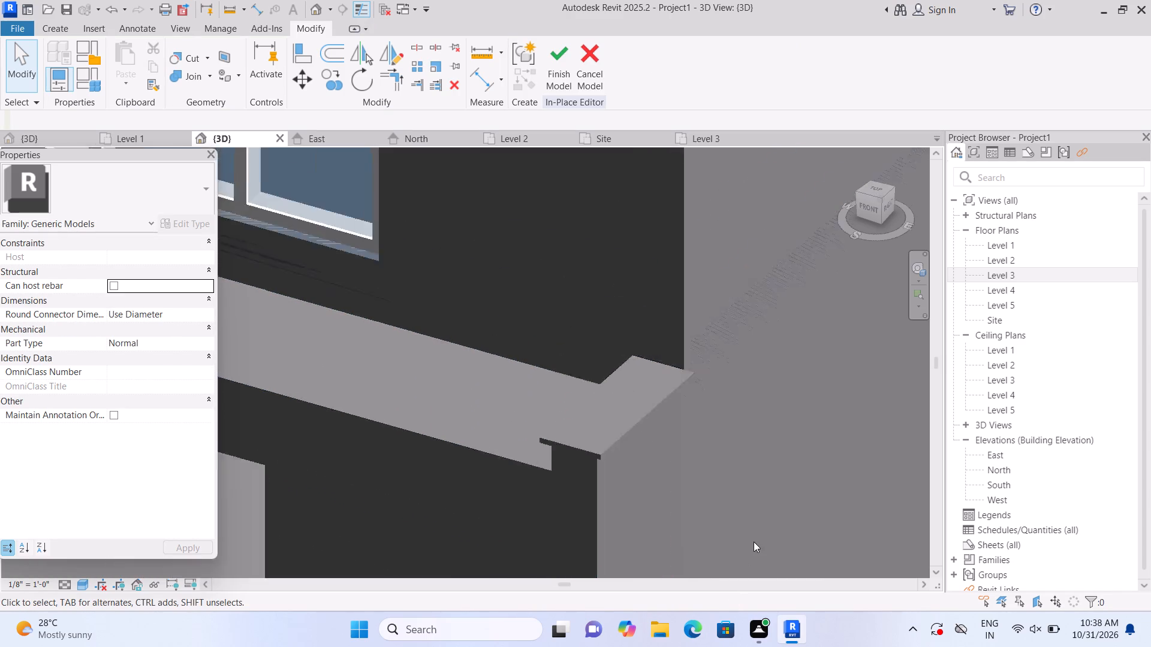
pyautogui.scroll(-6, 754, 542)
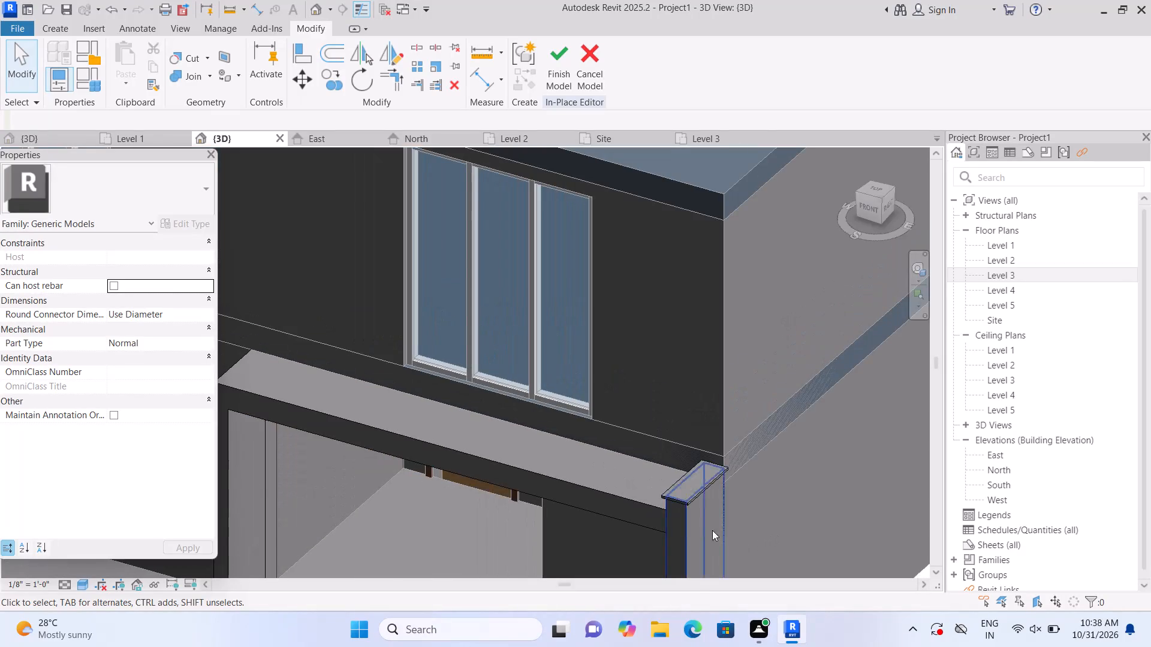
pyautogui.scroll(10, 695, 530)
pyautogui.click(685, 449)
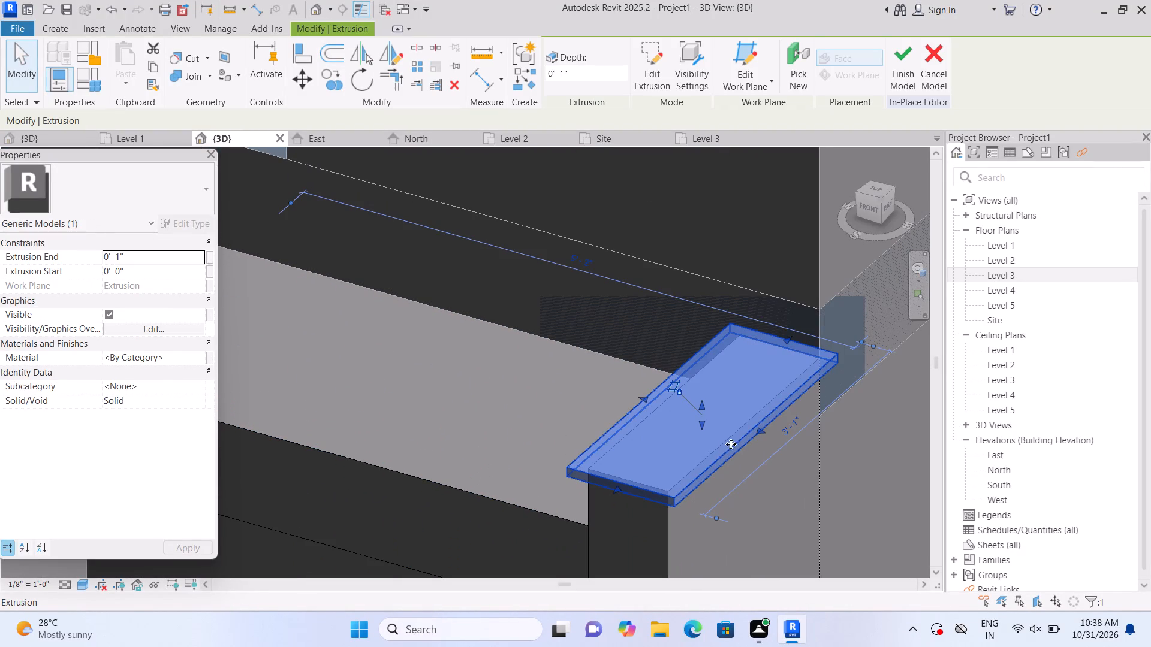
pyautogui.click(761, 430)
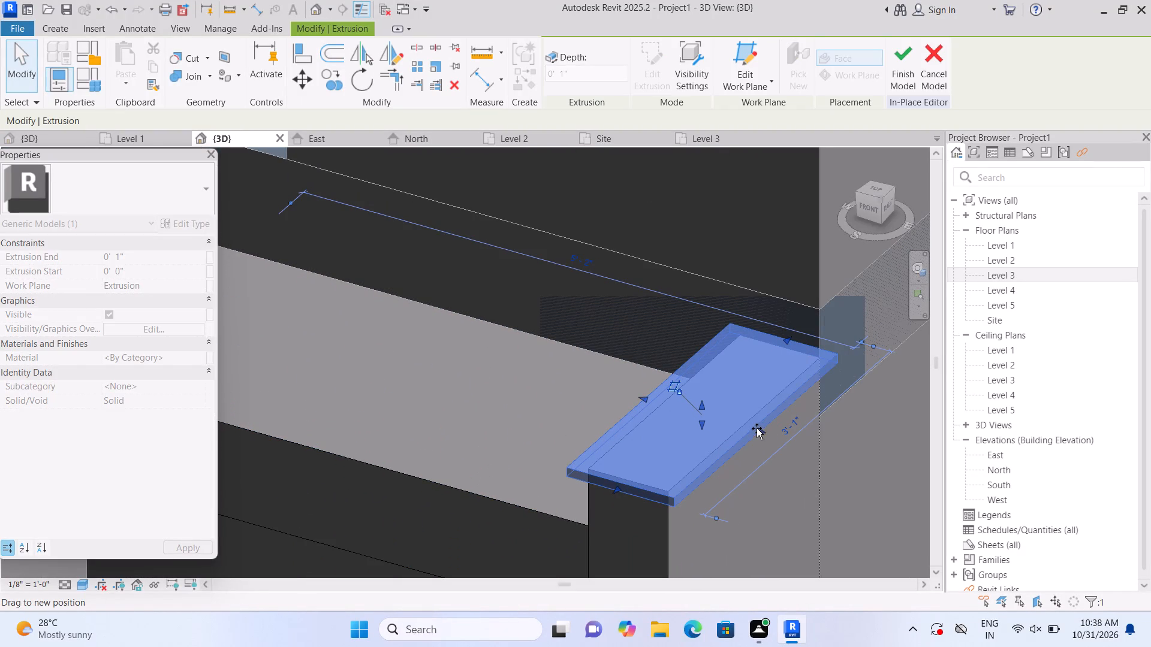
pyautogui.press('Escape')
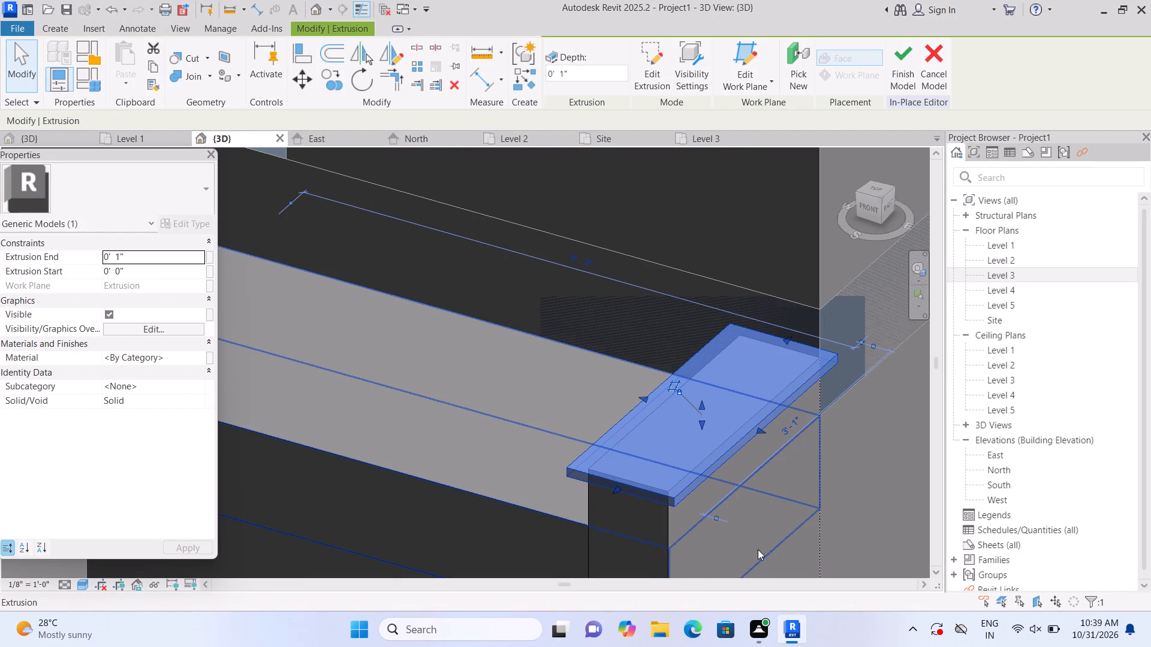
# Examine the entrance, its capped corner wall and the windows above in overall 3D and front views.
pyautogui.scroll(-13, 775, 540)
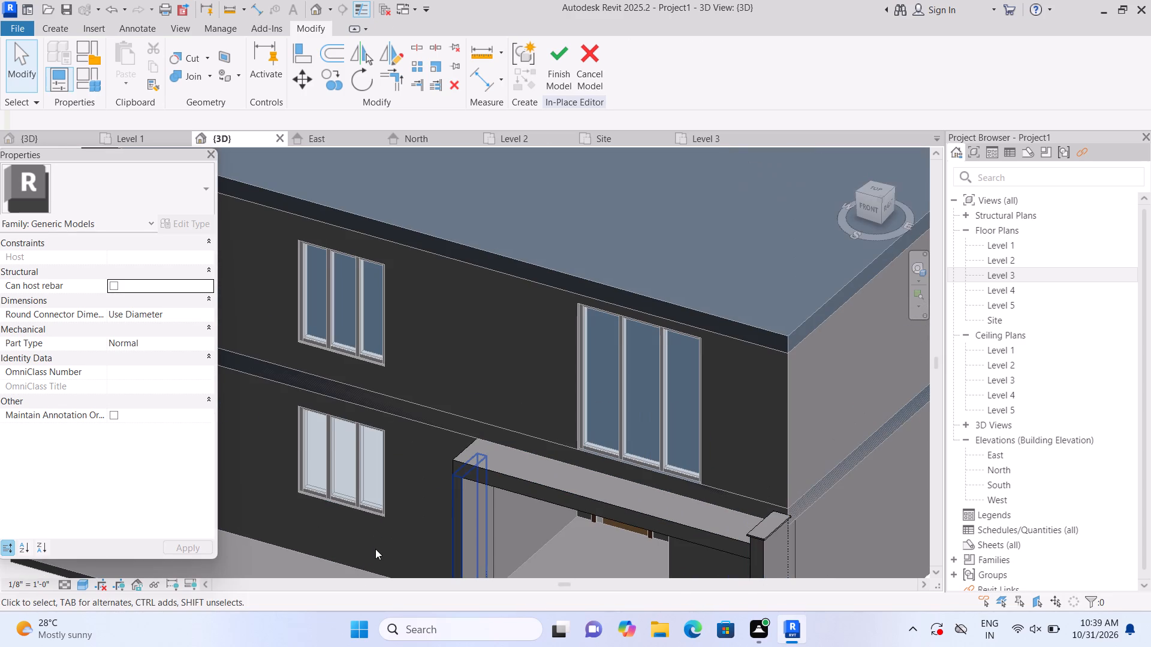
pyautogui.moveTo(375, 551); pyautogui.dragTo(386, 471, button='middle')
pyautogui.scroll(-1, 370, 497)
pyautogui.moveTo(374, 515); pyautogui.dragTo(388, 488, button='middle')
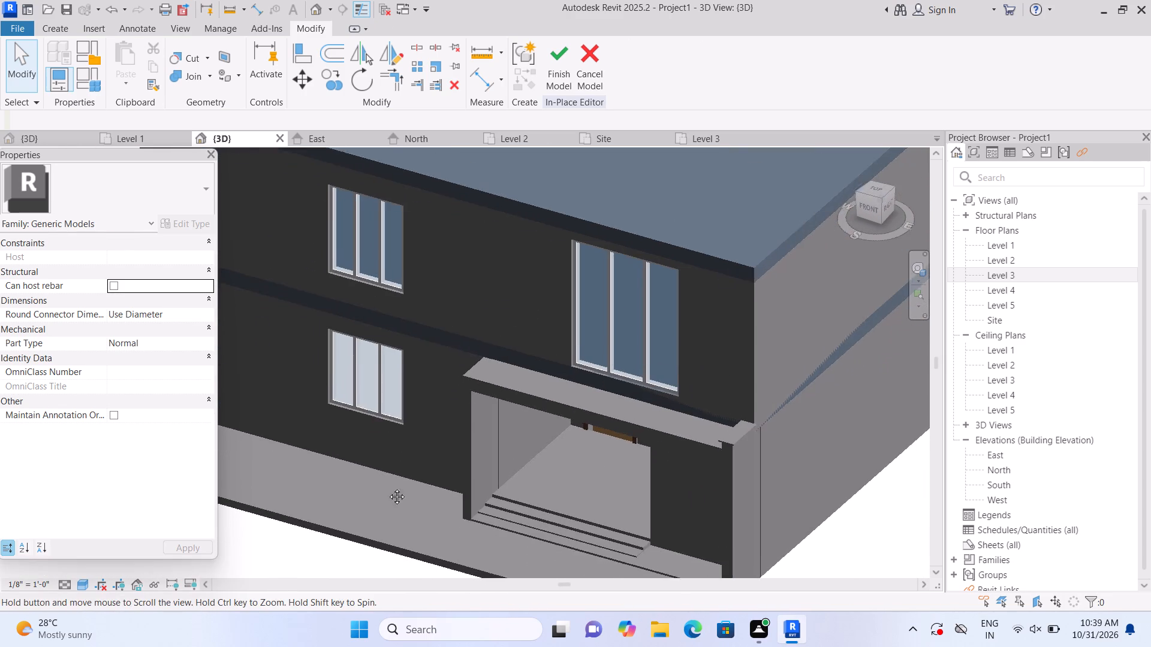
pyautogui.moveTo(388, 488); pyautogui.dragTo(389, 481, button='middle')
pyautogui.scroll(-2, 659, 361)
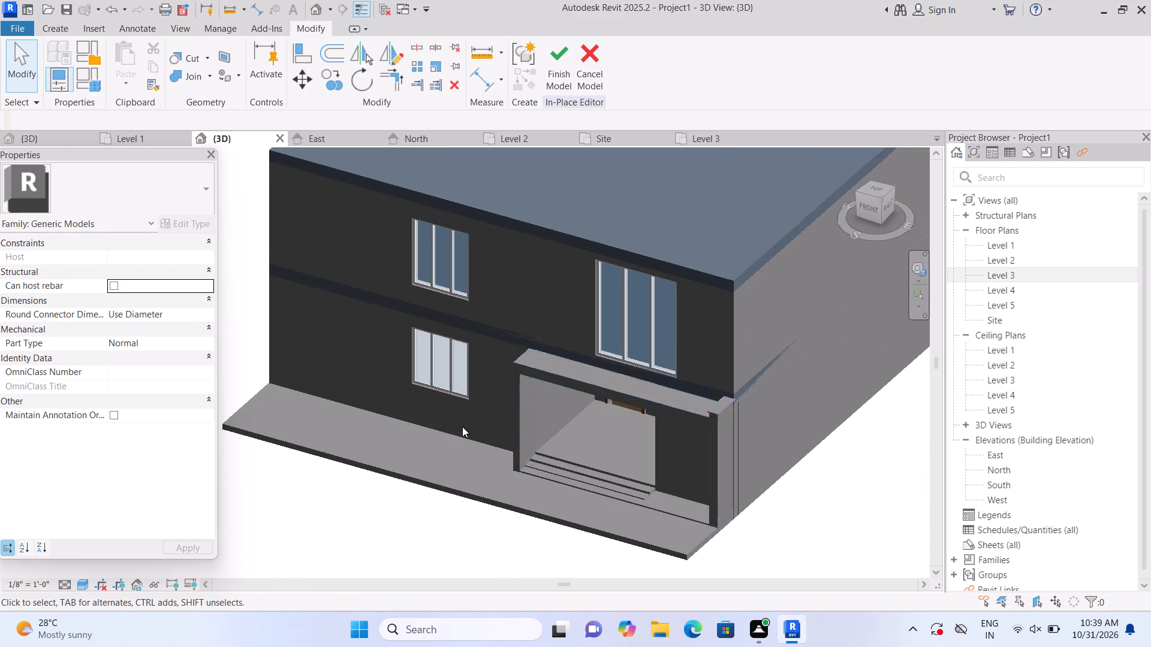
pyautogui.click(846, 155)
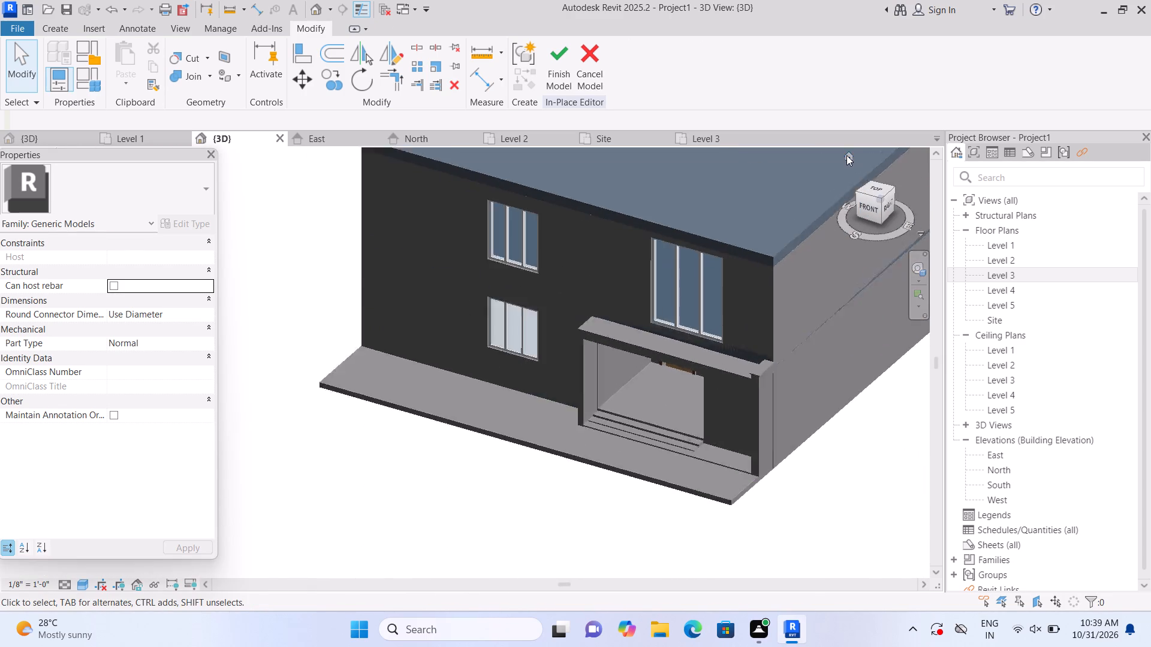
pyautogui.scroll(6, 269, 403)
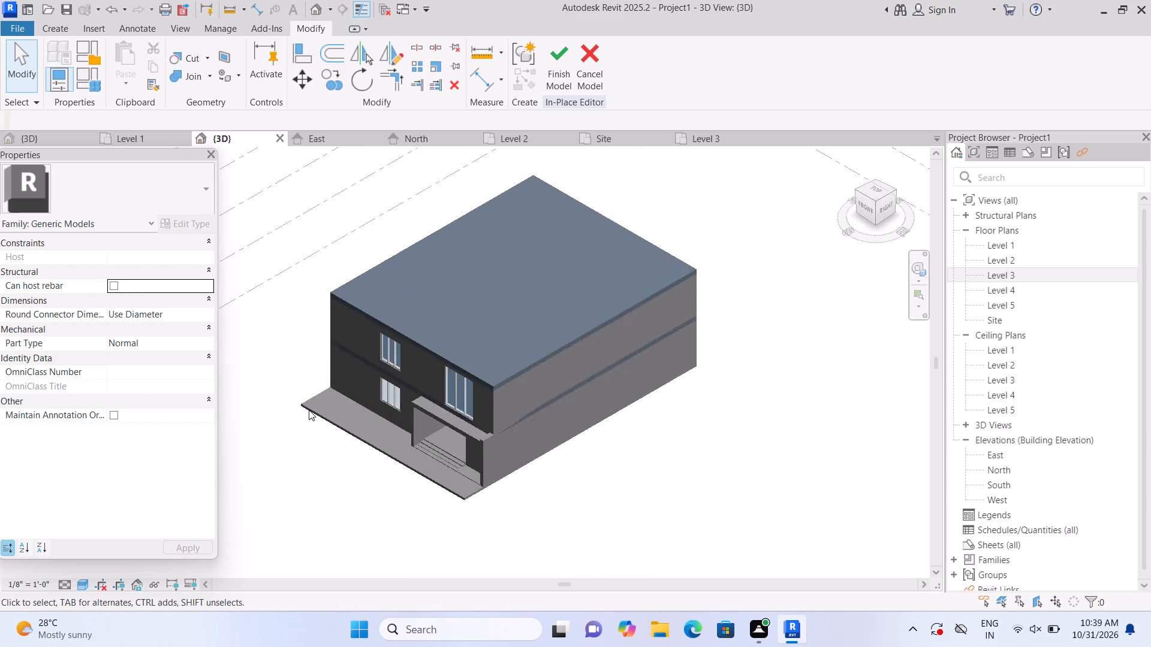
pyautogui.scroll(4, 309, 410)
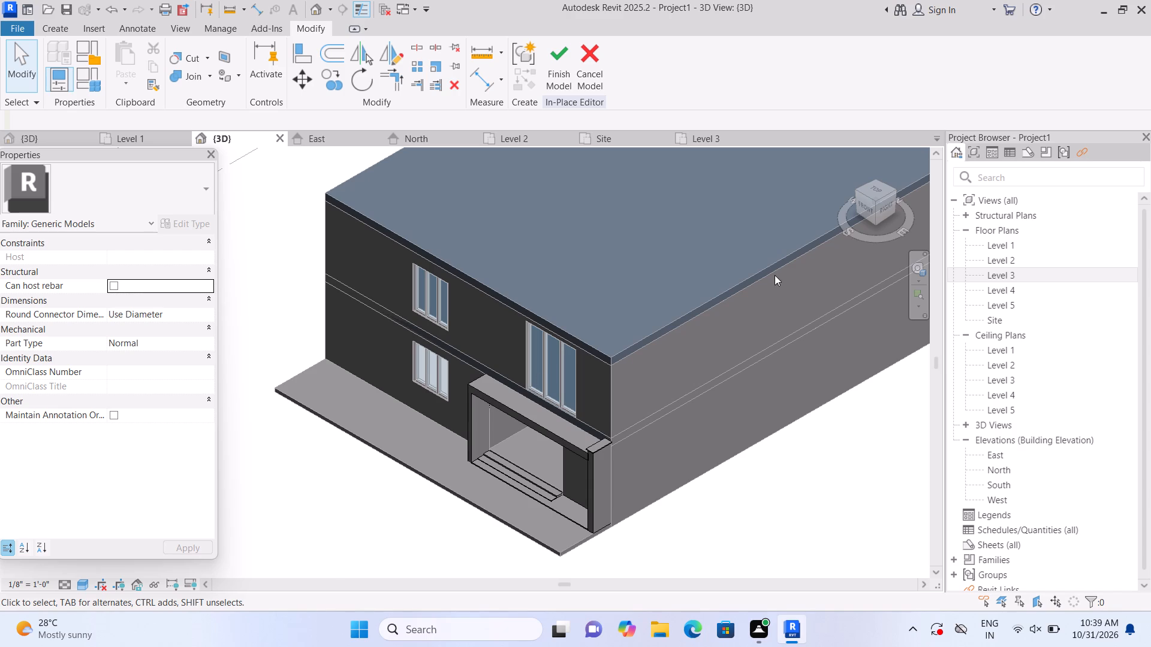
pyautogui.click(869, 208)
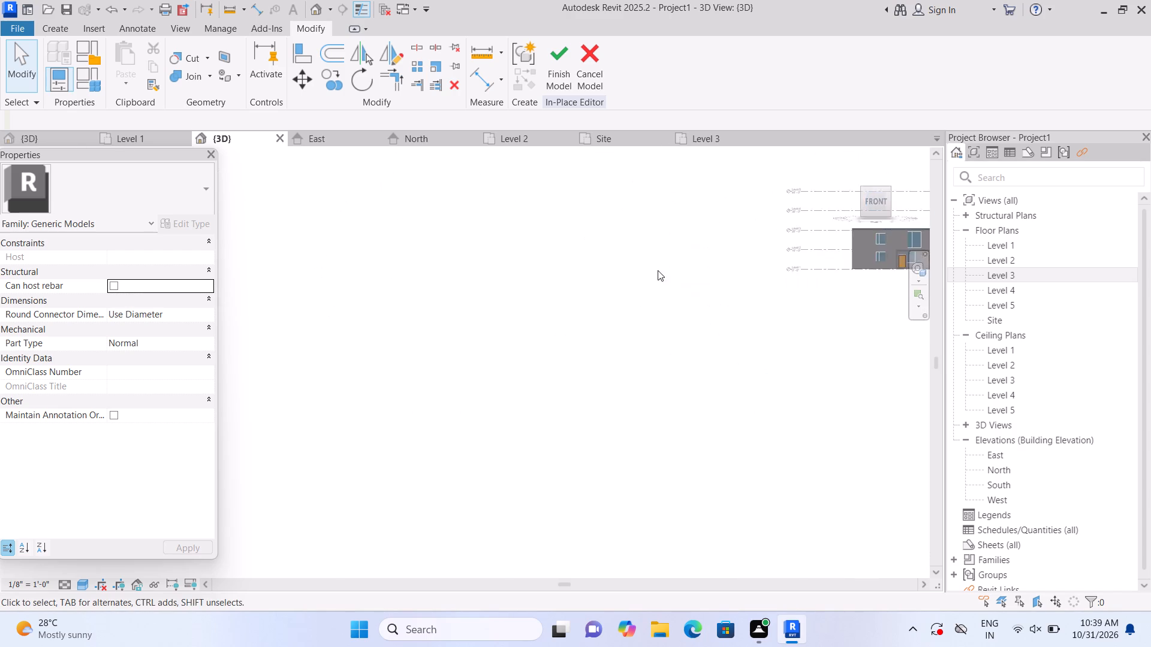
pyautogui.scroll(10, 435, 359)
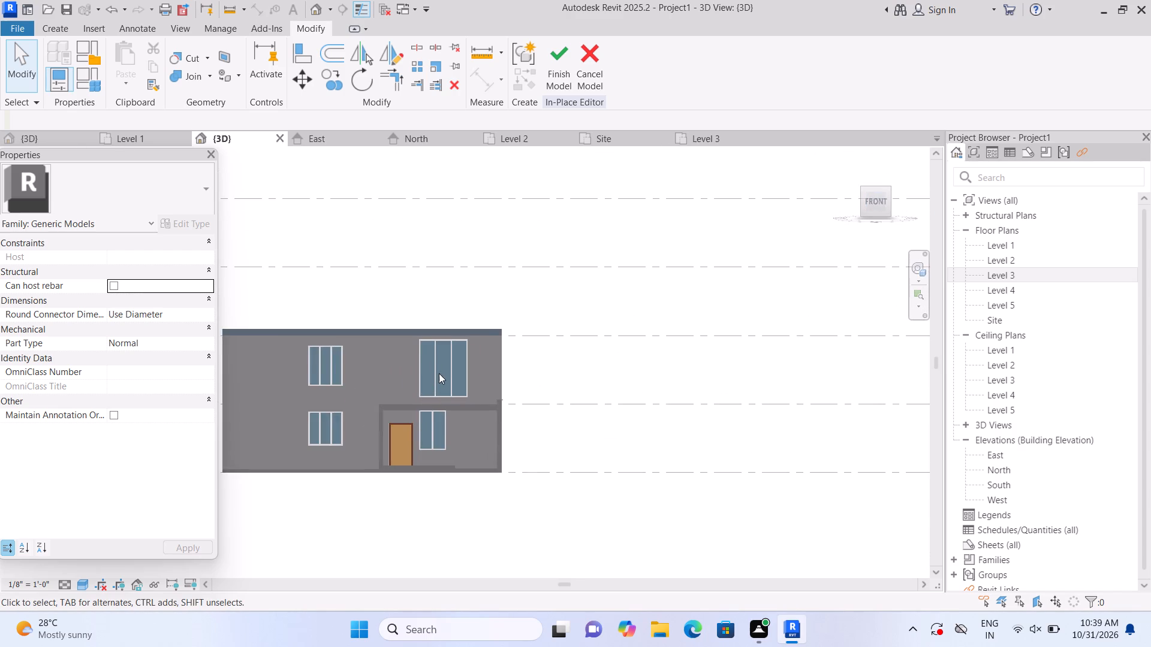
pyautogui.scroll(4, 439, 373)
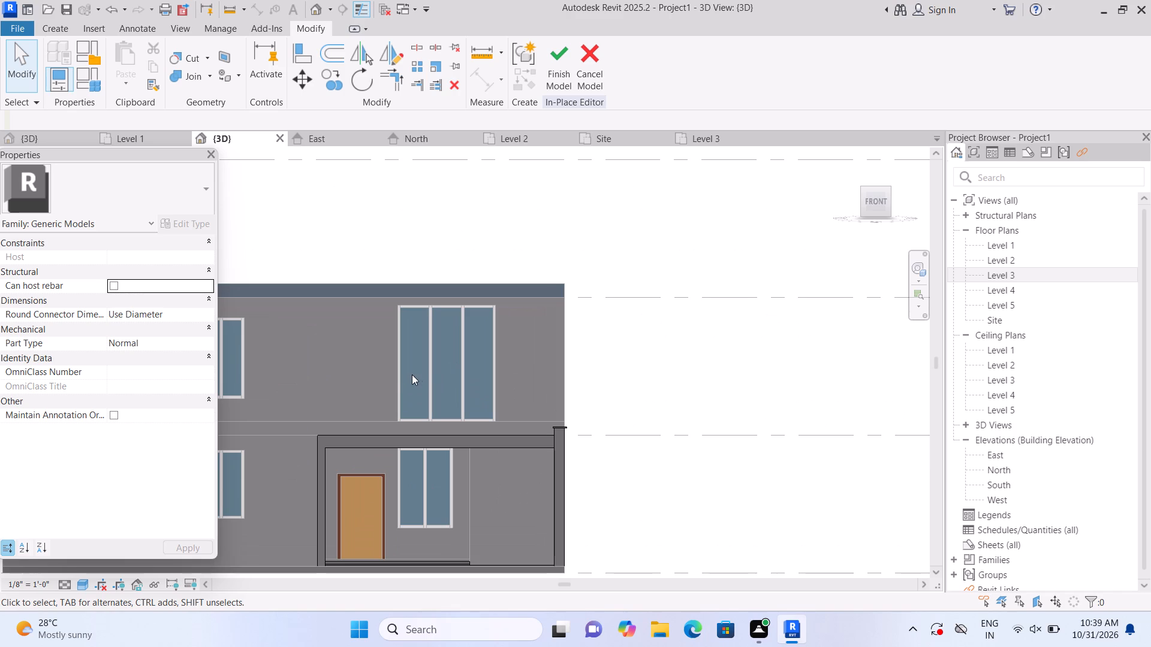
pyautogui.click(397, 374)
pyautogui.scroll(2, 398, 374)
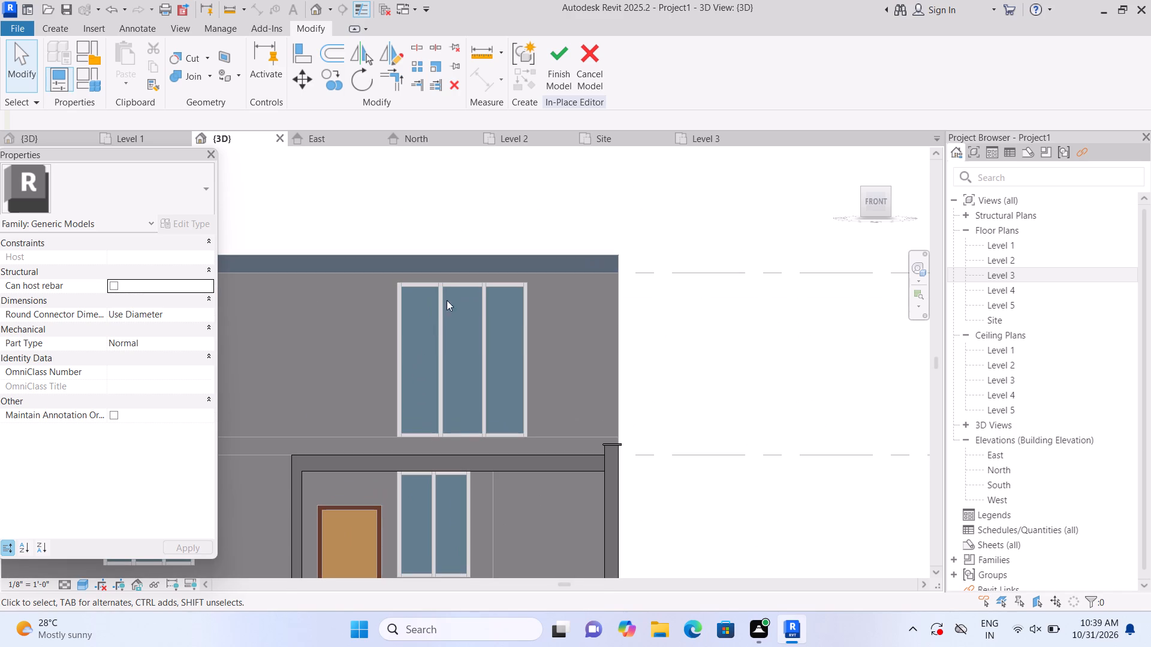
# Finish the in-place entrance model.
pyautogui.click(570, 77)
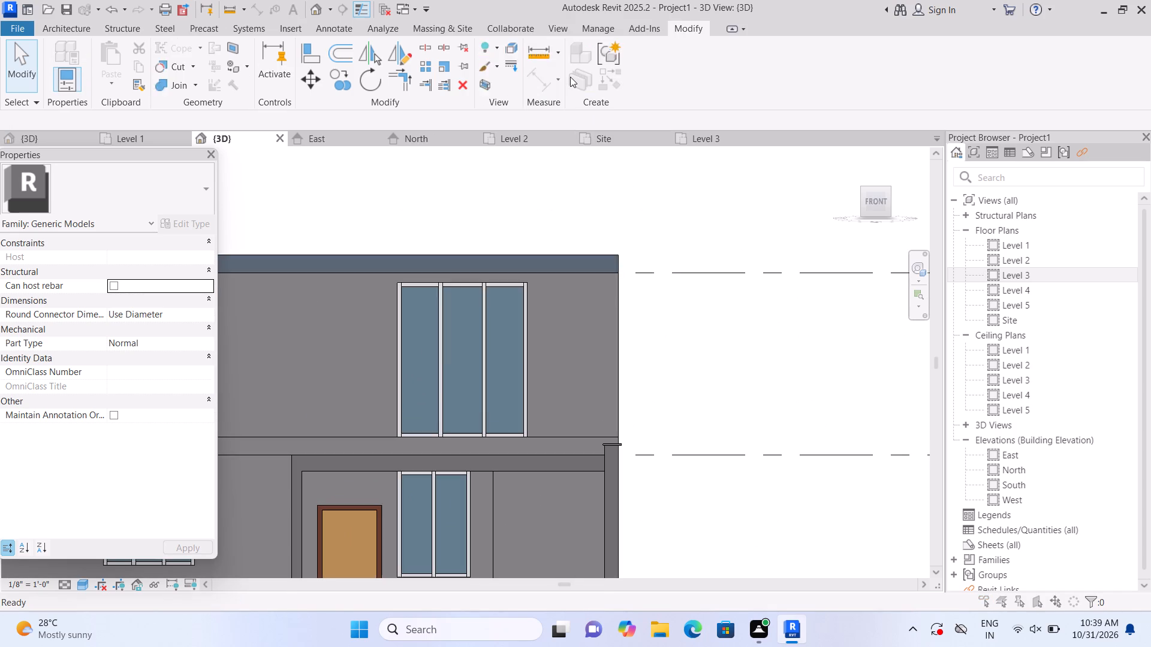
pyautogui.click(695, 181)
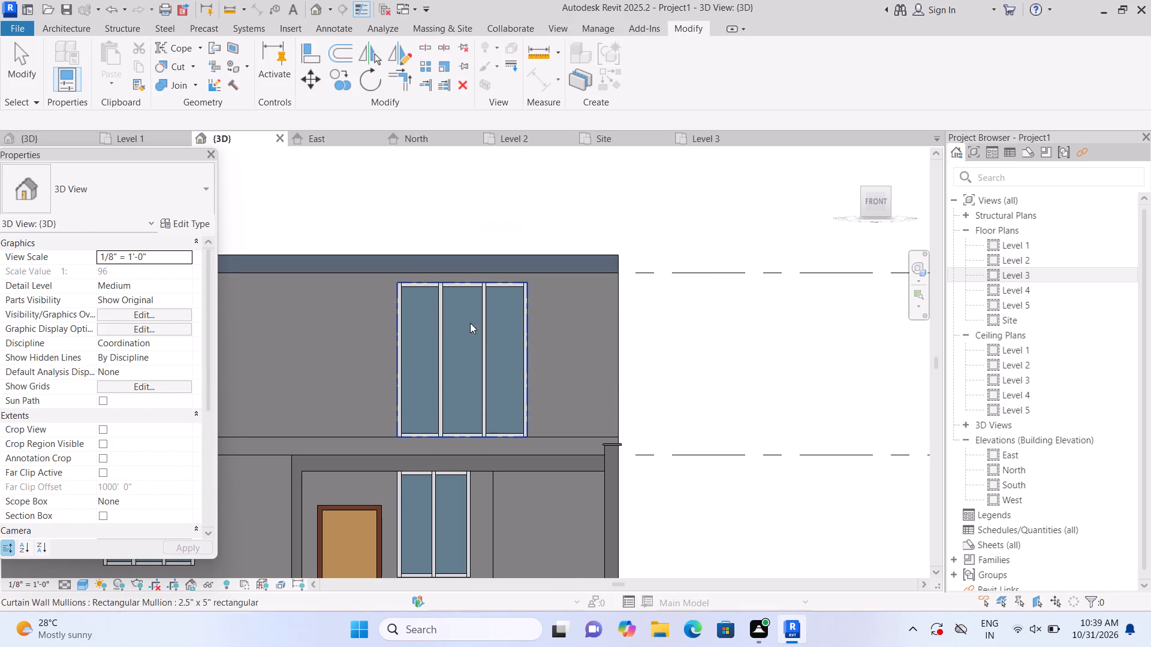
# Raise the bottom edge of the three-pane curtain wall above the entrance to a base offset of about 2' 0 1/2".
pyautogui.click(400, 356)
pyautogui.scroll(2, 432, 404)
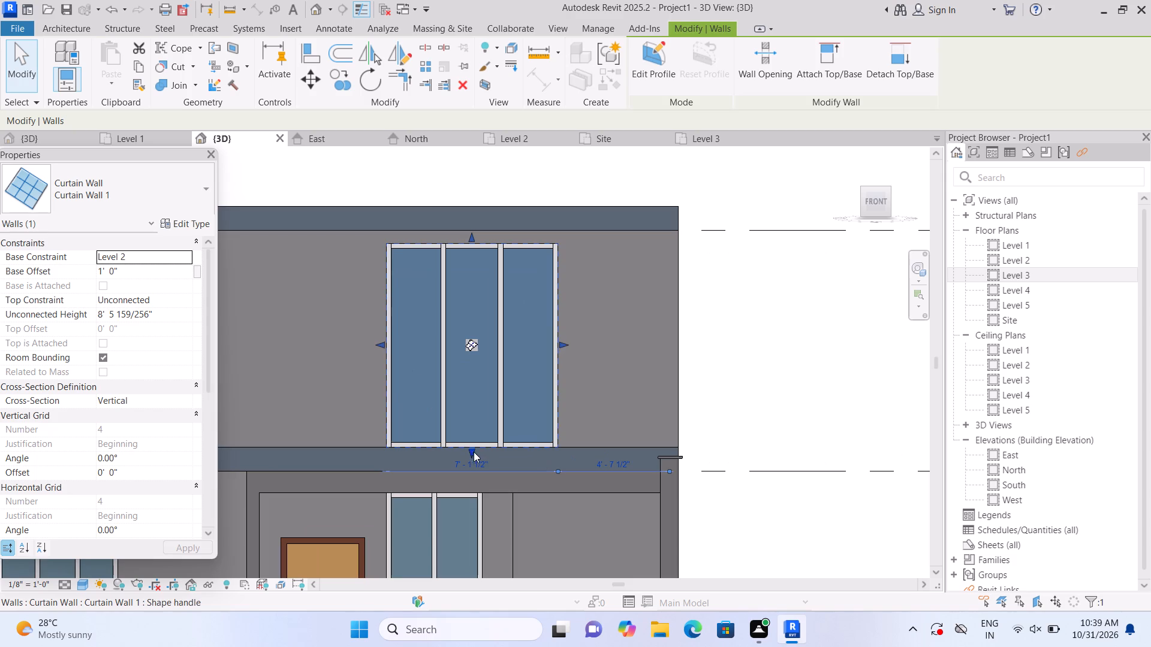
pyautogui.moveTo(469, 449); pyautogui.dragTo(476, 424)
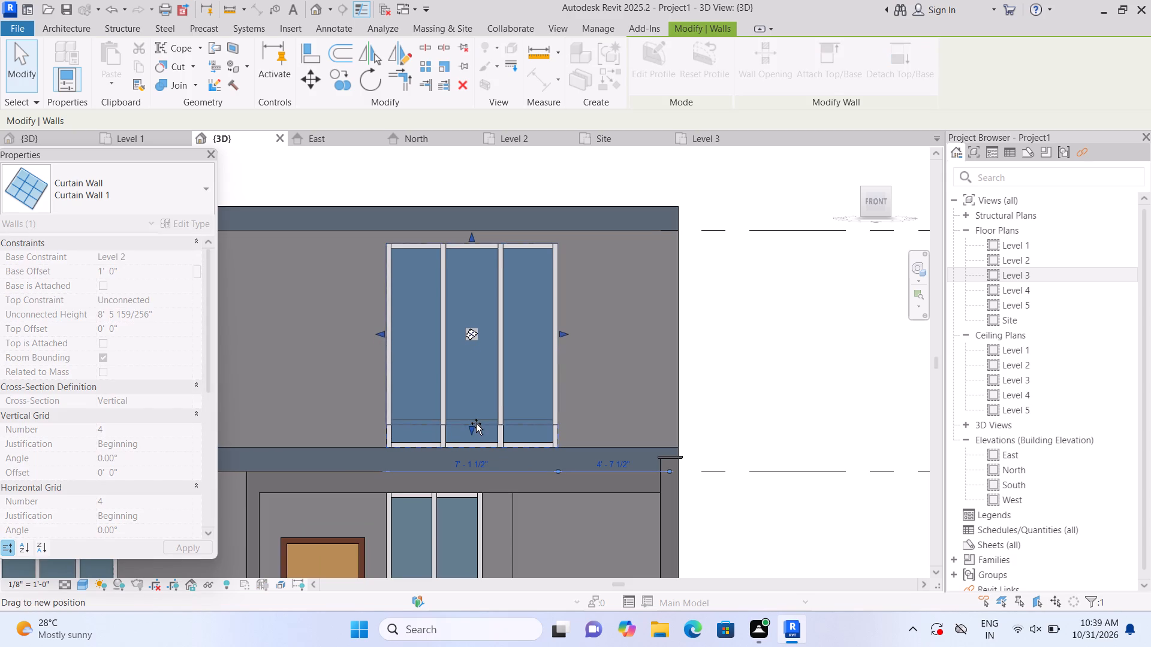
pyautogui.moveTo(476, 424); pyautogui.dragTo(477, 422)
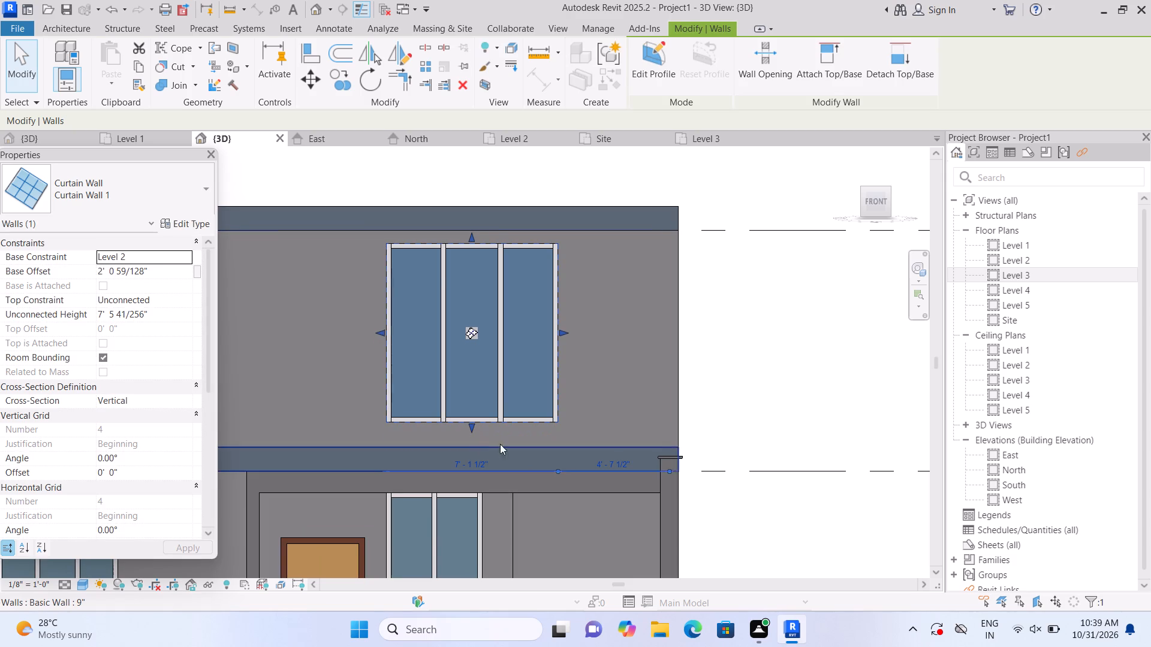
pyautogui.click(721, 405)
# Raise the bottom edge of the upper-floor curtain wall above the entrance to a base offset of about 2' 7 3/4".
pyautogui.scroll(-3, 721, 405)
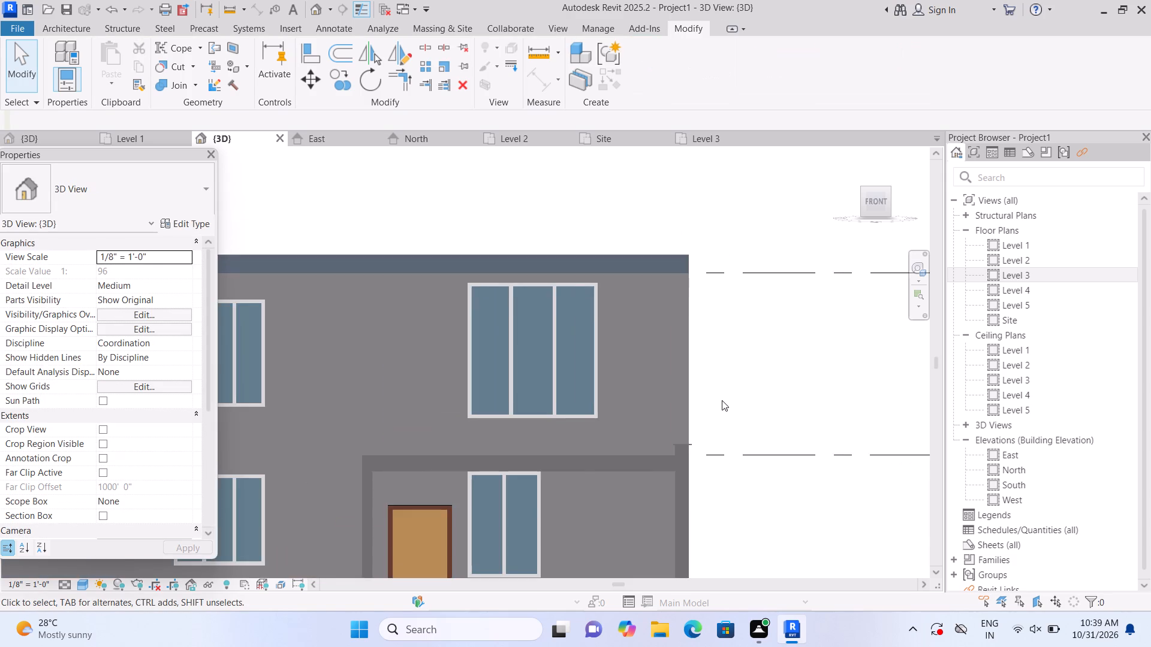
pyautogui.scroll(-3, 722, 400)
pyautogui.click(848, 153)
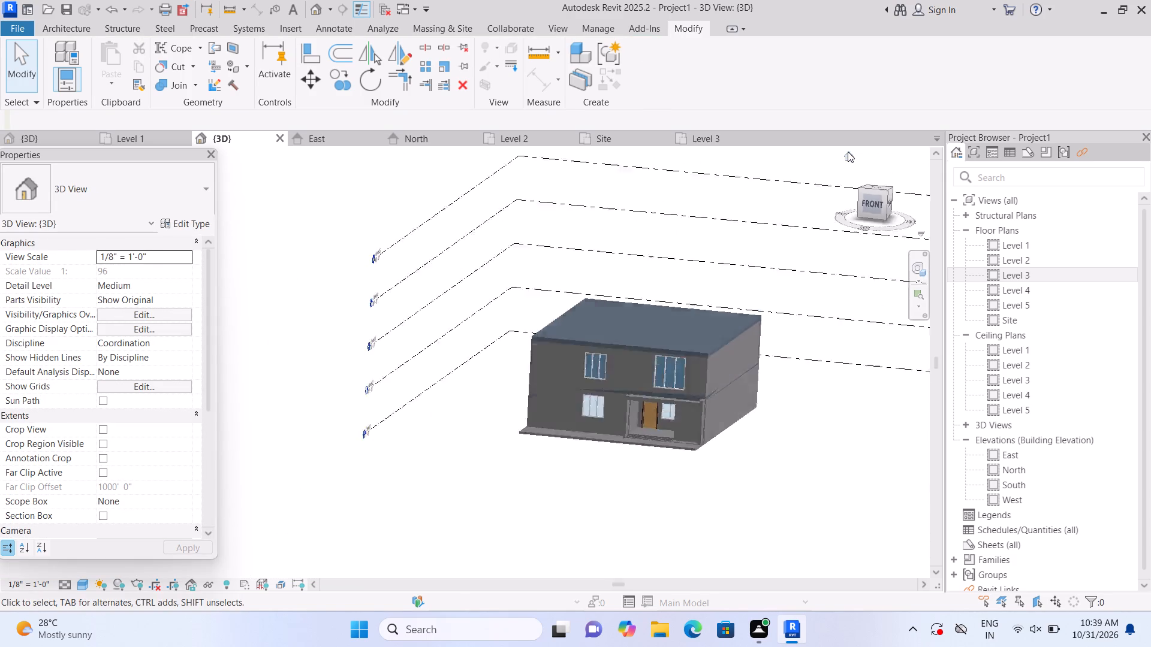
pyautogui.scroll(6, 336, 421)
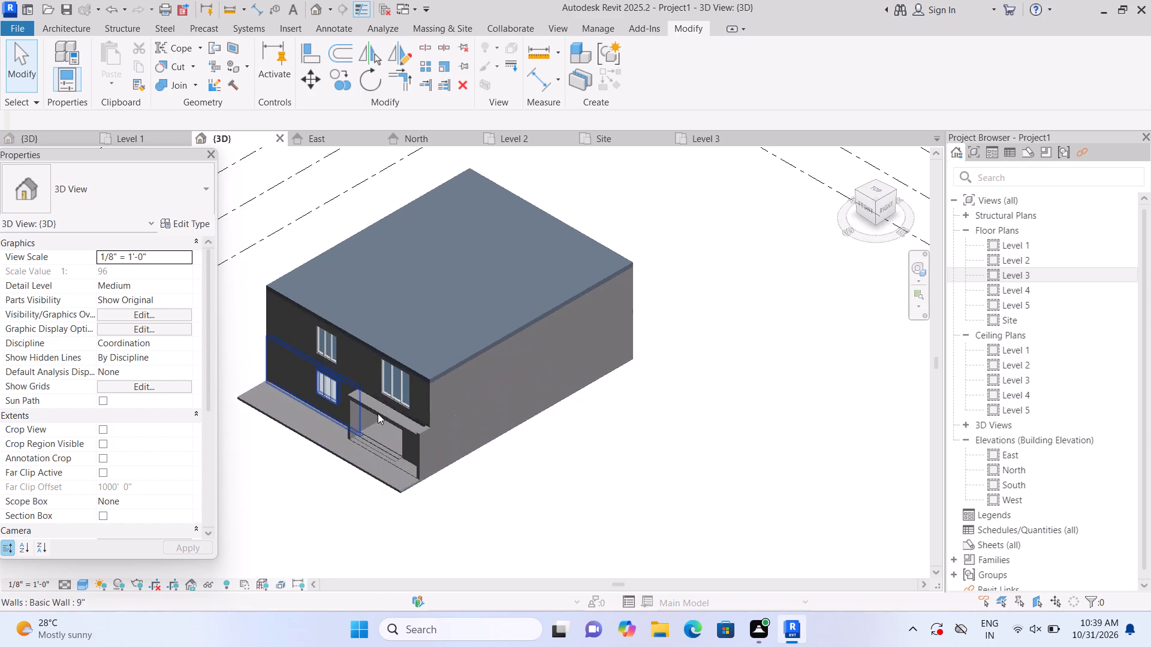
pyautogui.scroll(10, 378, 413)
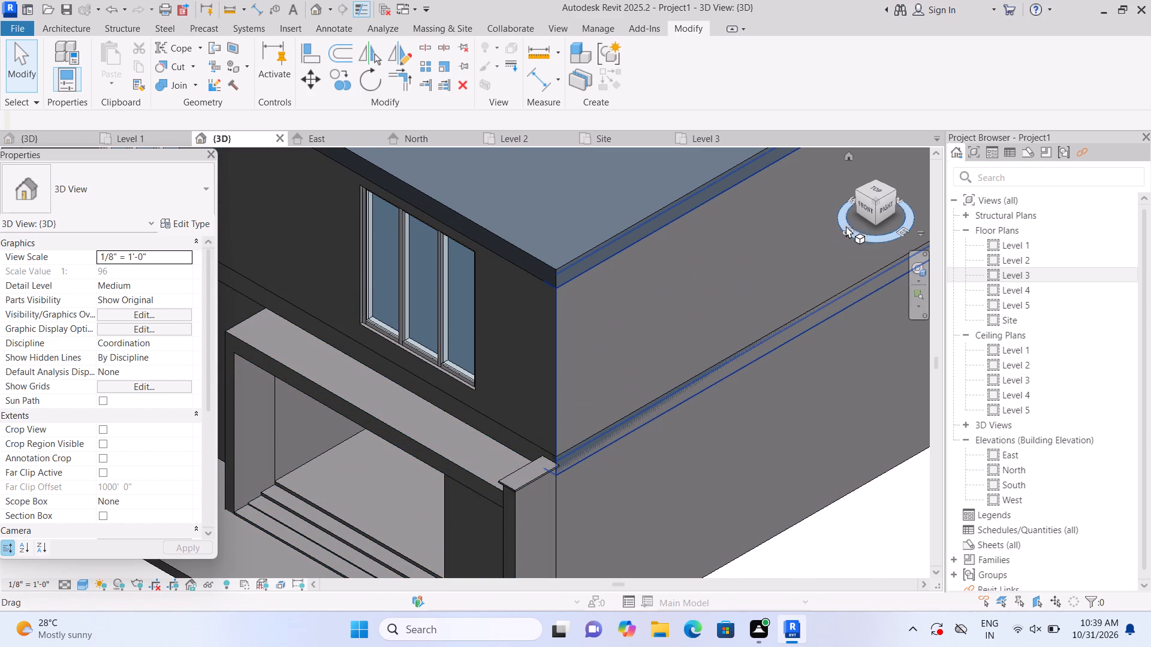
pyautogui.click(861, 209)
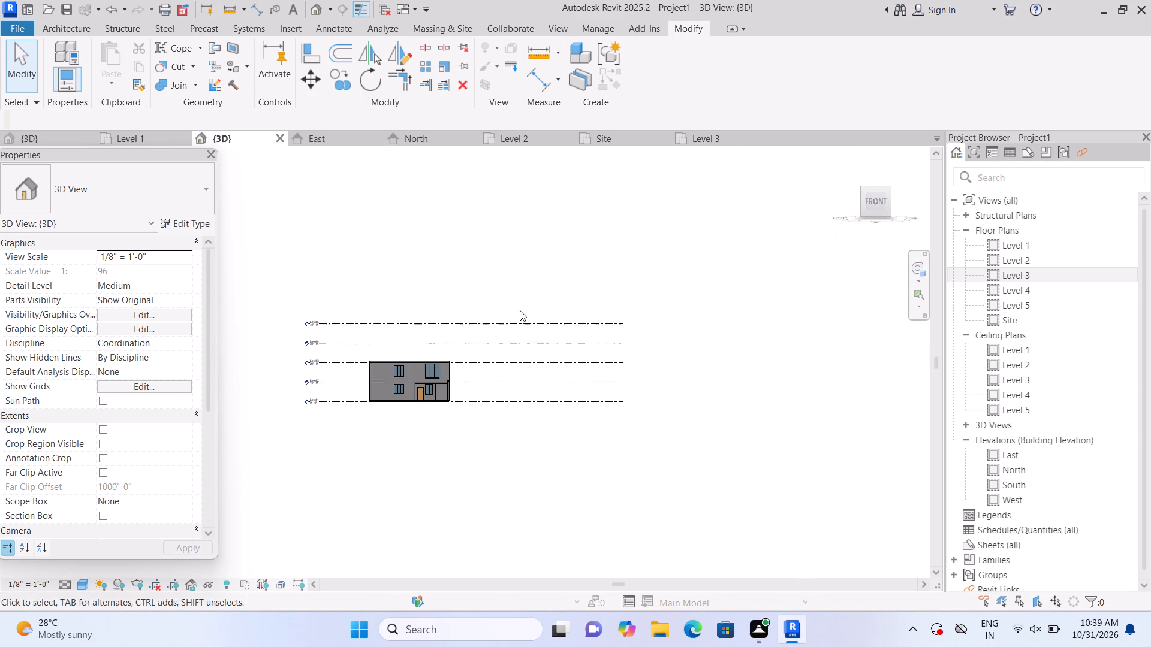
pyautogui.scroll(12, 450, 365)
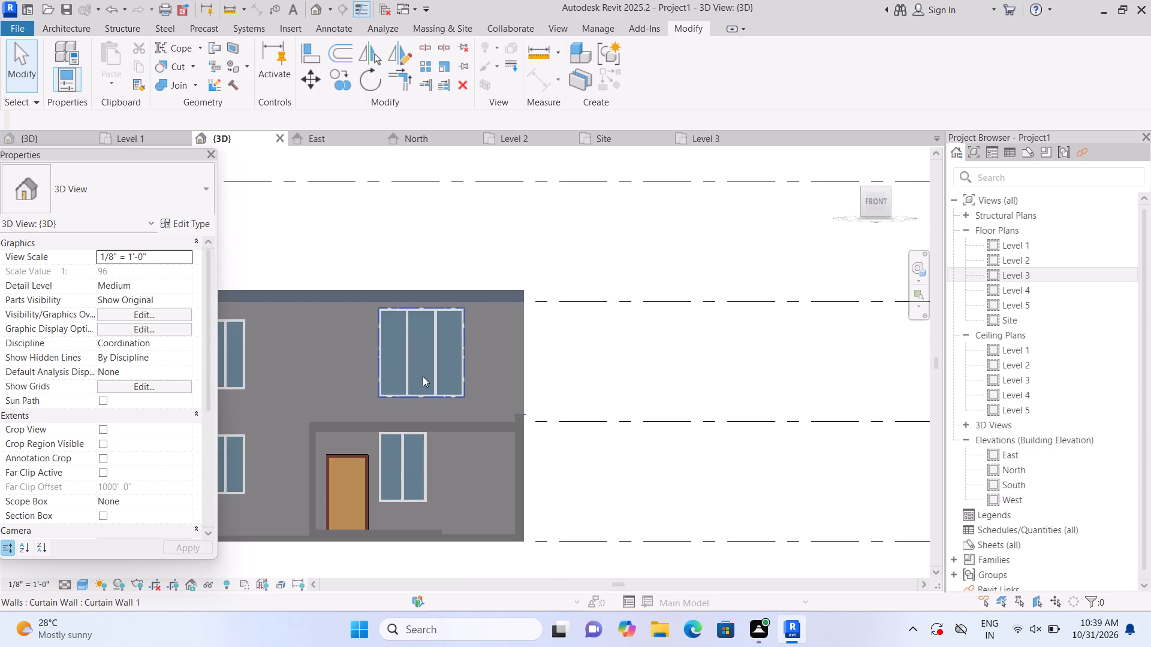
pyautogui.scroll(3, 423, 376)
pyautogui.click(423, 377)
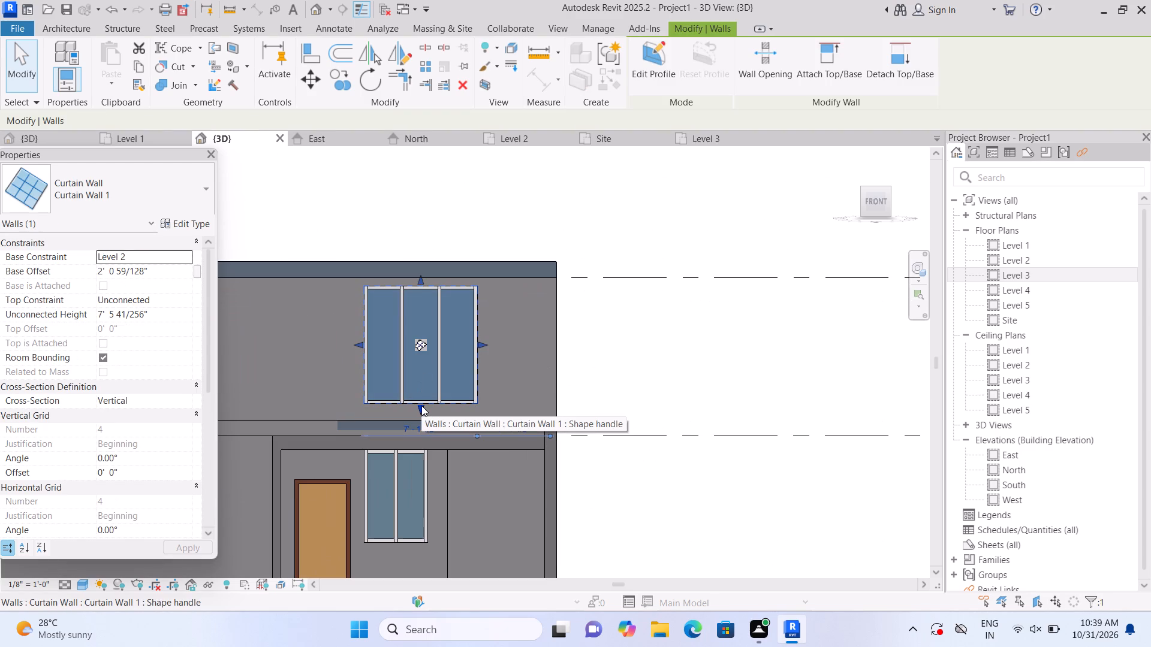
pyautogui.moveTo(420, 406); pyautogui.dragTo(423, 394)
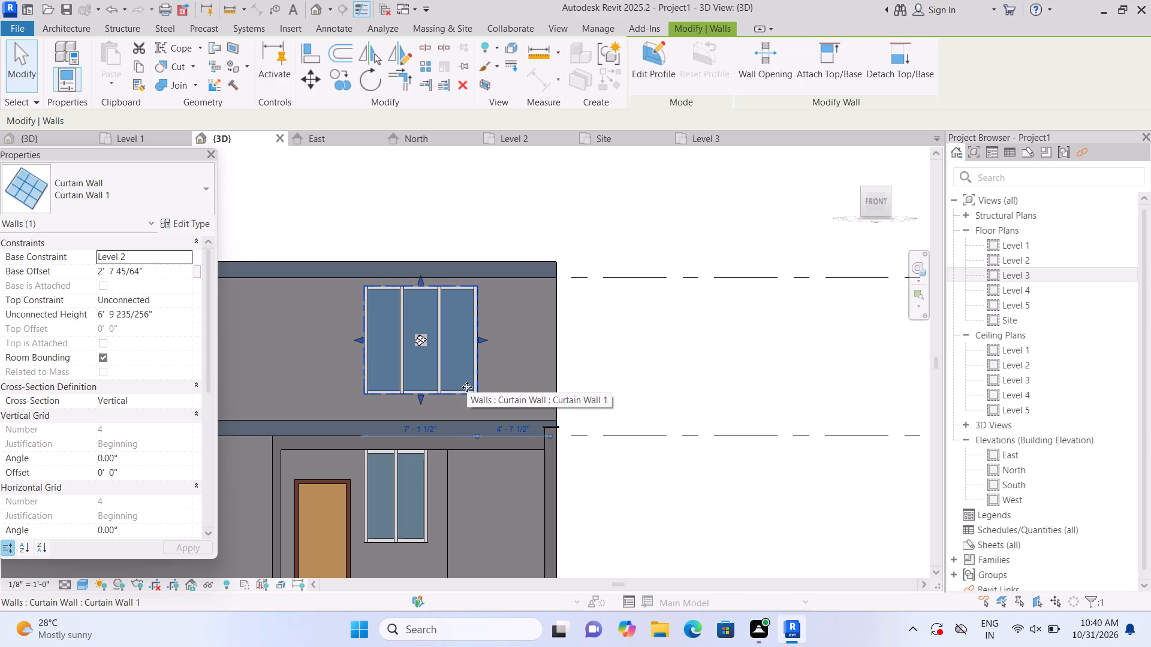
pyautogui.click(679, 392)
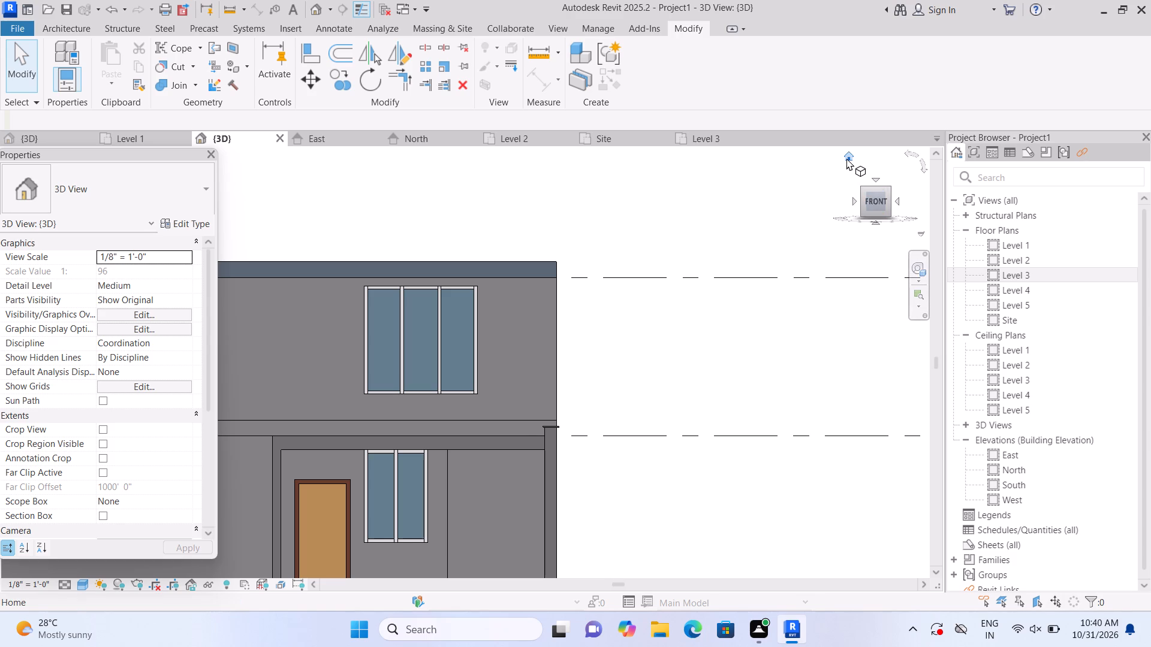
# Examine the front façade's windows and entrance in overall 3D and front views.
pyautogui.click(847, 157)
pyautogui.scroll(6, 345, 437)
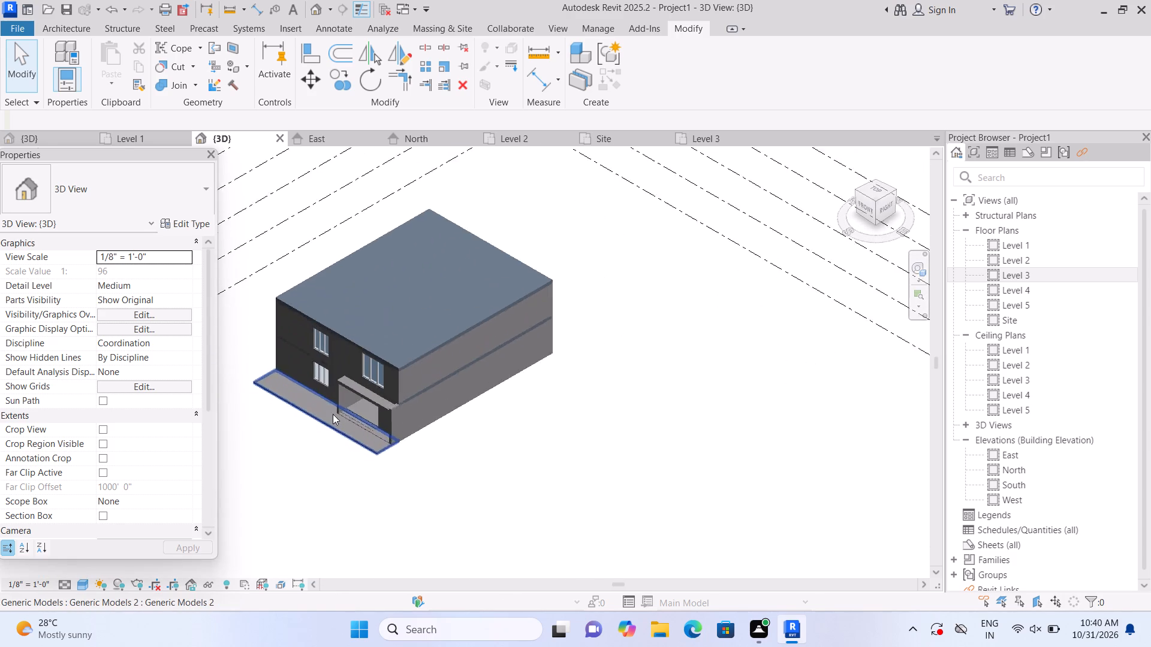
pyautogui.scroll(7, 333, 414)
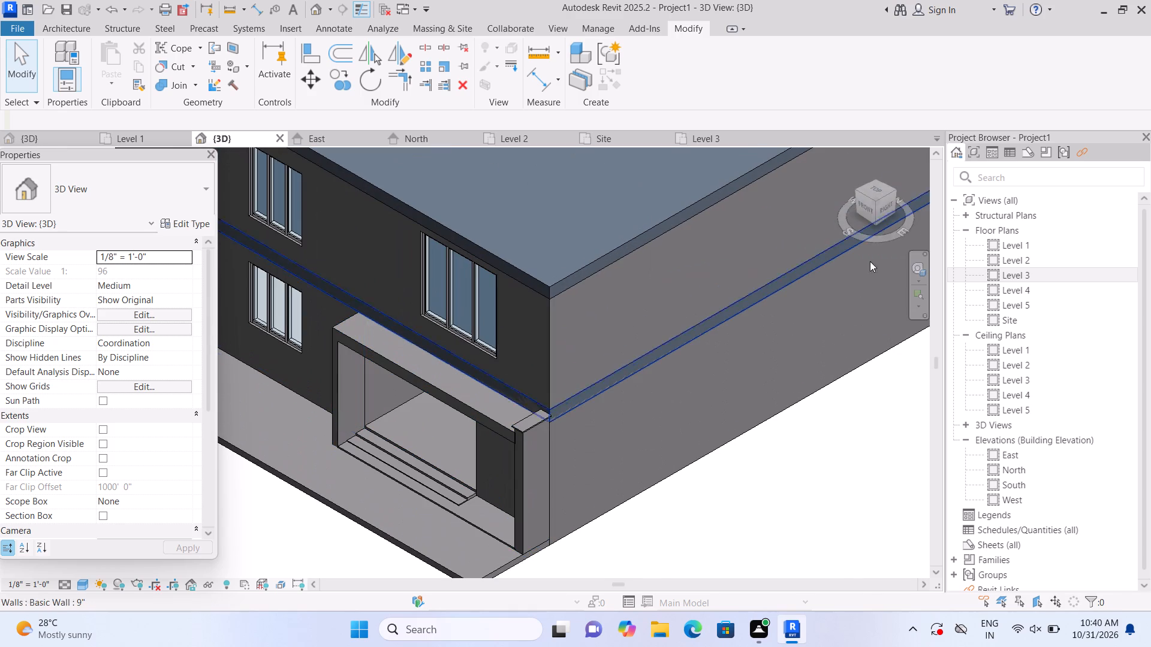
pyautogui.click(863, 205)
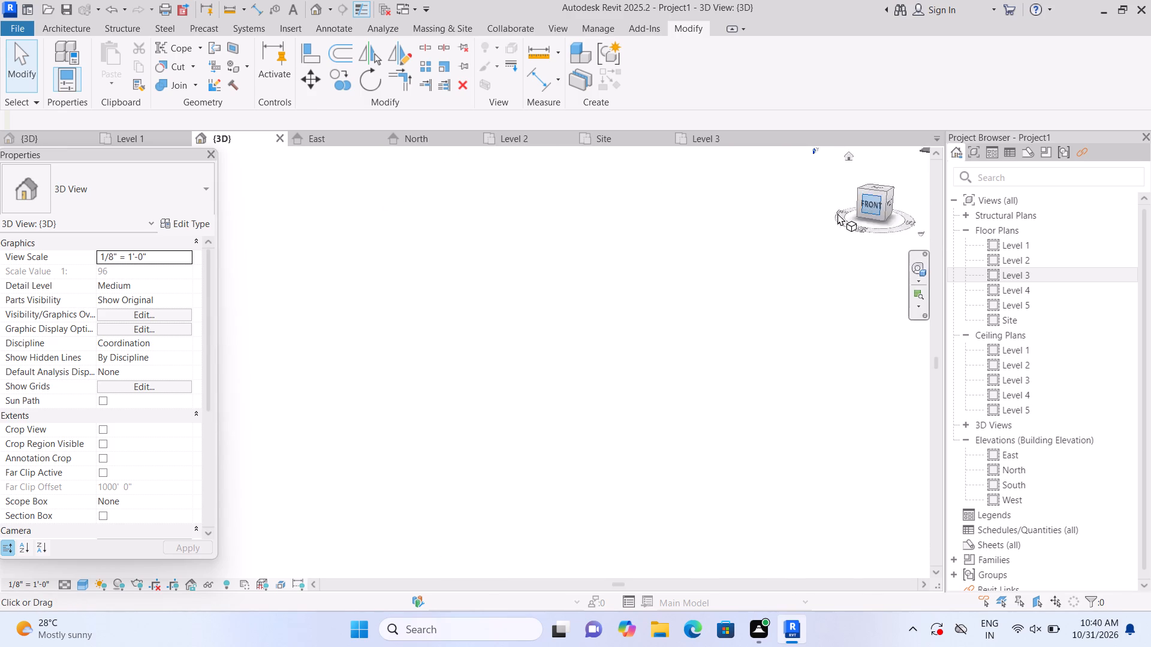
pyautogui.scroll(9, 400, 373)
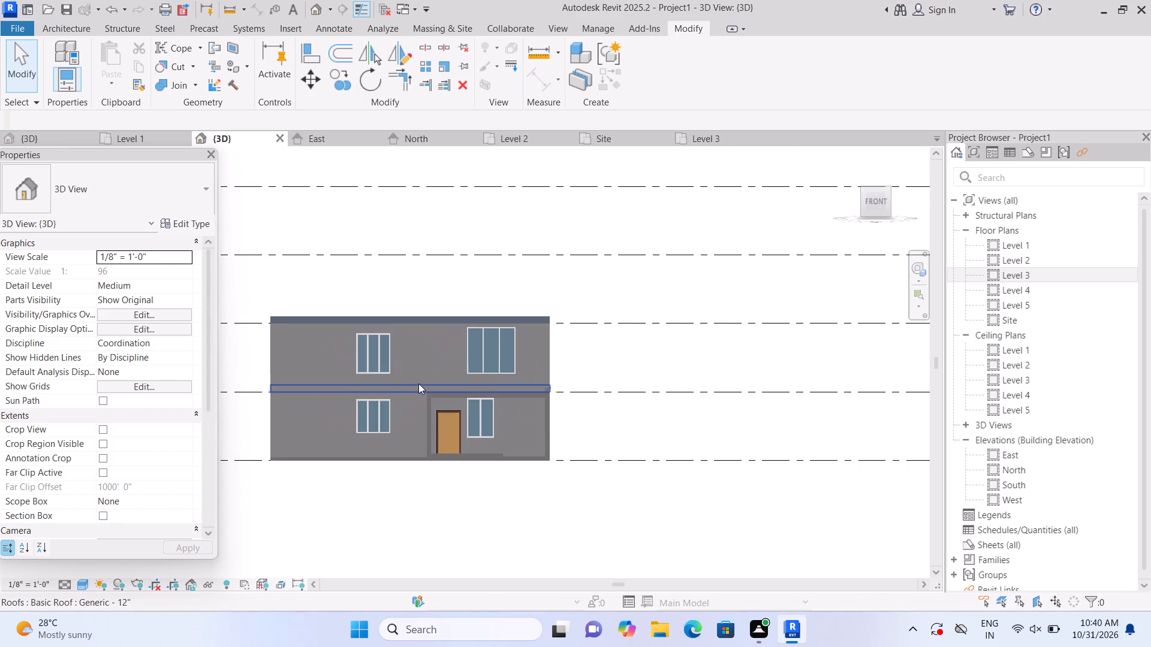
pyautogui.scroll(2, 418, 383)
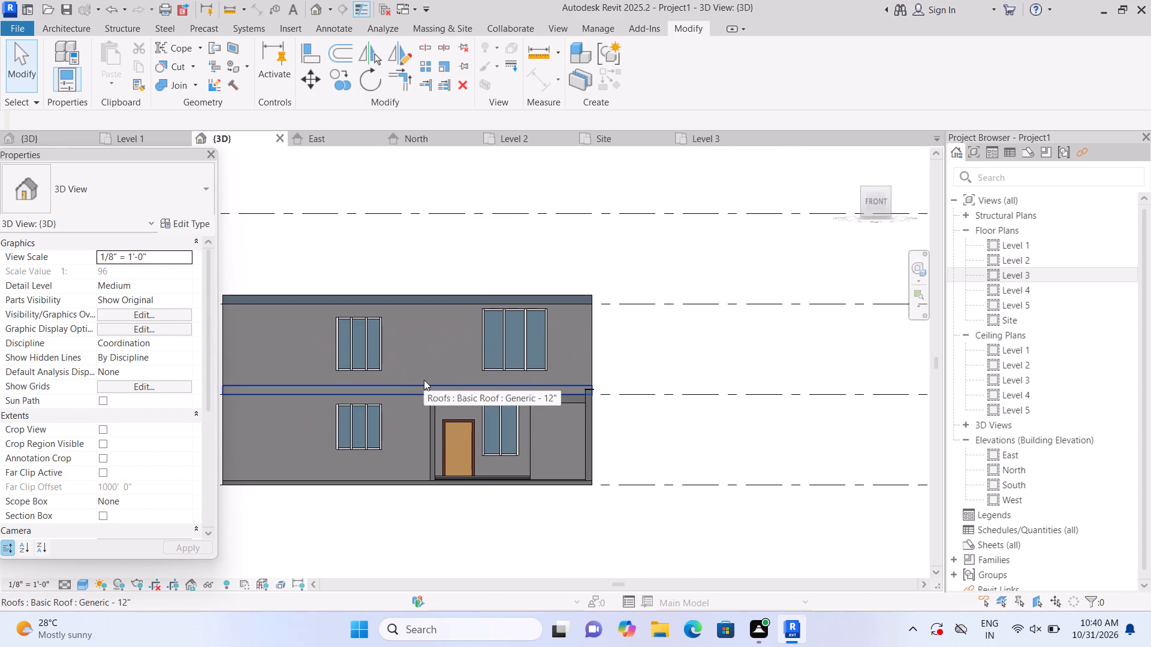
pyautogui.scroll(1, 424, 380)
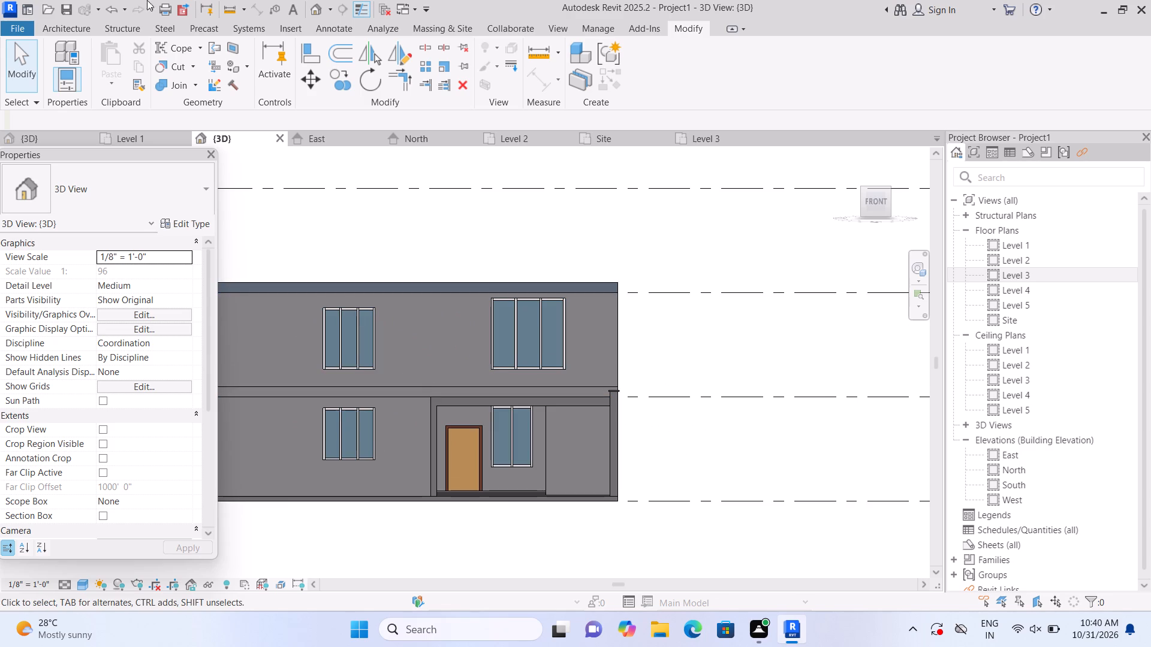
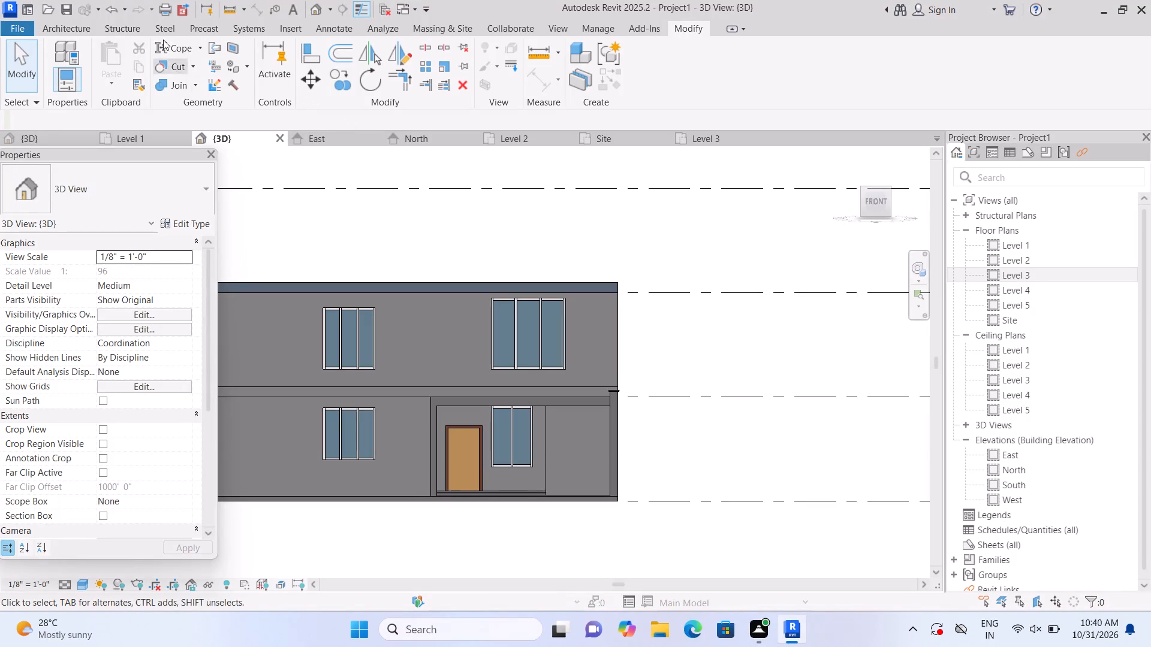
# Create a new in-place model in the Generic Models category, keeping the default name.
pyautogui.click(61, 25)
pyautogui.click(175, 84)
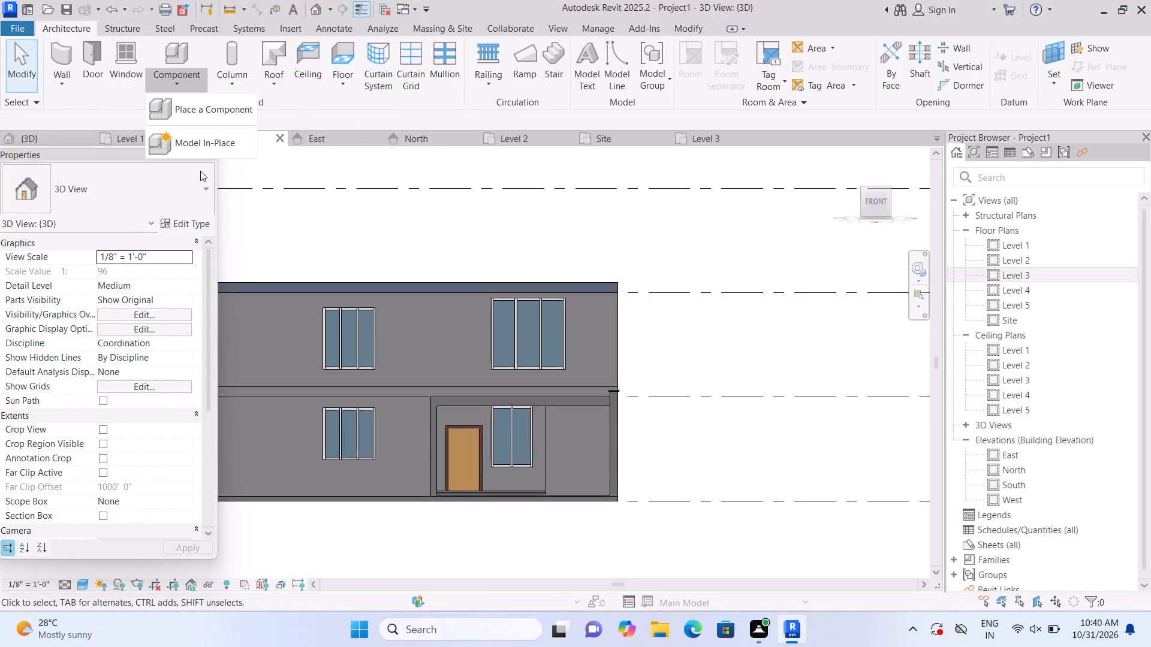
pyautogui.click(201, 153)
pyautogui.scroll(-5, 513, 279)
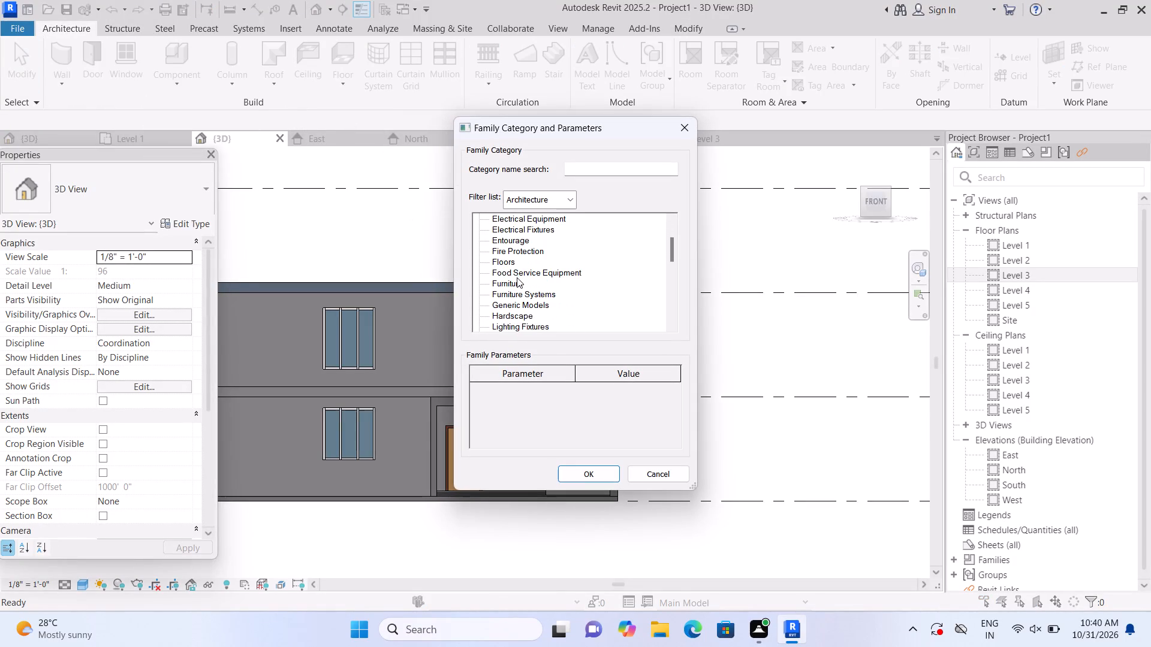
pyautogui.scroll(-2, 517, 277)
pyautogui.click(520, 284)
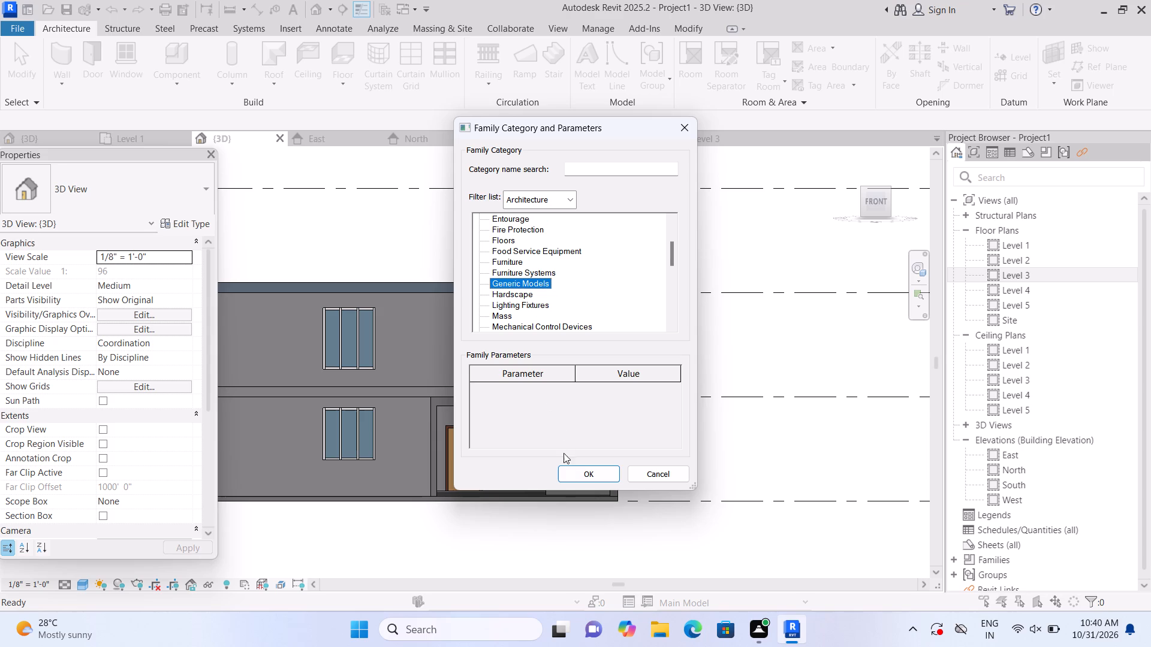
pyautogui.click(573, 476)
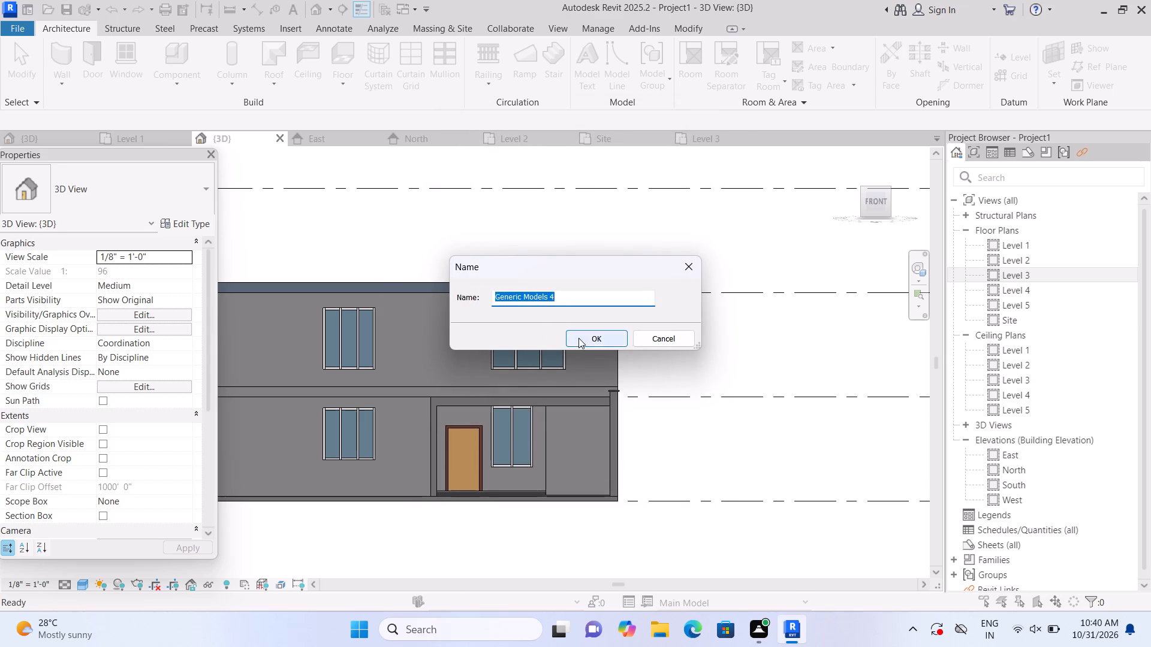
pyautogui.click(578, 338)
# Start an extrusion sketch in the new in-place generic model.
pyautogui.click(138, 72)
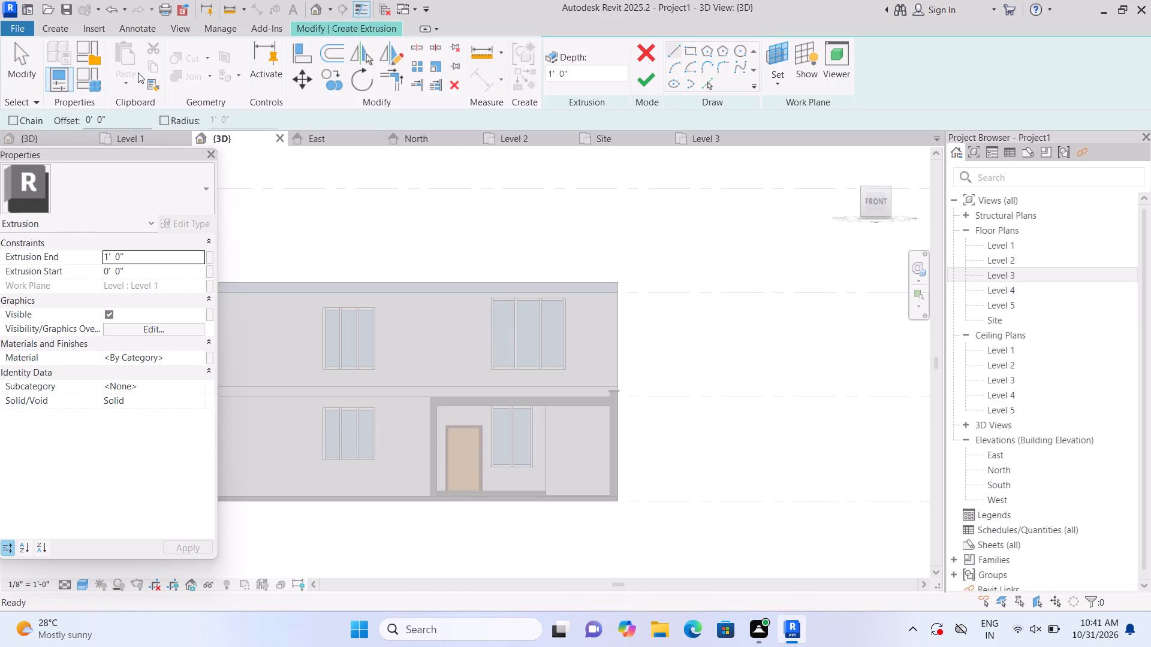
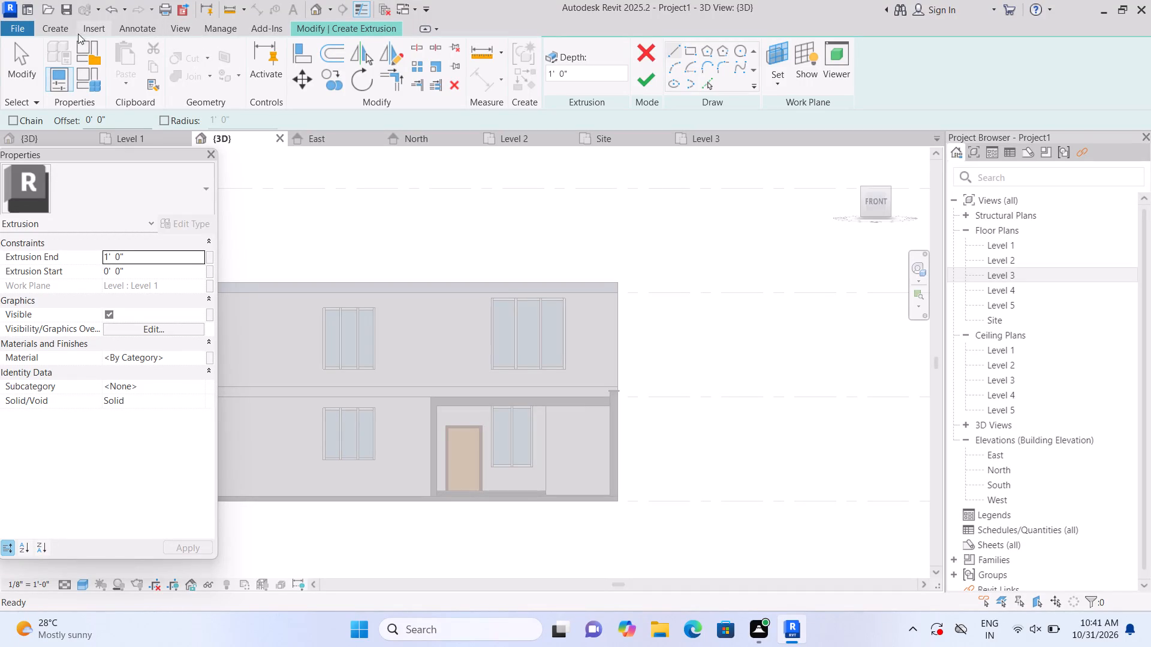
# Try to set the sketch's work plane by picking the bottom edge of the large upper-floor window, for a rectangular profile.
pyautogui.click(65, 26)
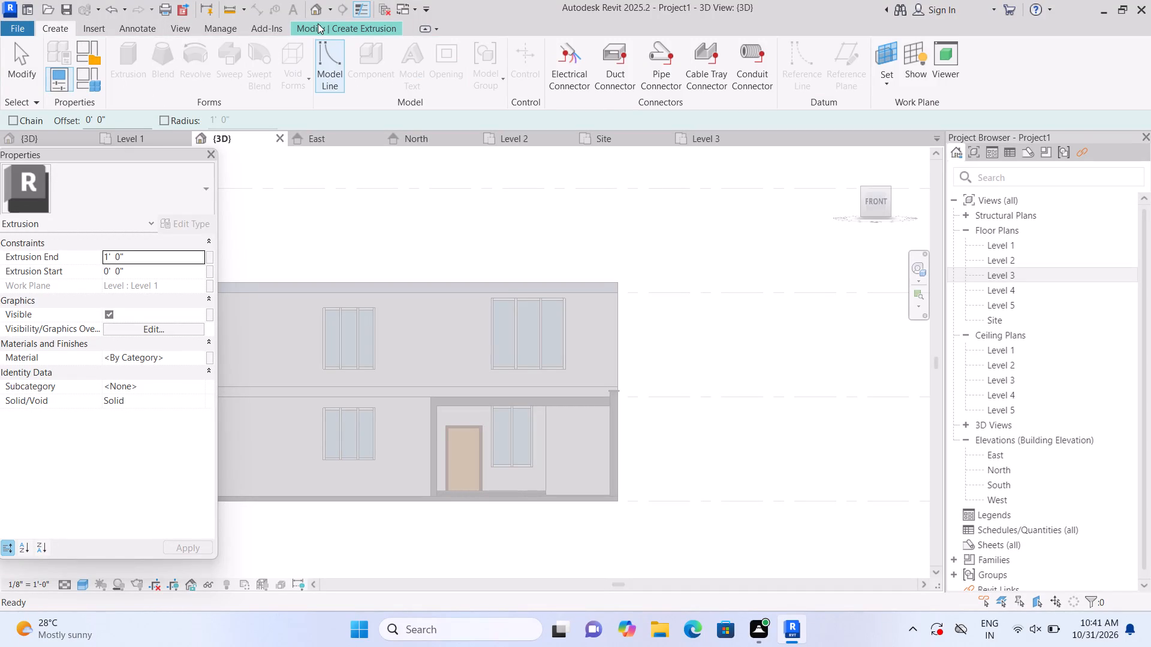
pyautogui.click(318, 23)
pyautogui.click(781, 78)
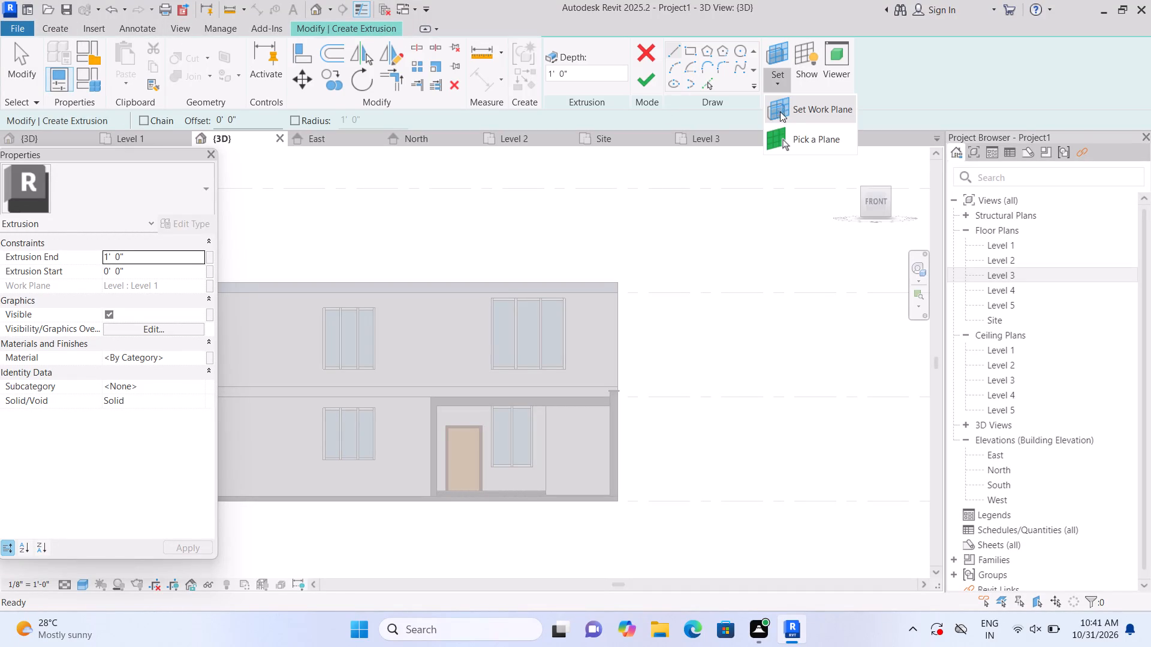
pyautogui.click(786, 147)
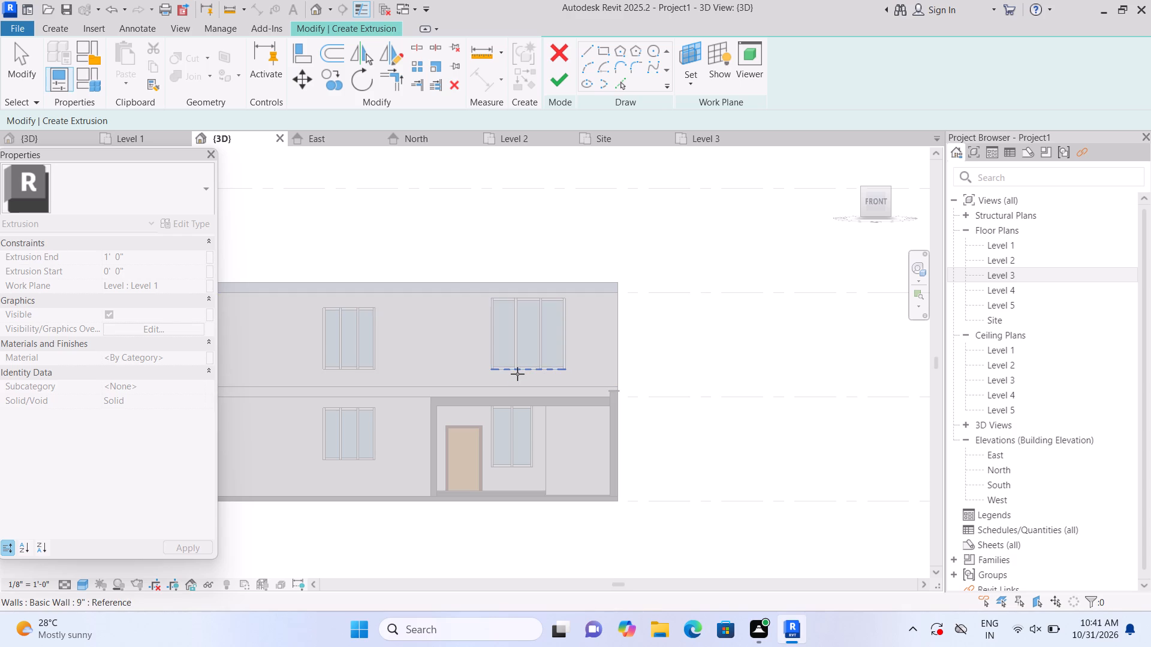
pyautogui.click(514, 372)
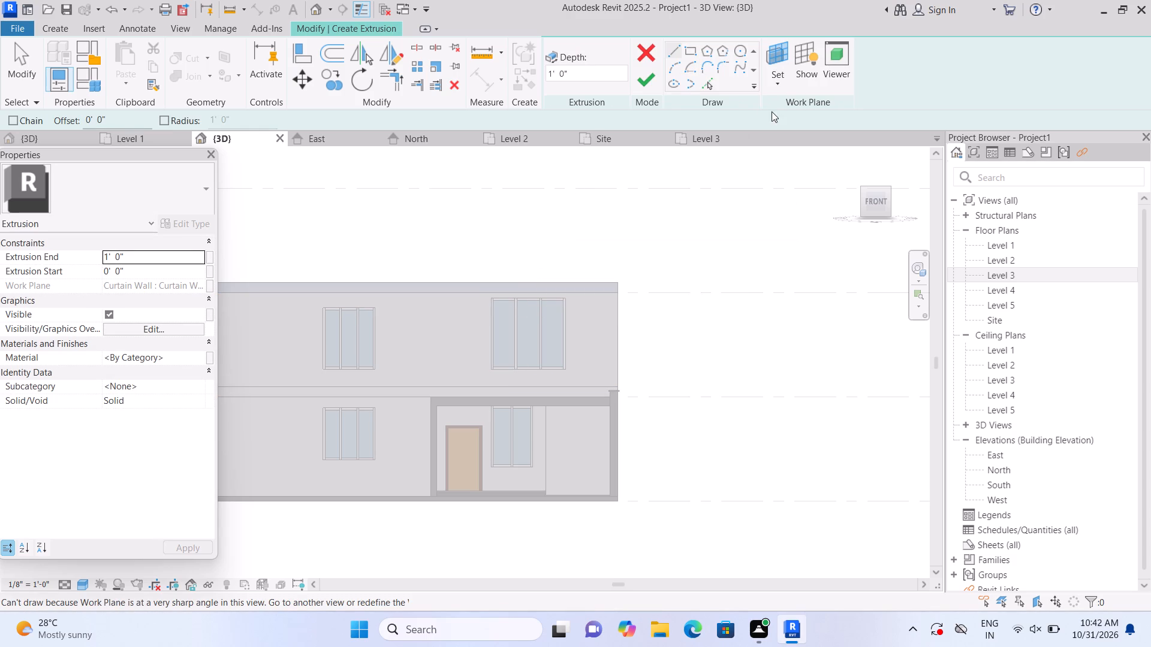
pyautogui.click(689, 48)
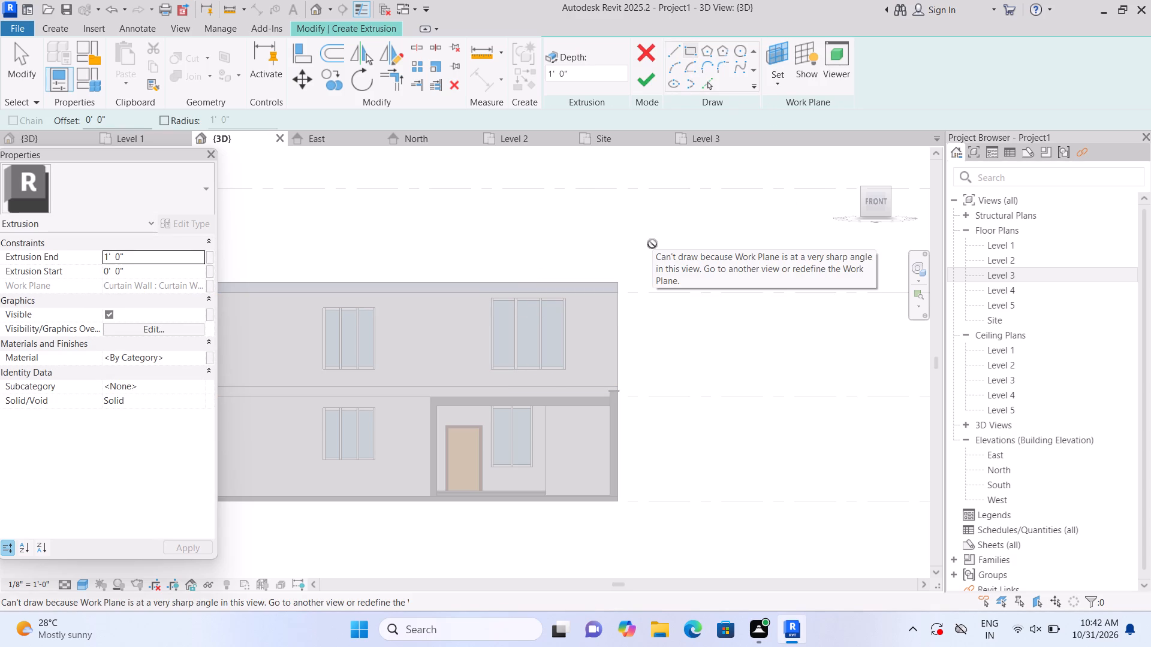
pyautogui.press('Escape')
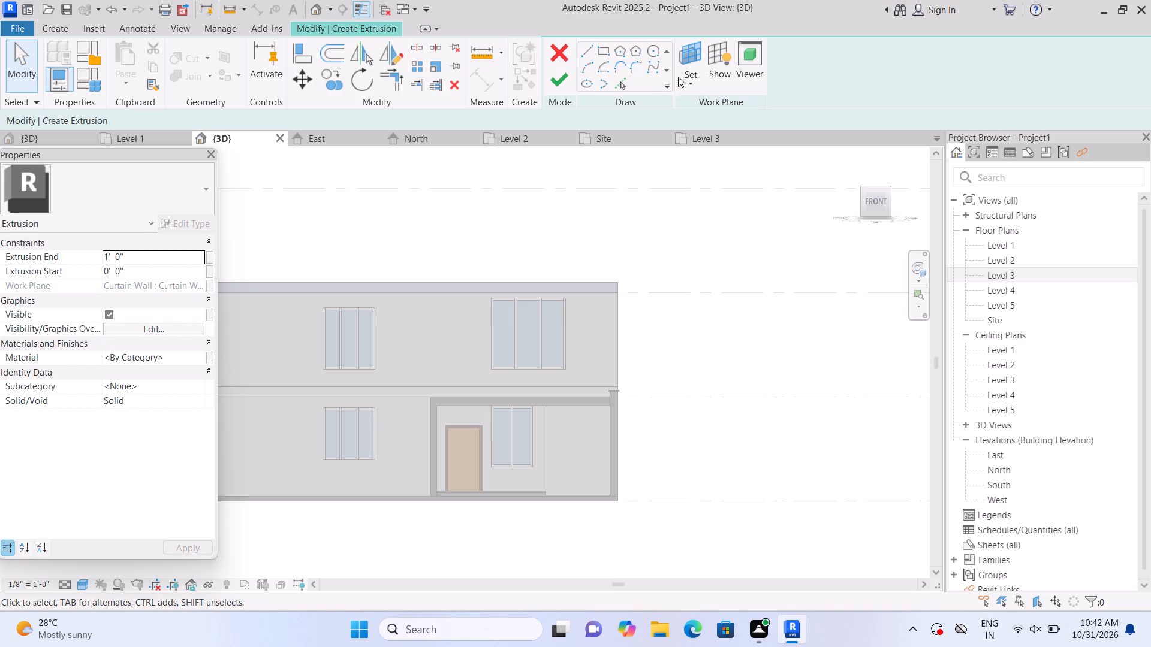
# On the front wall's plane, extrude a horizontal band about 16' 0" by 1' 0" beneath the large upper window, 1' 0" deep.
pyautogui.click(692, 81)
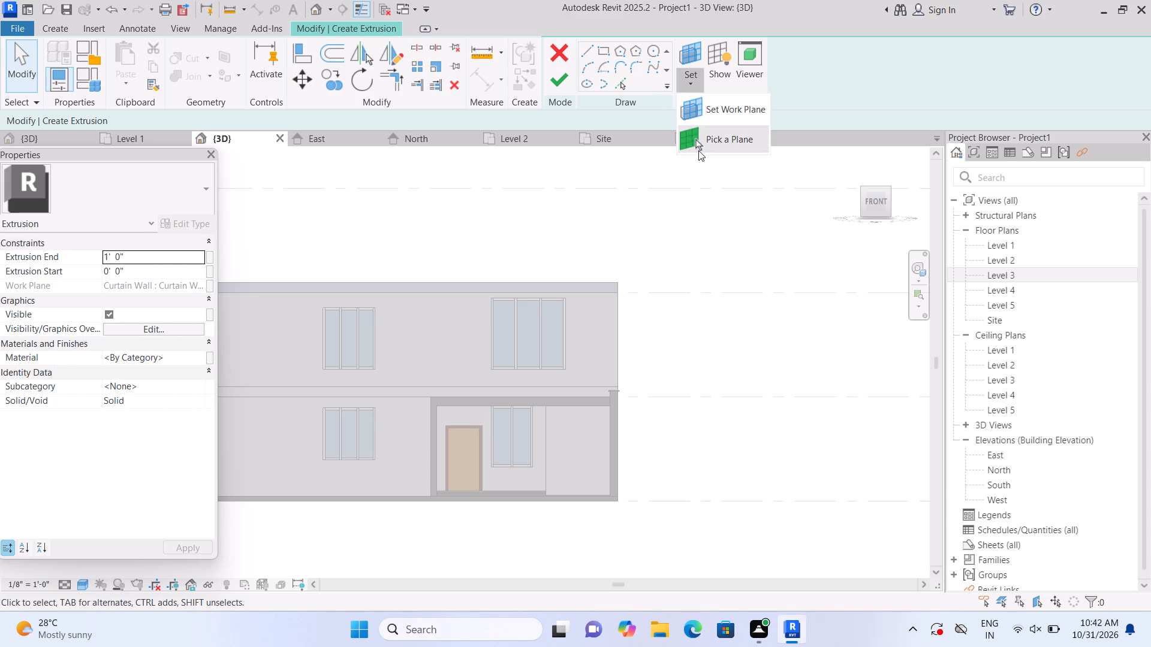
pyautogui.click(700, 150)
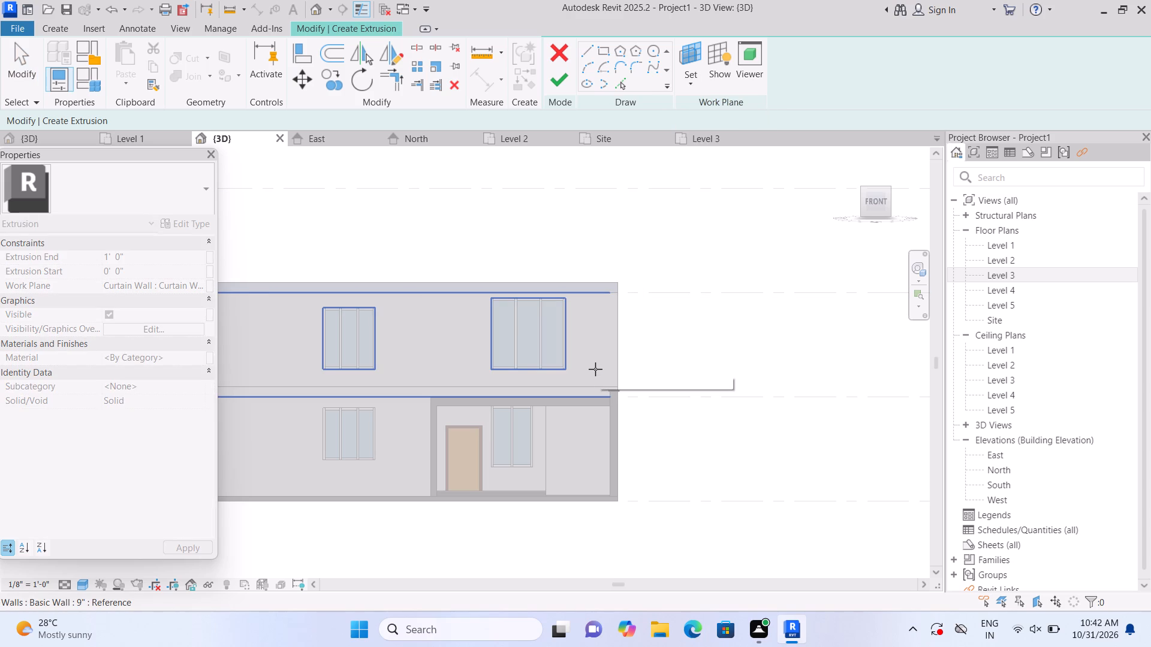
pyautogui.click(595, 369)
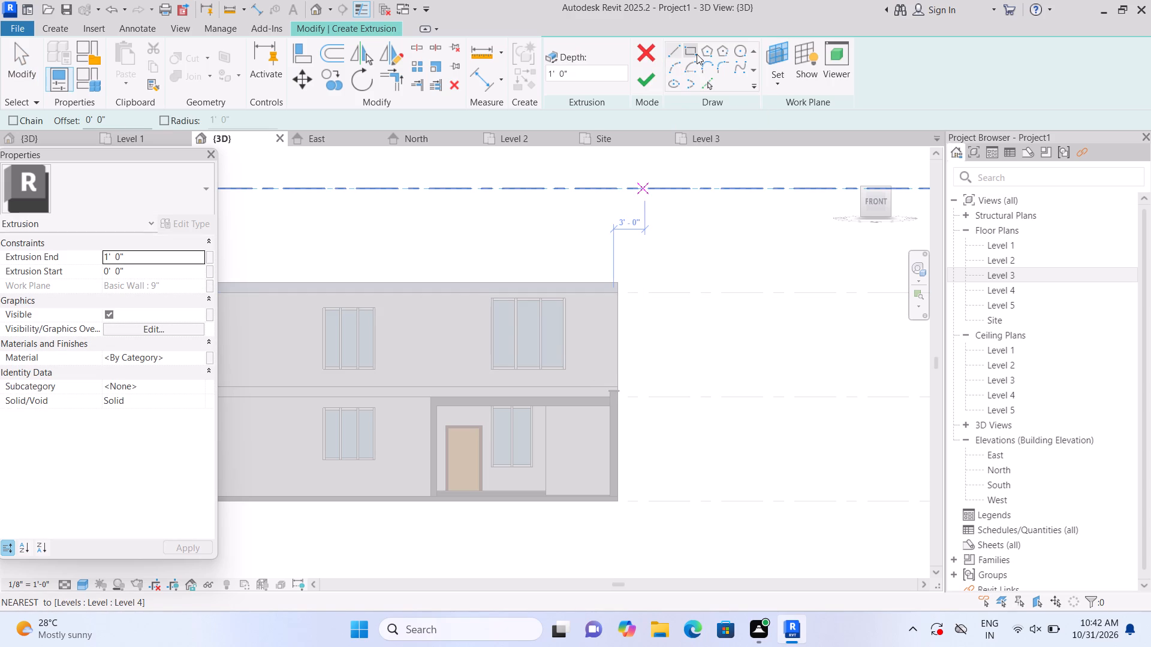
pyautogui.click(698, 53)
pyautogui.moveTo(629, 353); pyautogui.dragTo(714, 361, button='middle')
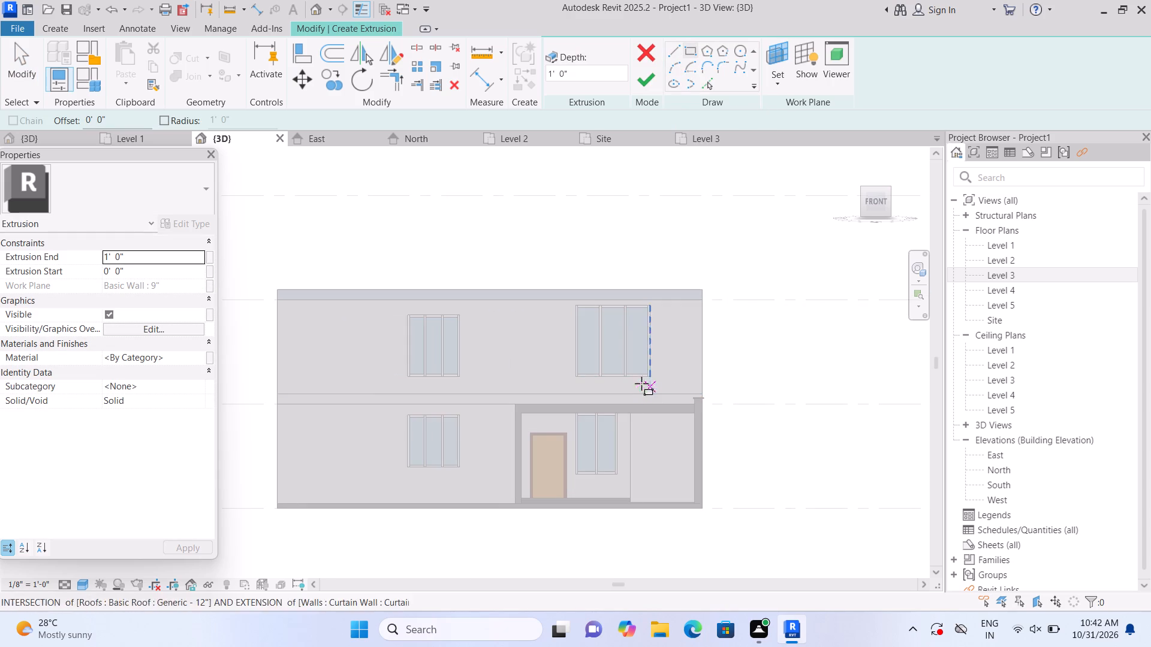
pyautogui.scroll(2, 640, 382)
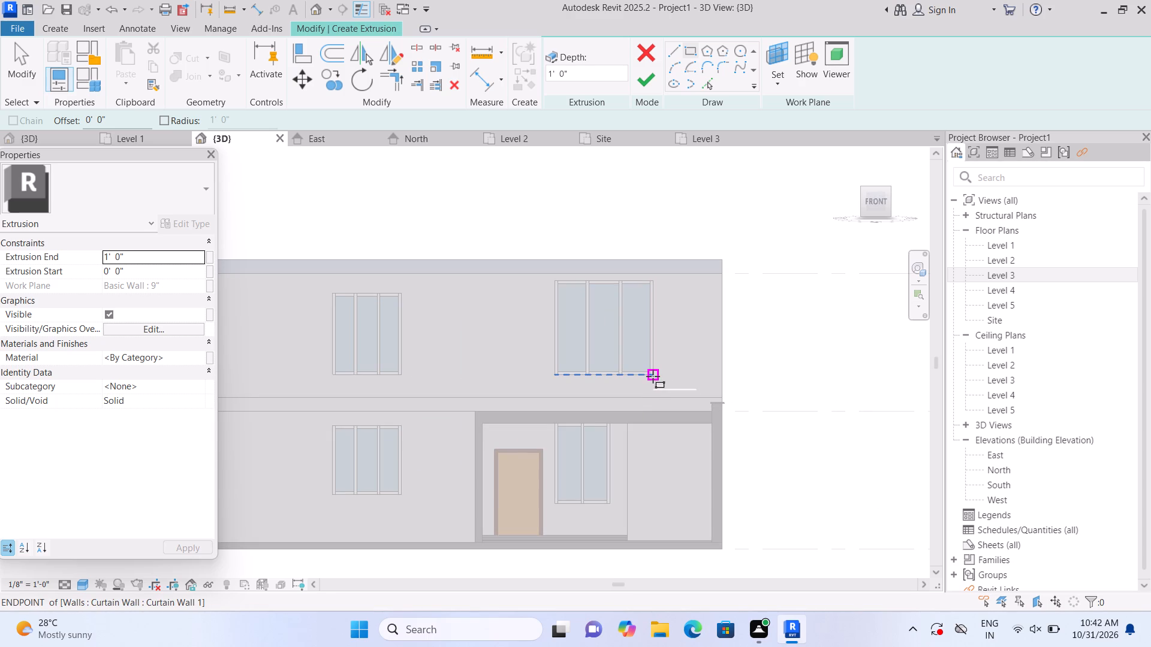
pyautogui.click(721, 374)
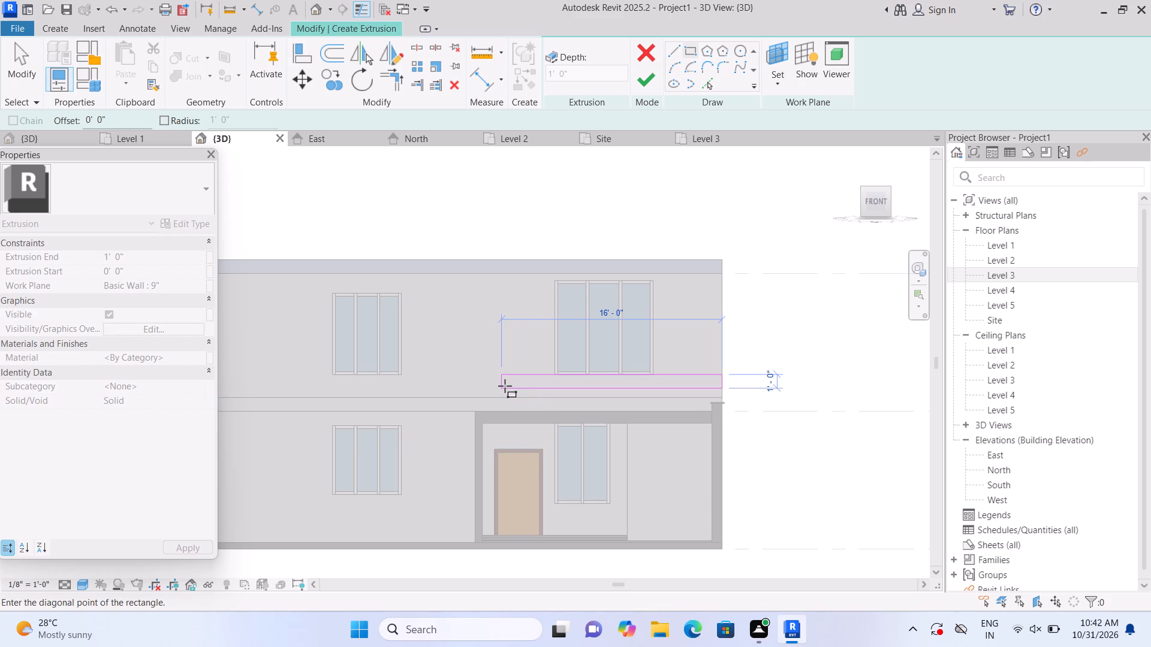
pyautogui.click(504, 388)
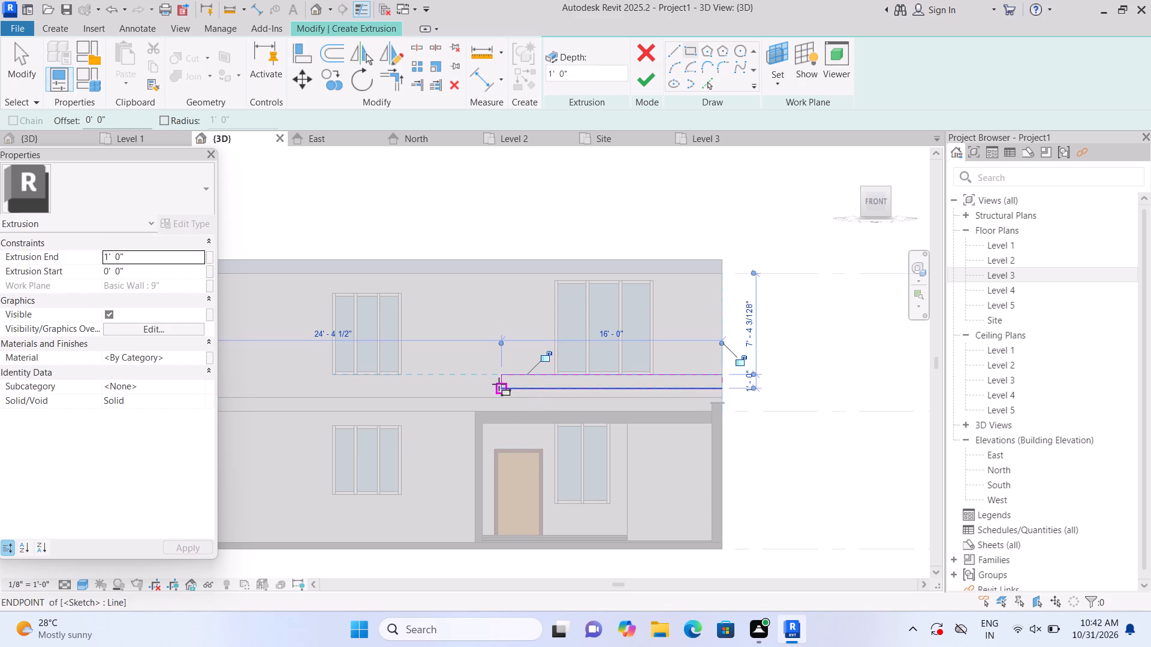
pyautogui.click(639, 83)
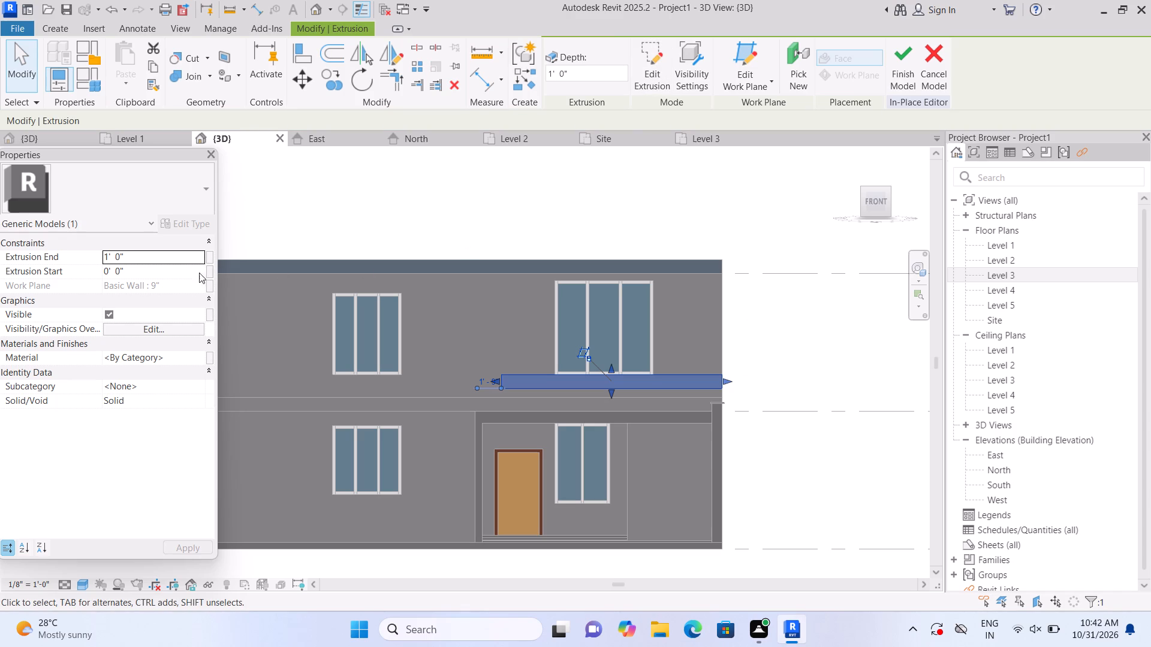
pyautogui.click(534, 232)
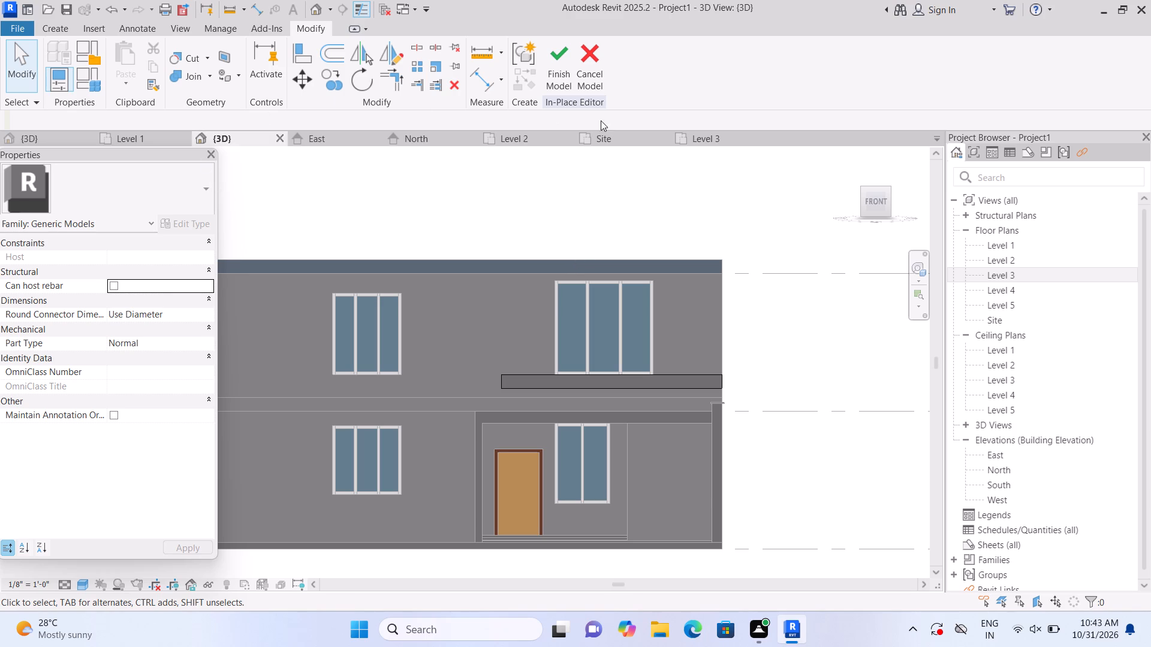
# On the front wall's plane, extrude a vertical strip about 10" wide and 7' 10" high at the band's inner end, 1' 0" deep.
pyautogui.click(59, 29)
pyautogui.click(131, 47)
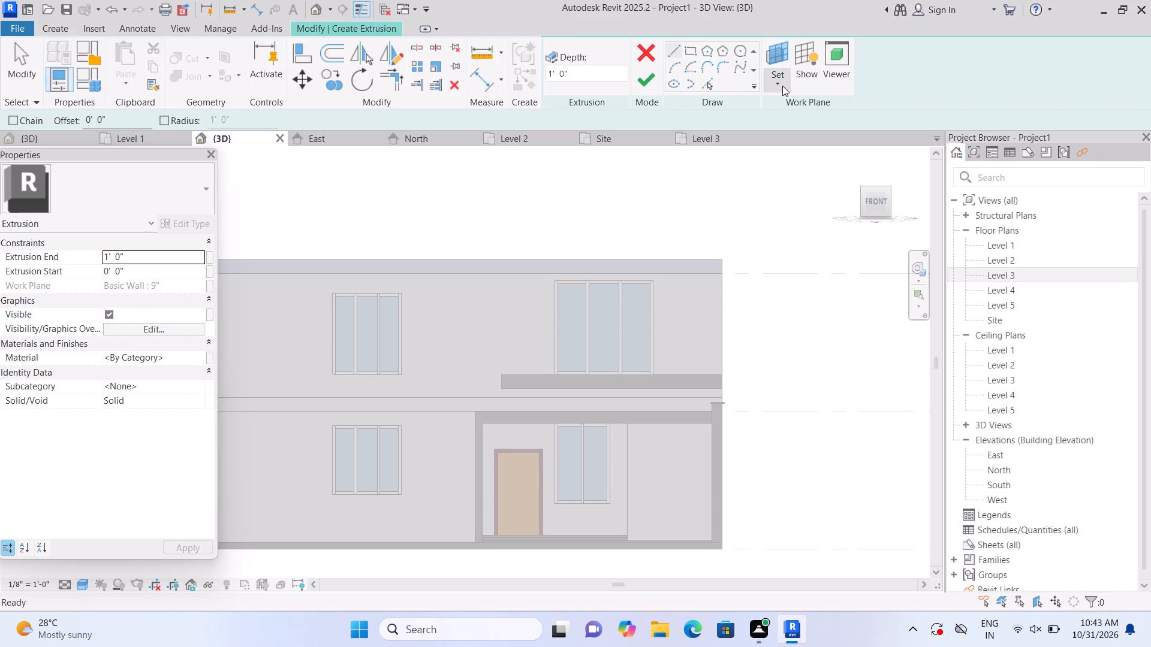
pyautogui.click(782, 86)
pyautogui.click(796, 147)
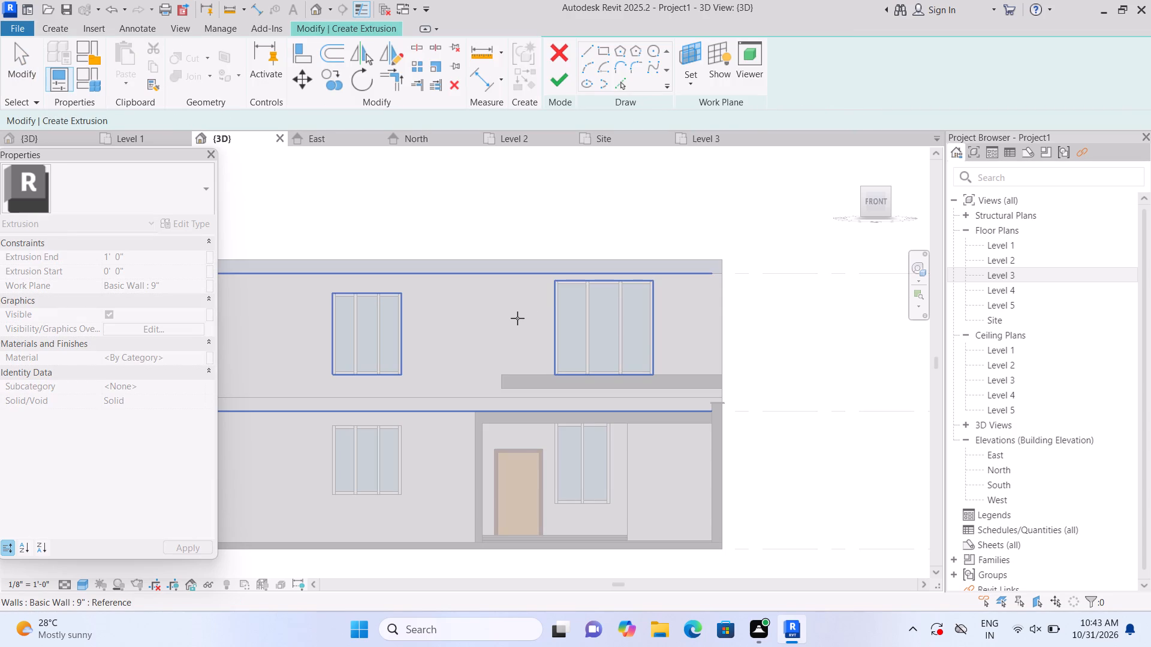
pyautogui.click(517, 318)
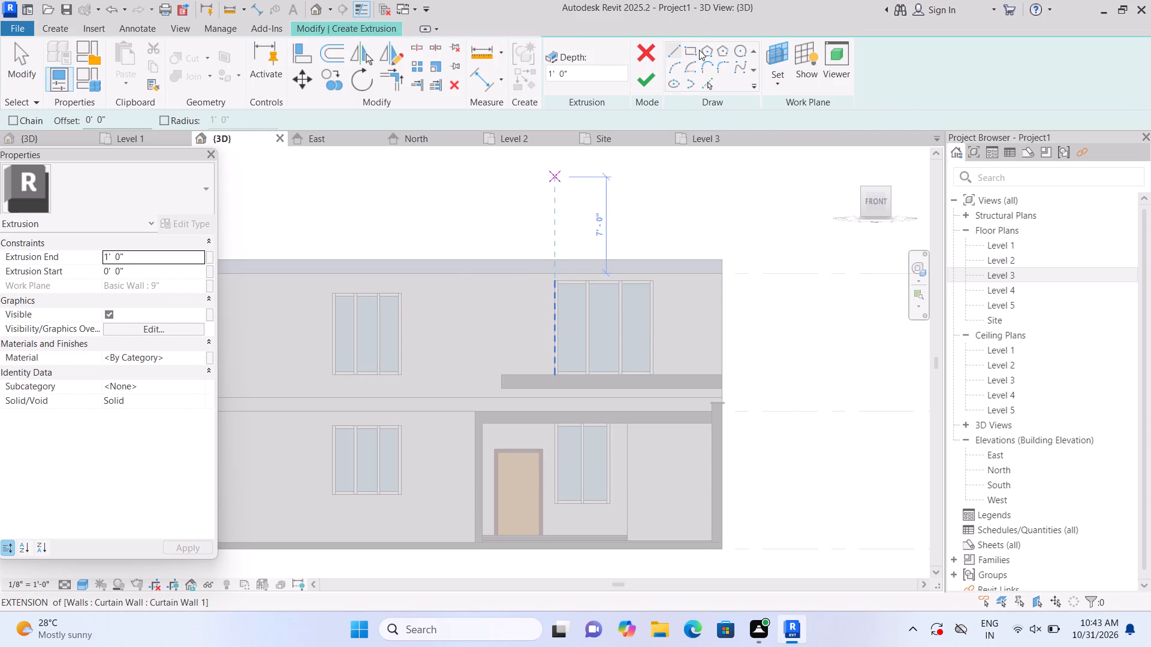
pyautogui.click(690, 49)
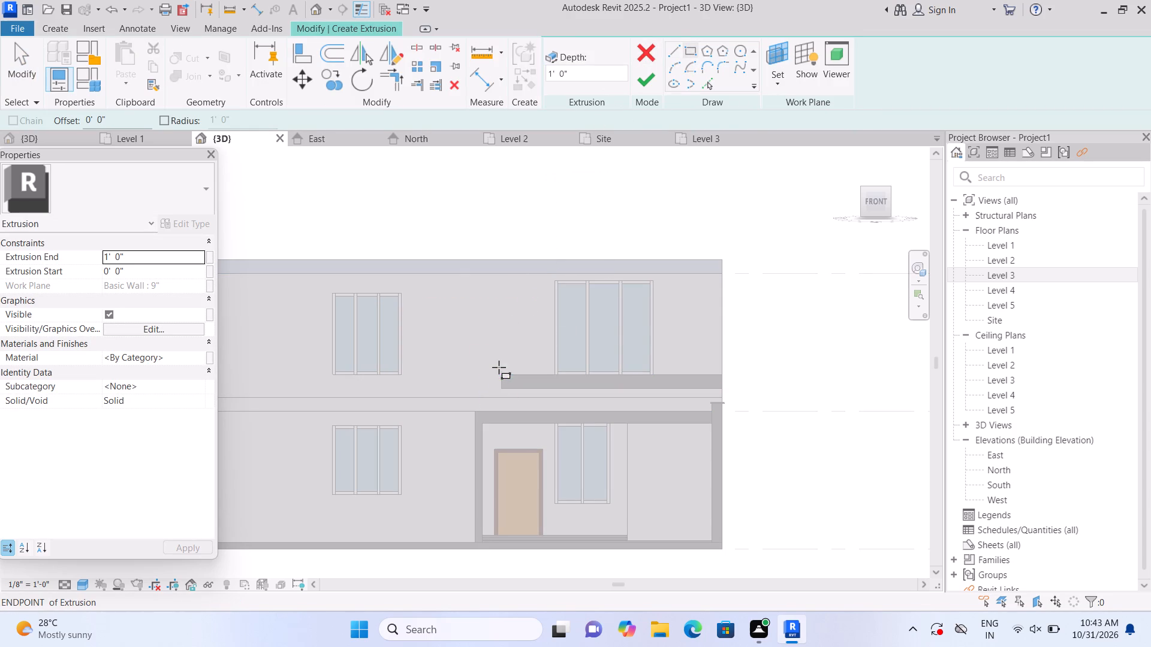
pyautogui.click(498, 386)
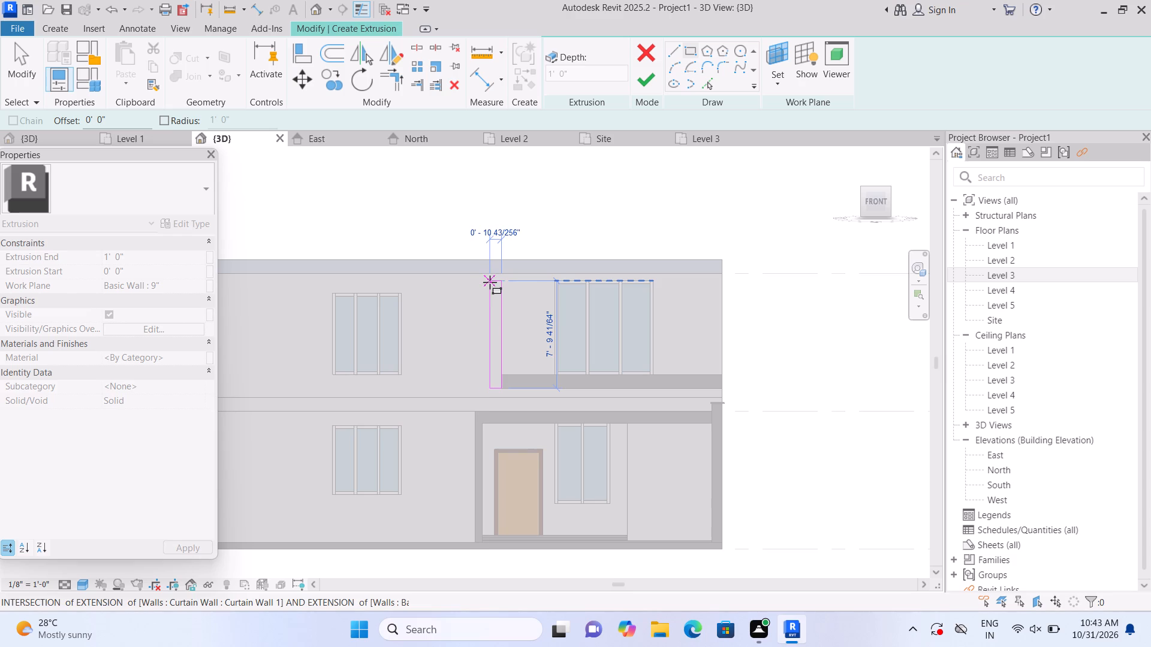
pyautogui.click(490, 282)
pyautogui.press('Escape')
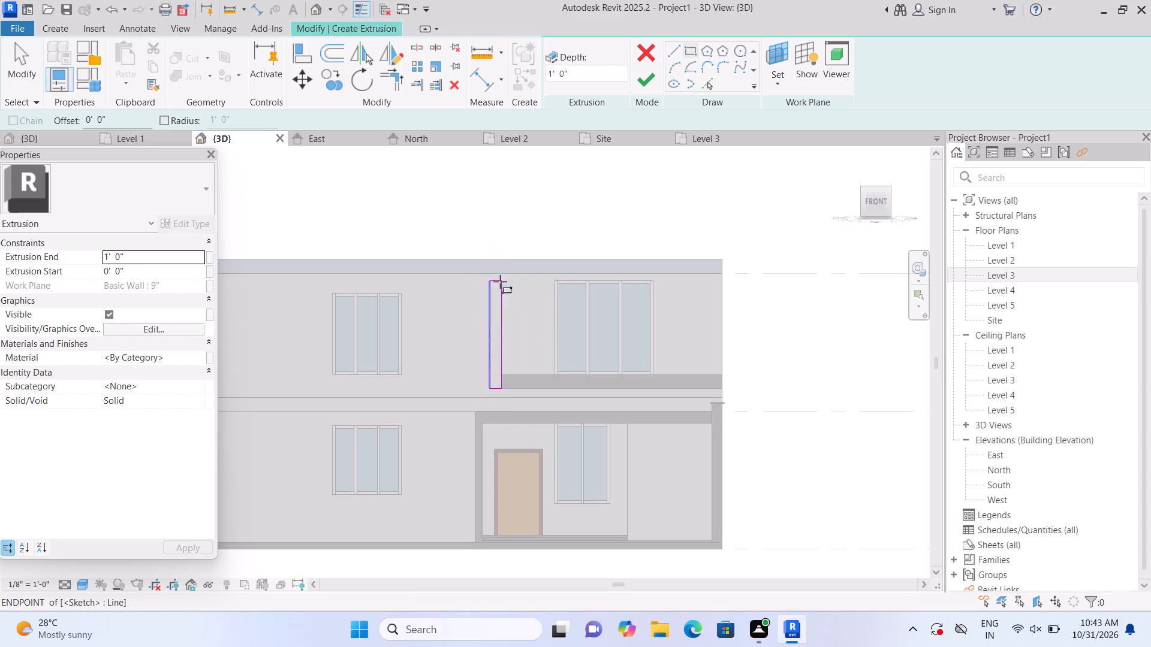
pyautogui.click(647, 77)
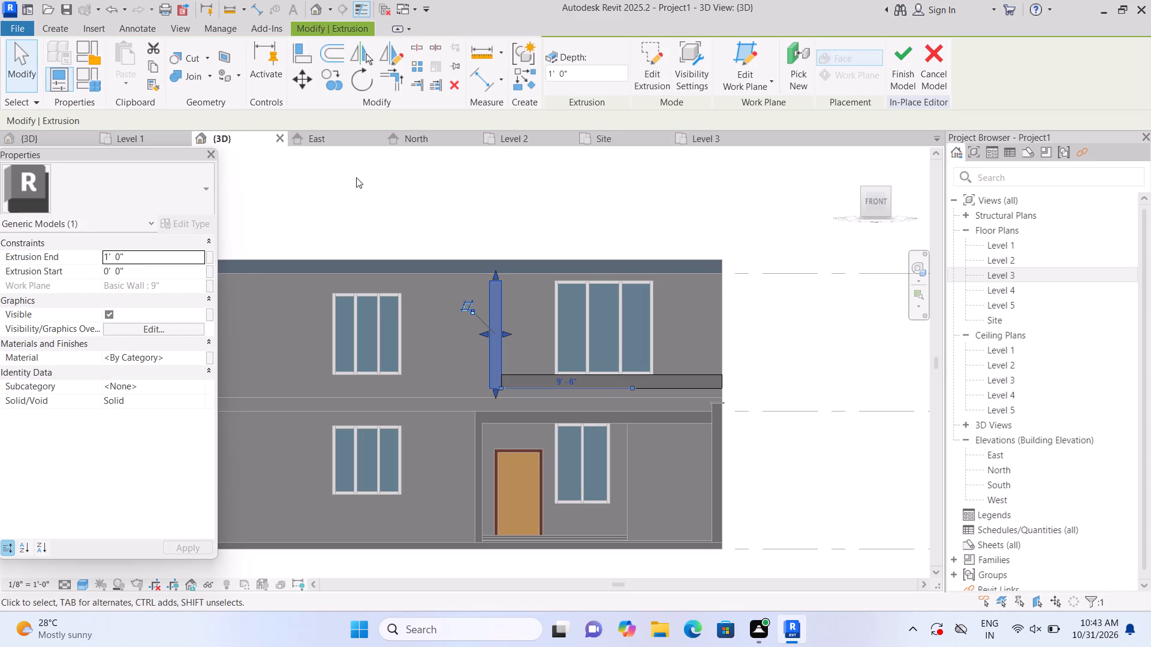
pyautogui.click(360, 177)
# On the front wall's plane, extrude a band about 16' 10" by 6" from the vertical strip's top to the building corner, 1' 0" deep.
pyautogui.click(49, 24)
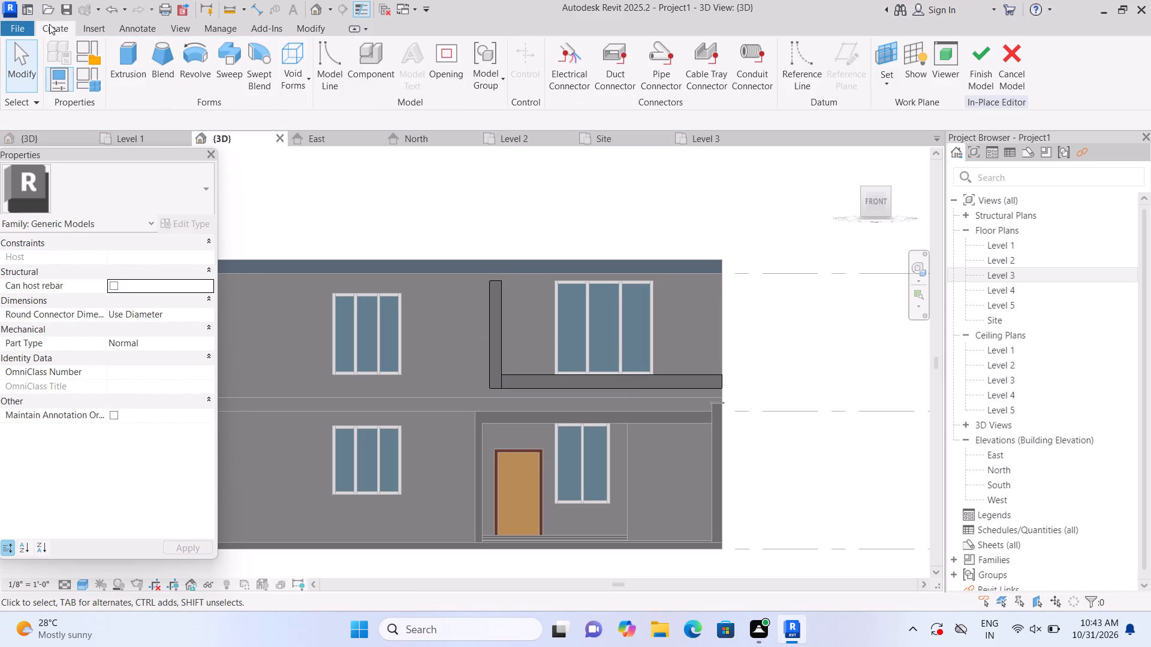
pyautogui.click(137, 56)
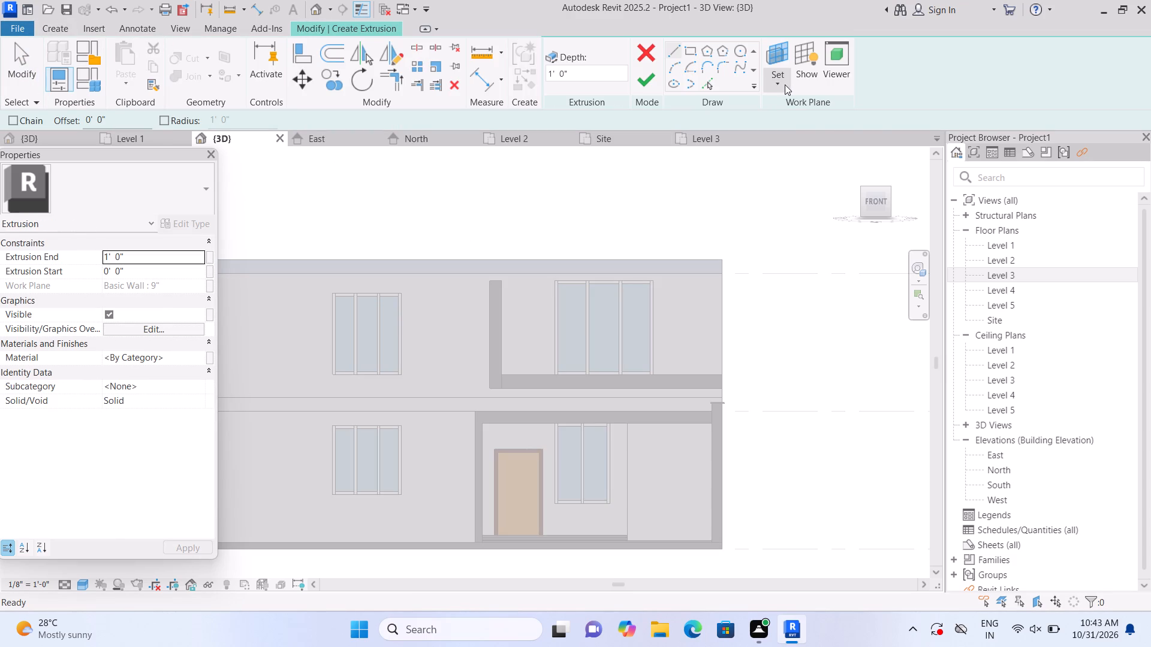
pyautogui.click(785, 84)
pyautogui.click(804, 129)
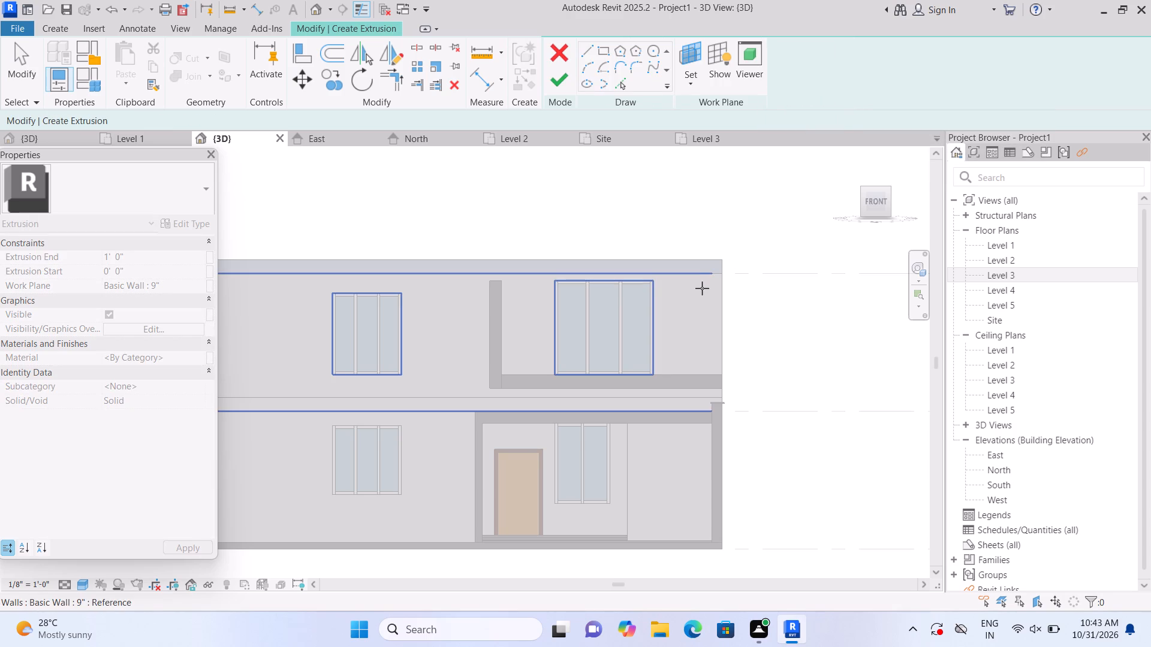
pyautogui.click(702, 288)
pyautogui.click(692, 47)
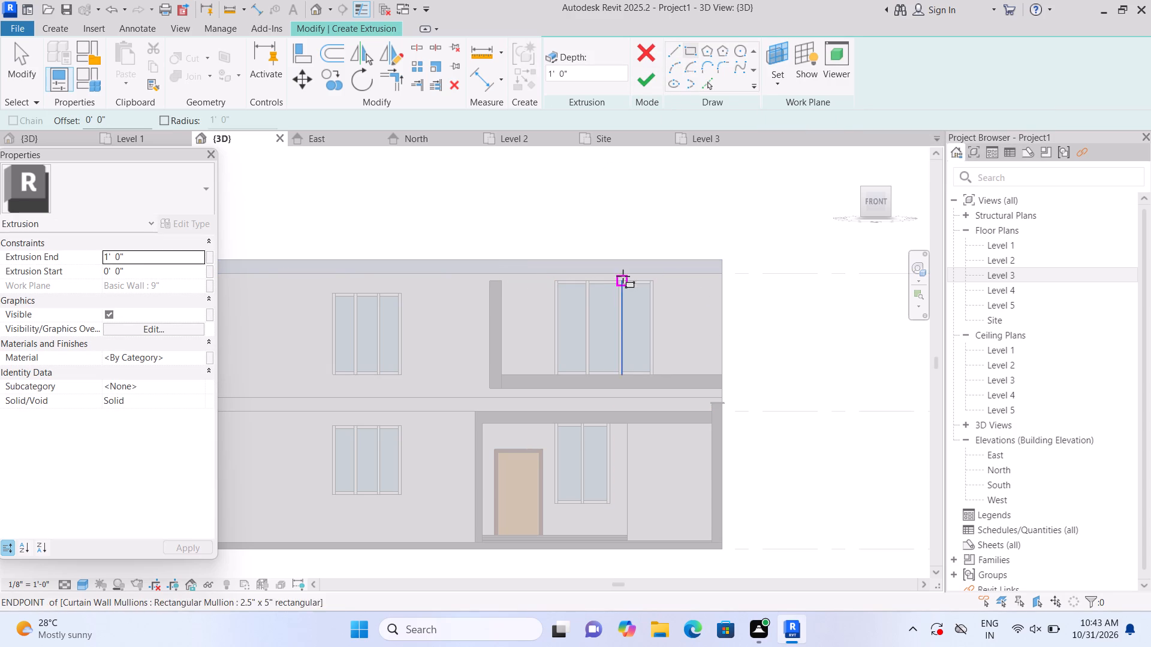
pyautogui.click(721, 283)
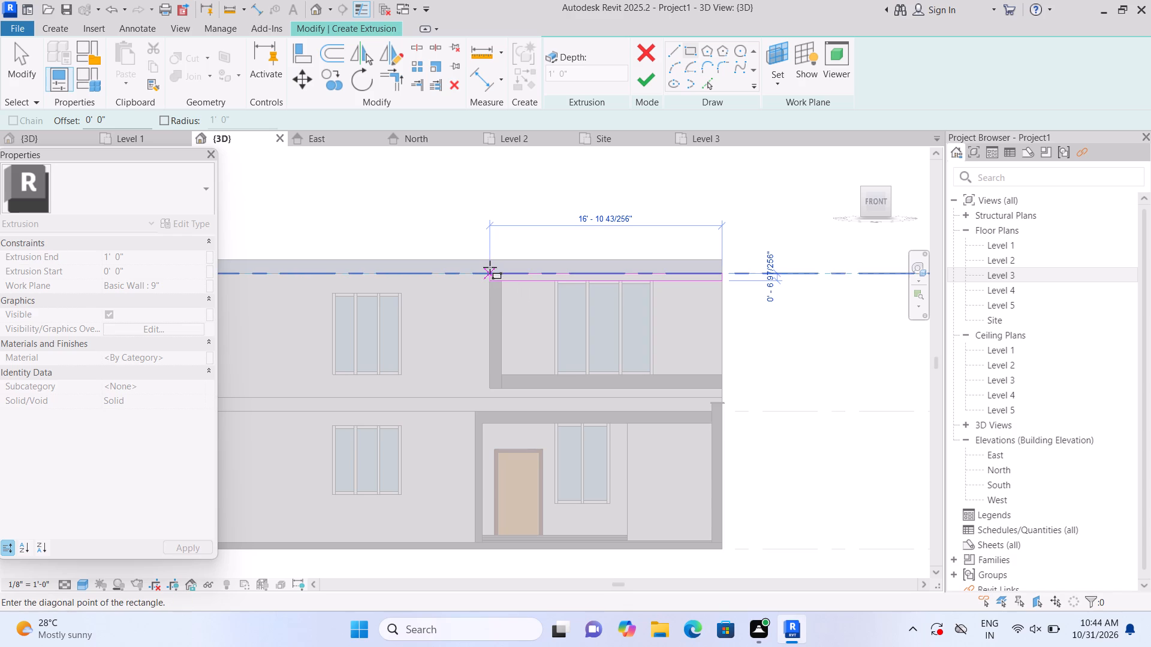
pyautogui.click(490, 267)
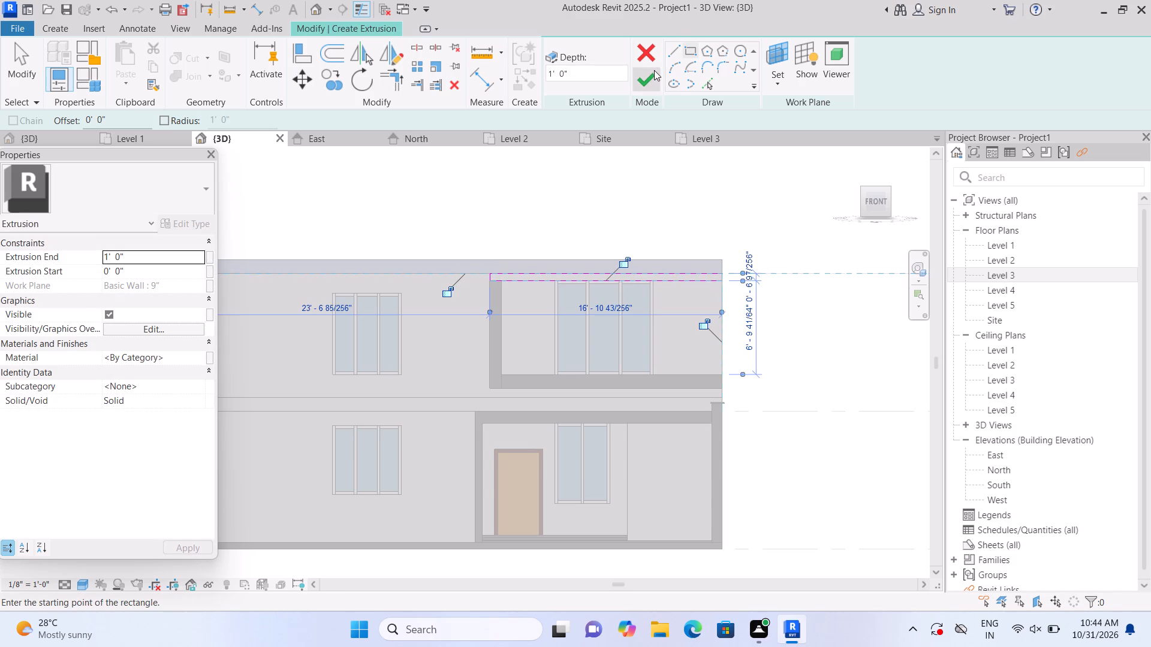
pyautogui.click(654, 70)
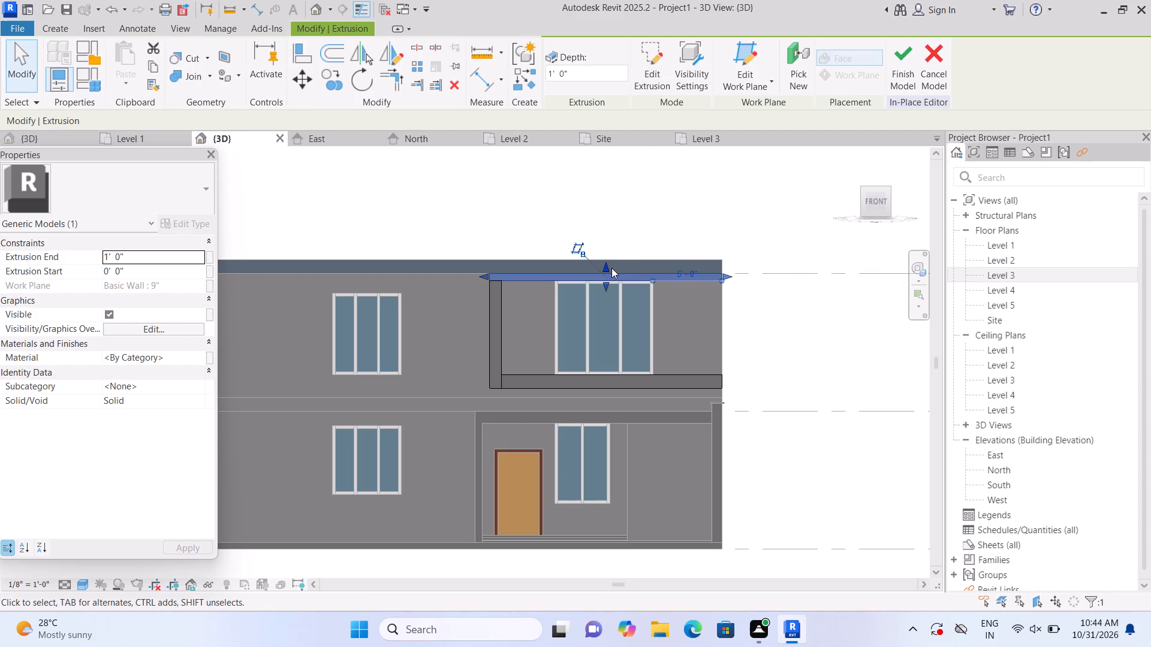
pyautogui.click(613, 233)
# Stretch the top band of the window frame upward over the roof slab's edge to make it taller.
pyautogui.scroll(1, 610, 270)
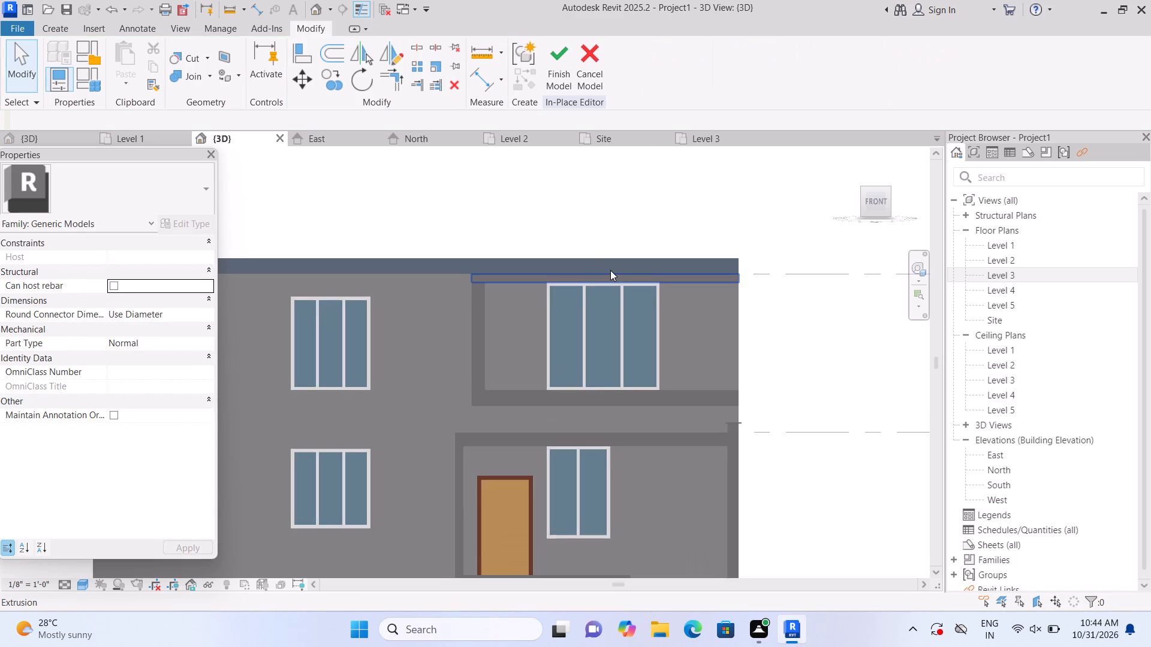
pyautogui.scroll(2, 610, 270)
pyautogui.click(608, 271)
pyautogui.click(602, 268)
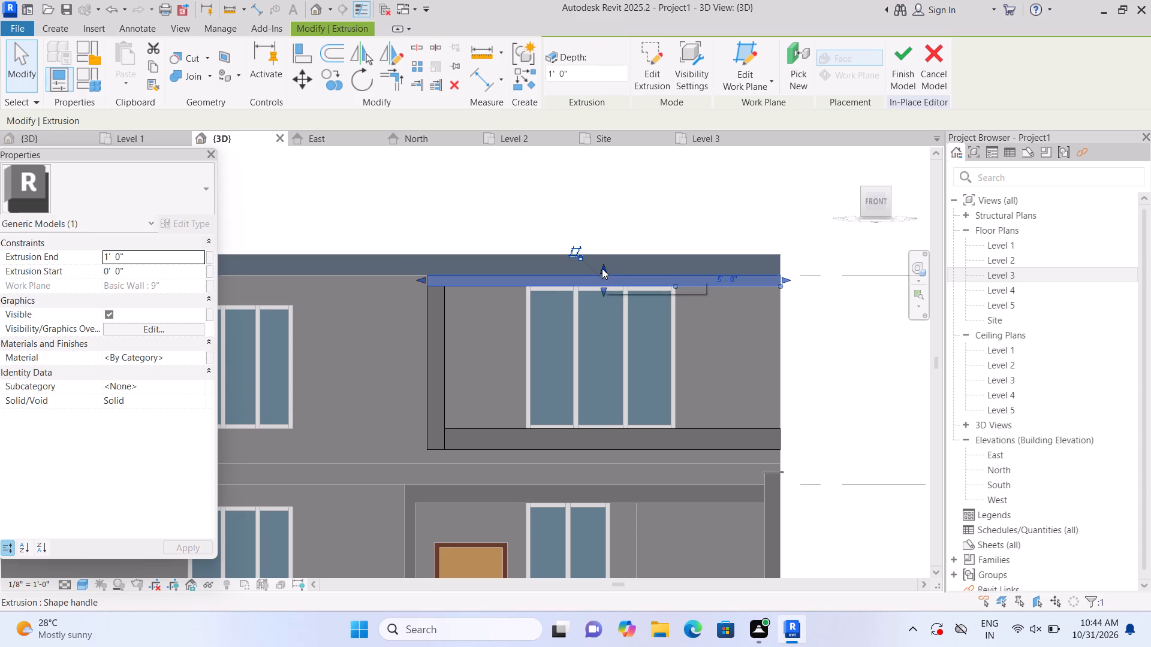
pyautogui.click(602, 268)
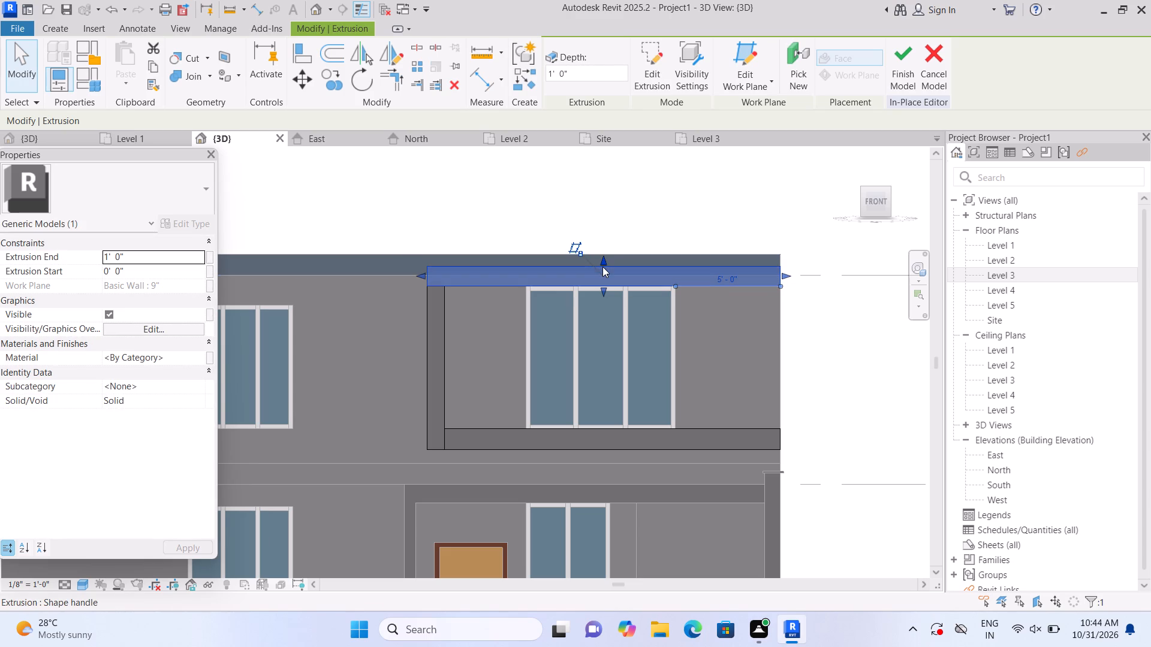
pyautogui.moveTo(604, 258); pyautogui.dragTo(603, 267)
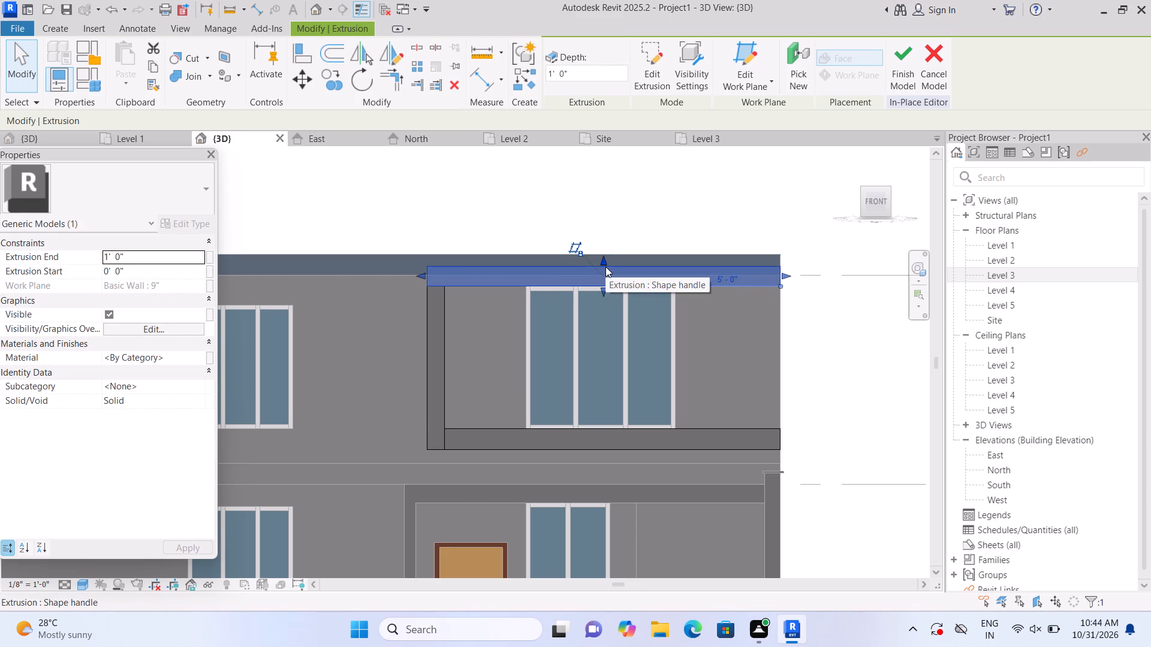
pyautogui.moveTo(602, 213); pyautogui.dragTo(507, 190, button='middle')
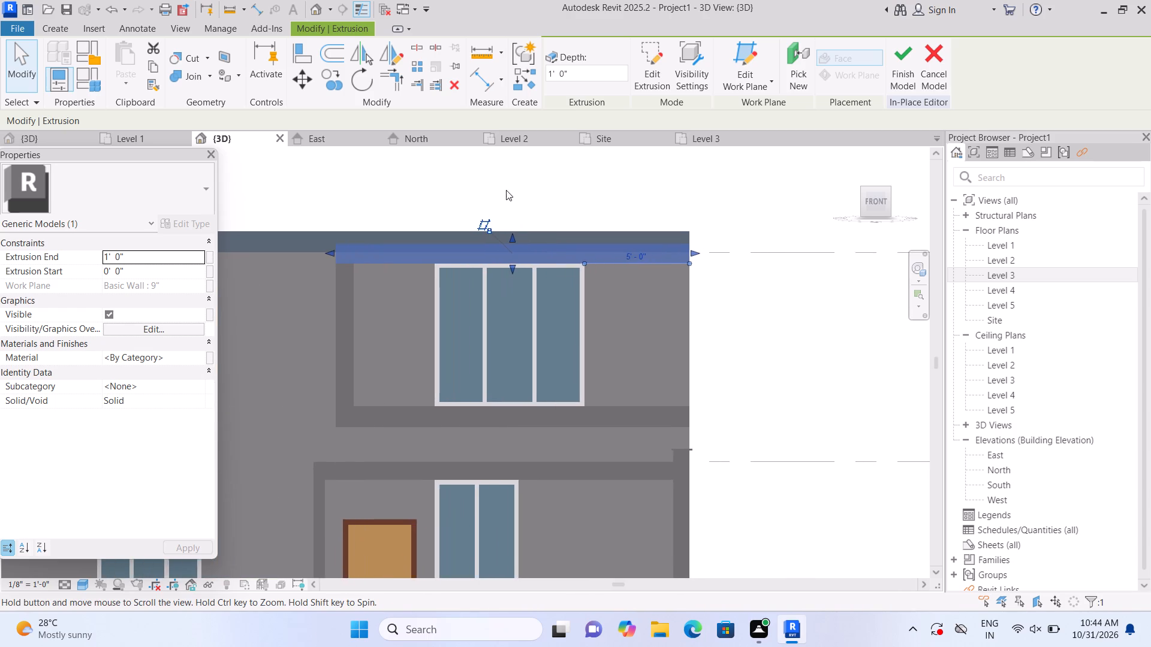
pyautogui.scroll(2, 533, 226)
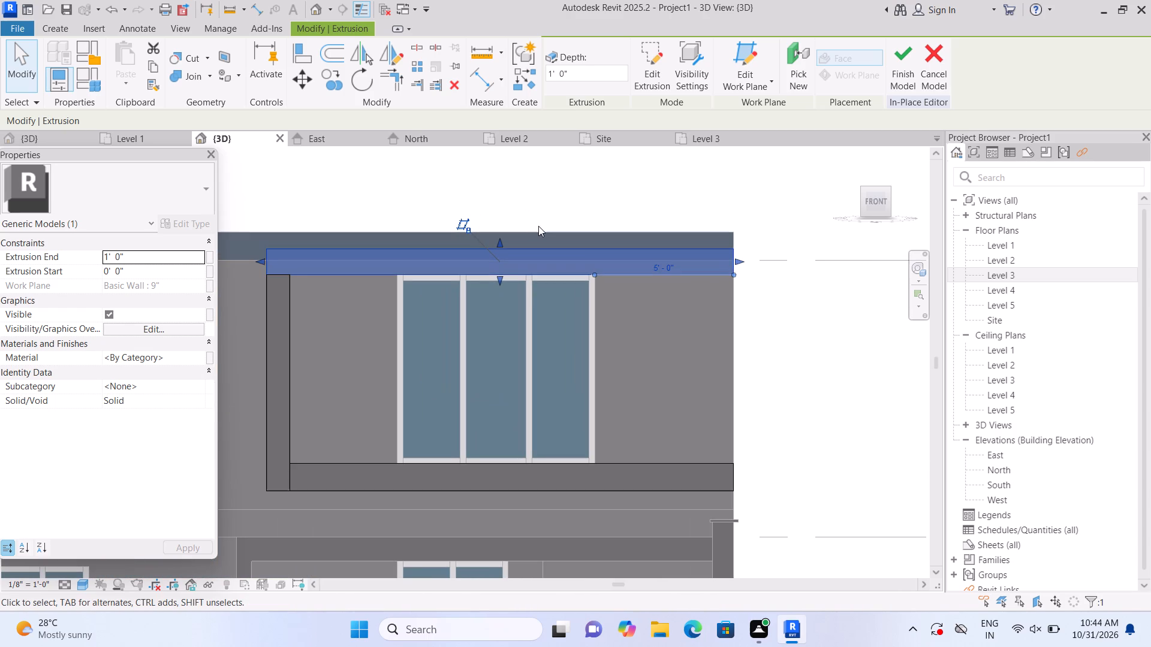
pyautogui.click(541, 213)
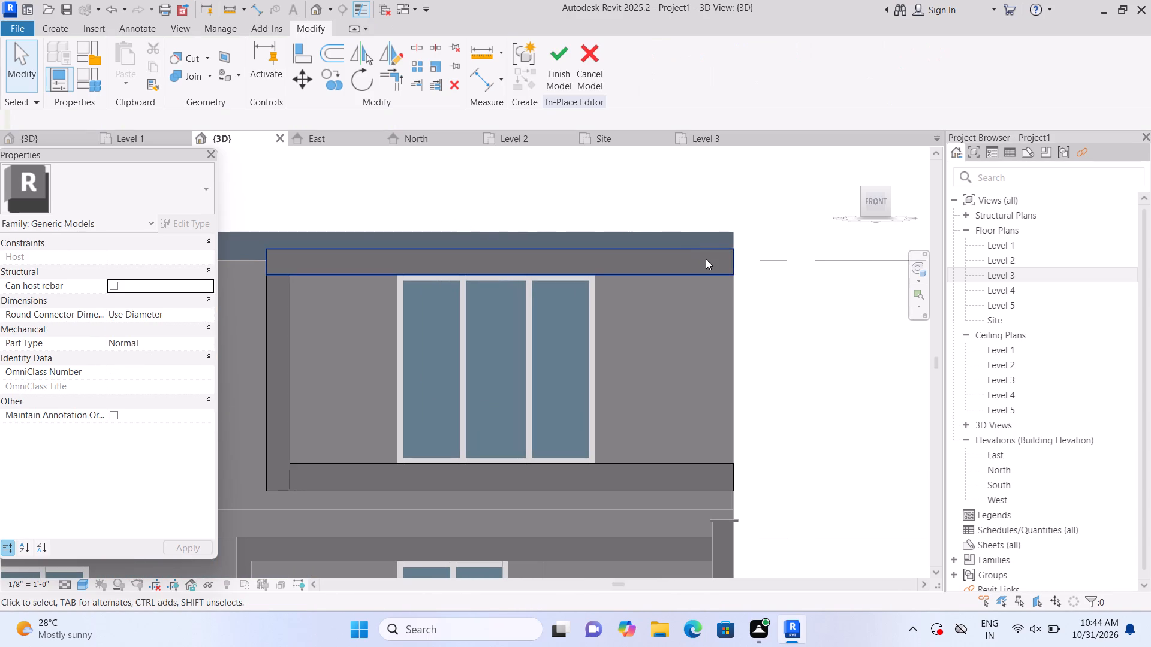
# On the front wall's plane, extrude a vertical strip about 9" wide and 6' 10" high between the bands at the building corner, 1' 0" deep.
pyautogui.click(53, 25)
pyautogui.click(132, 61)
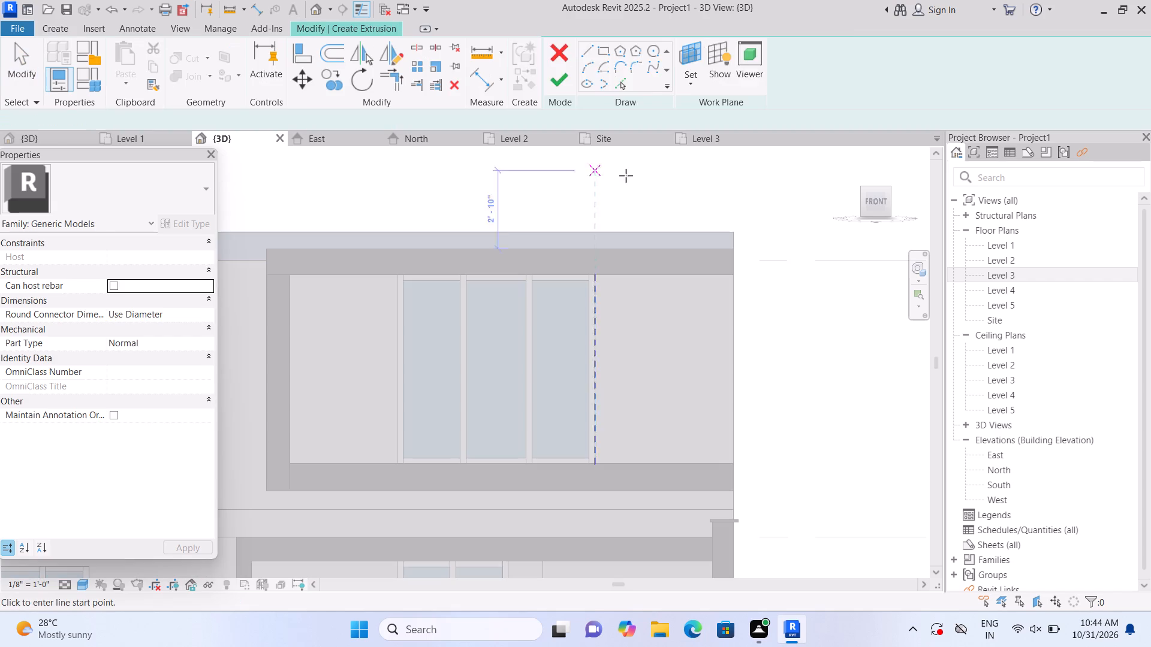
pyautogui.click(783, 89)
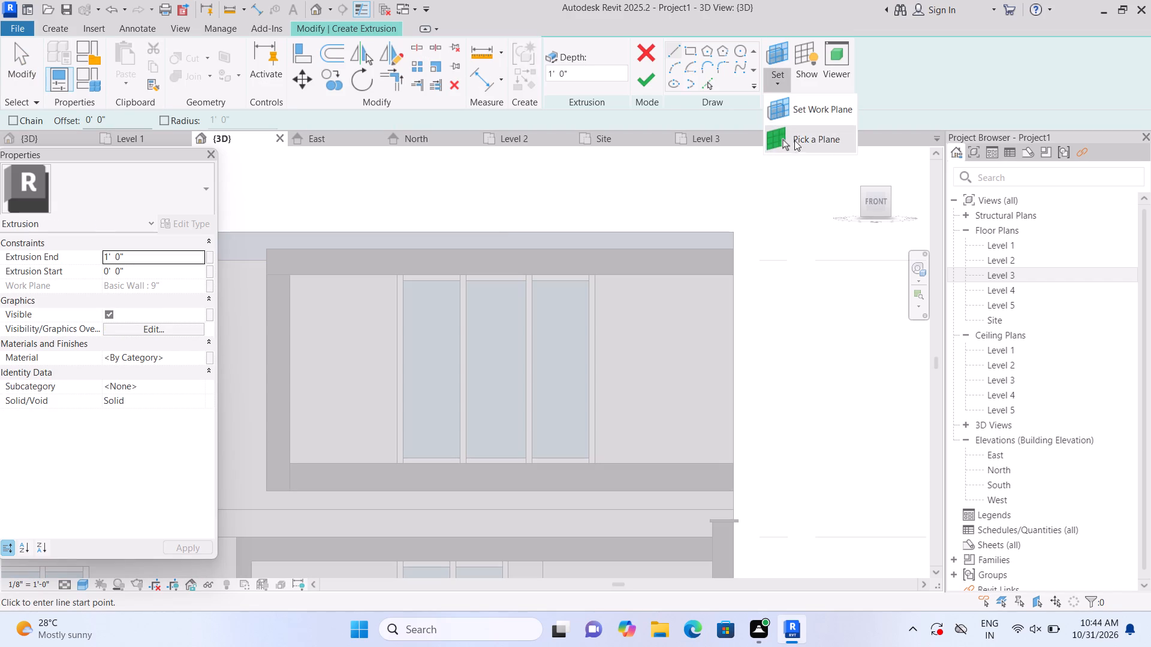
pyautogui.click(794, 140)
pyautogui.click(650, 335)
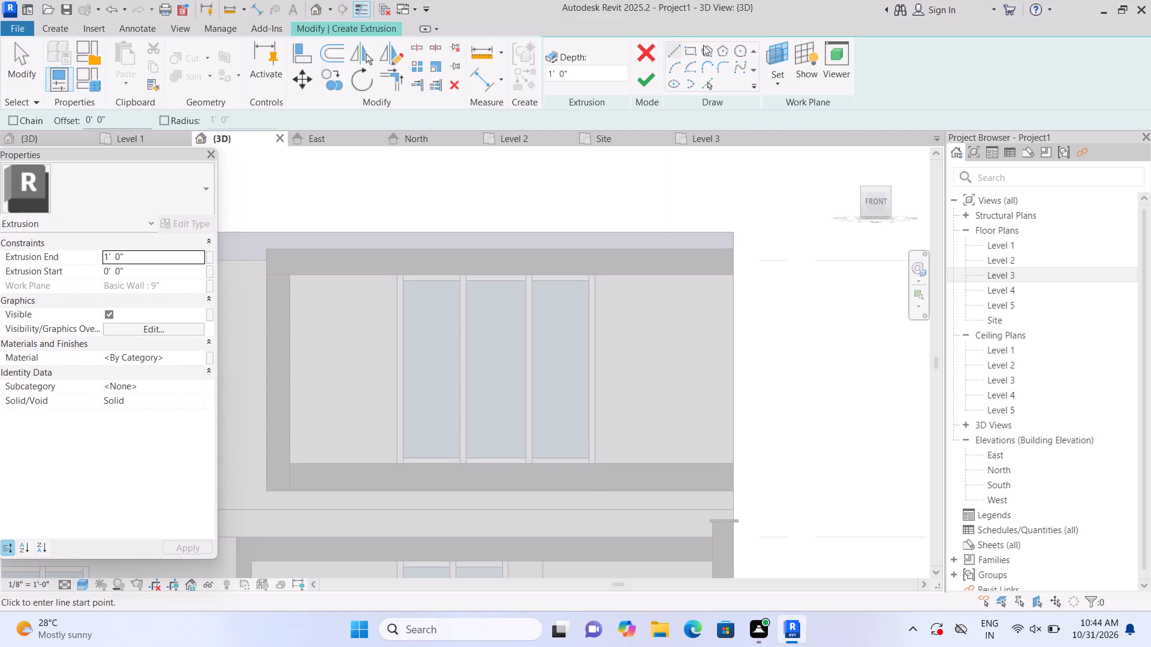
pyautogui.click(683, 50)
pyautogui.click(728, 273)
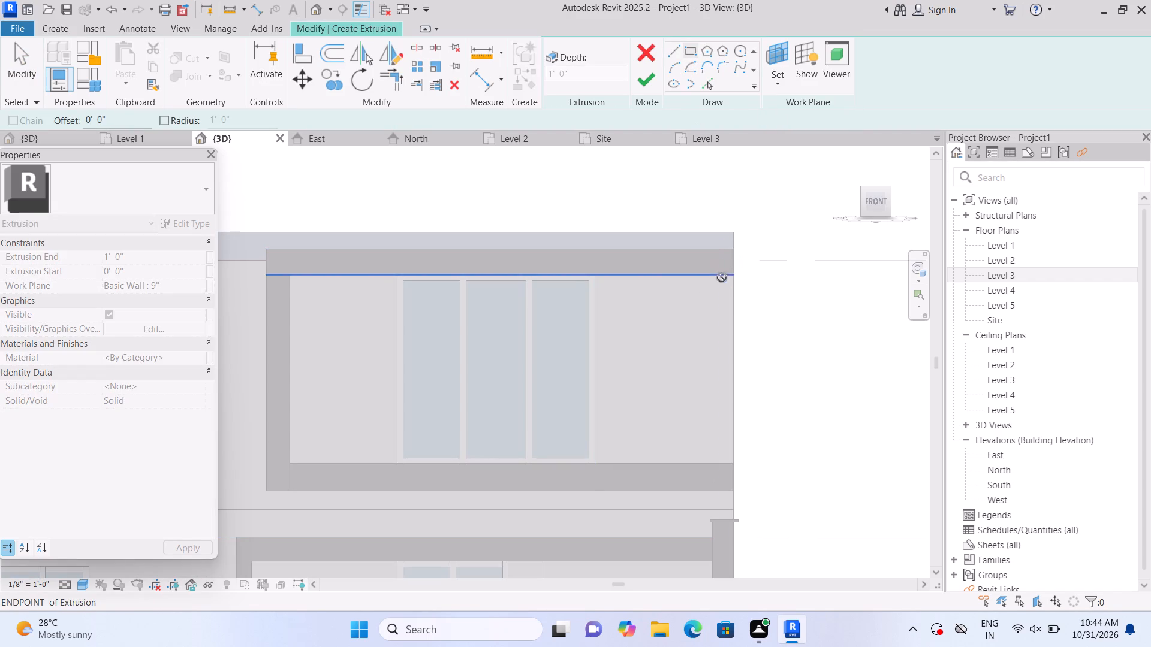
pyautogui.click(714, 461)
pyautogui.click(647, 78)
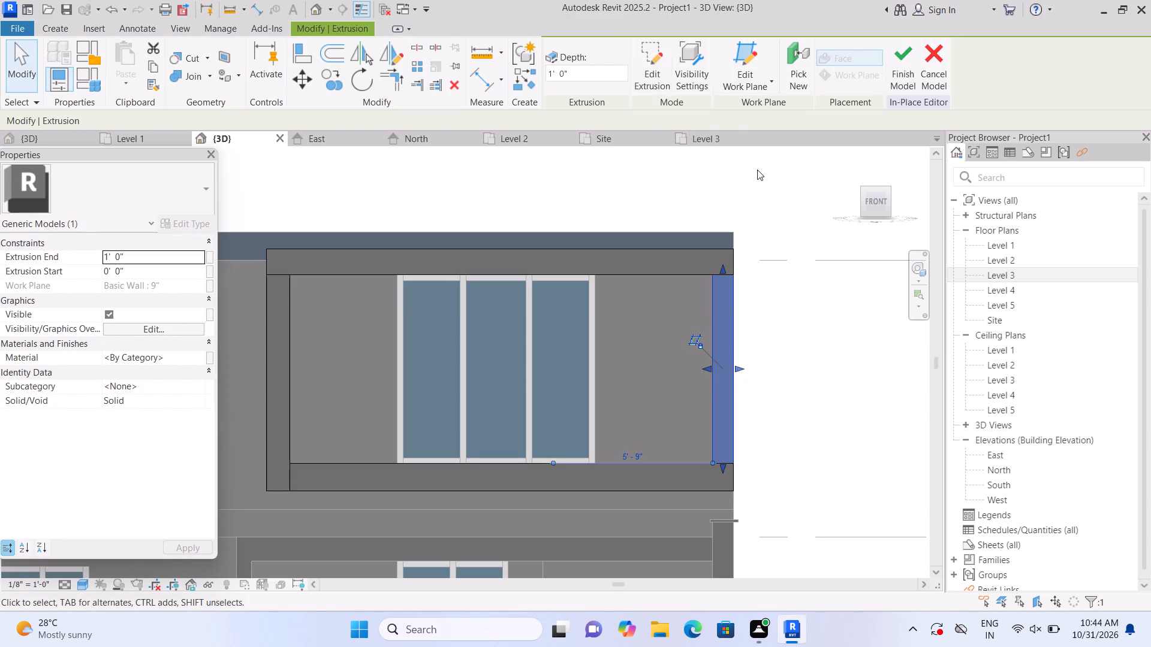
pyautogui.click(758, 170)
# Stretch the frame's bottom band outward over the entrance canopy to a depth of about 3' 8".
pyautogui.scroll(-2, 758, 171)
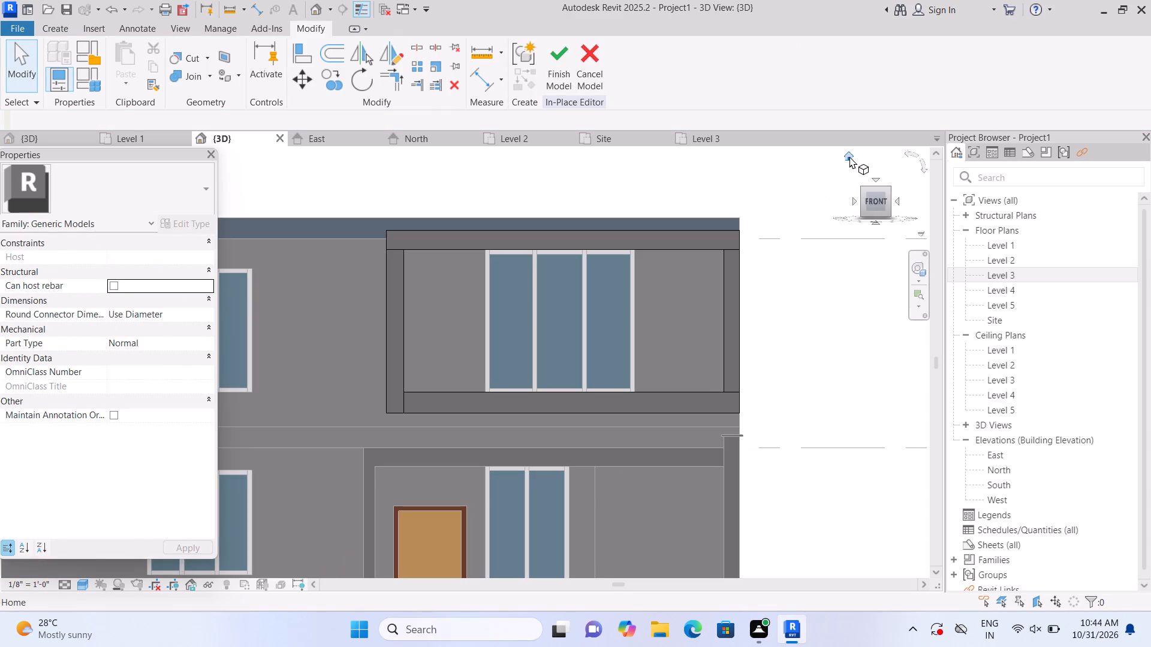
pyautogui.click(849, 156)
pyautogui.scroll(1, 304, 425)
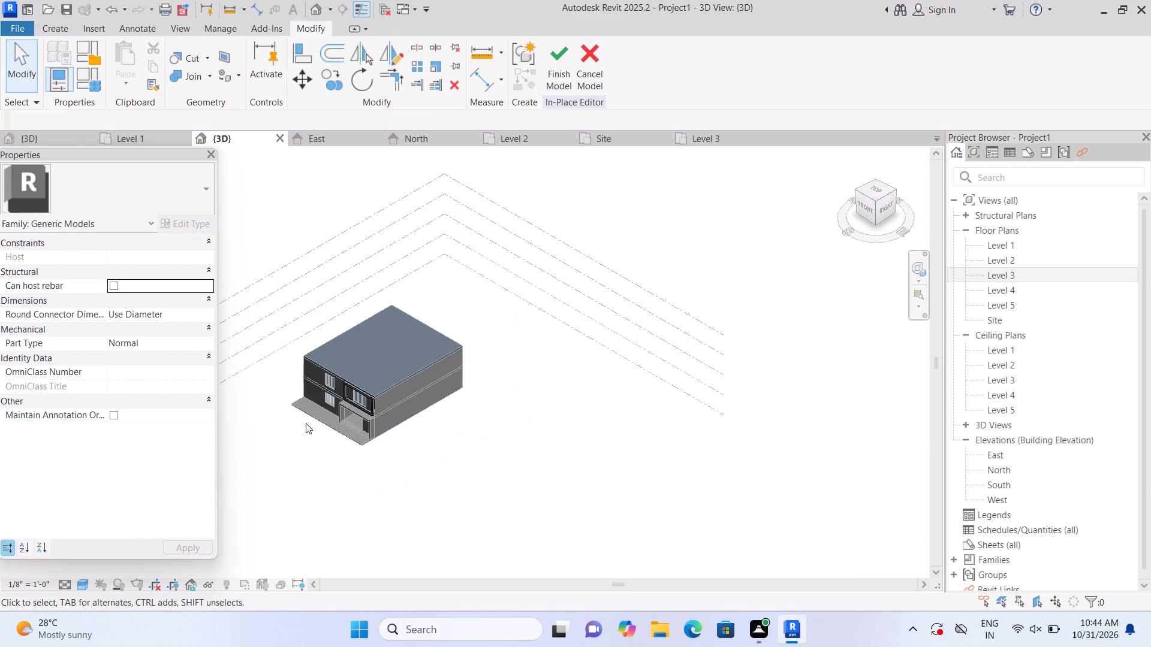
pyautogui.scroll(10, 306, 423)
pyautogui.scroll(1, 376, 403)
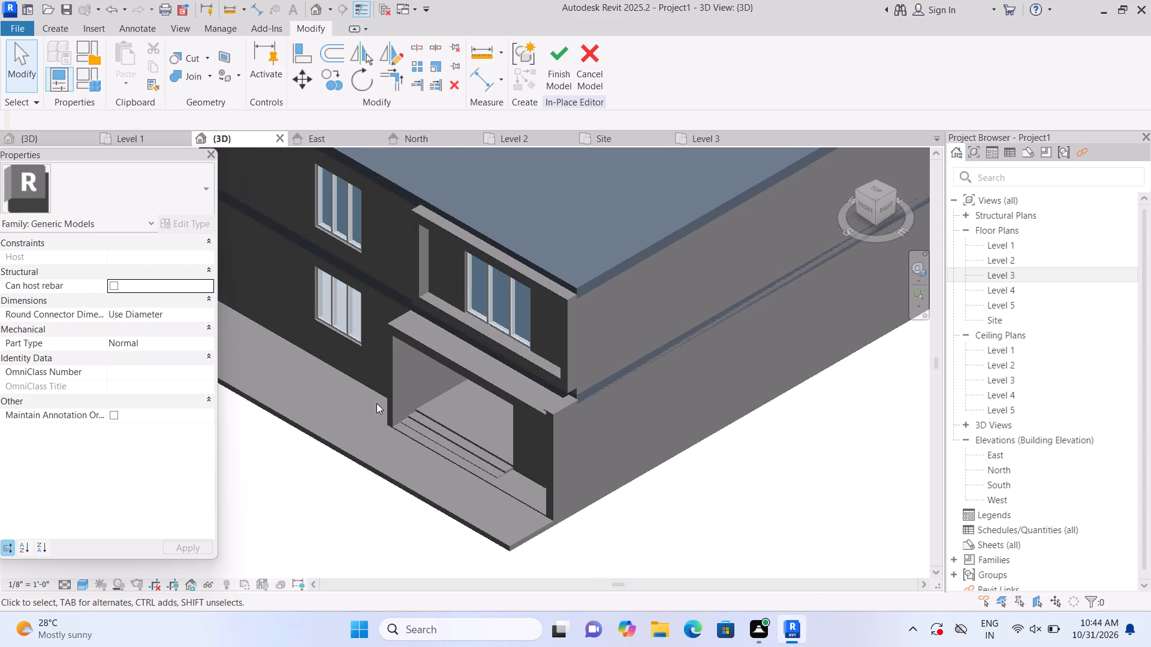
pyautogui.scroll(1, 466, 279)
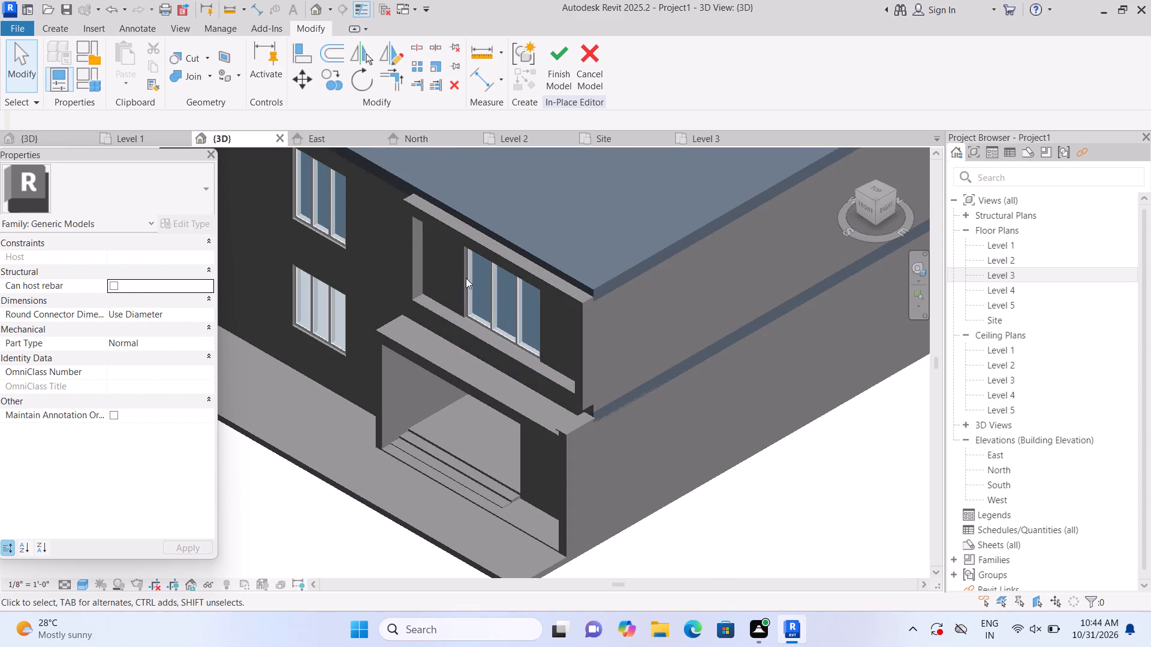
pyautogui.click(492, 341)
pyautogui.moveTo(492, 356); pyautogui.dragTo(480, 364)
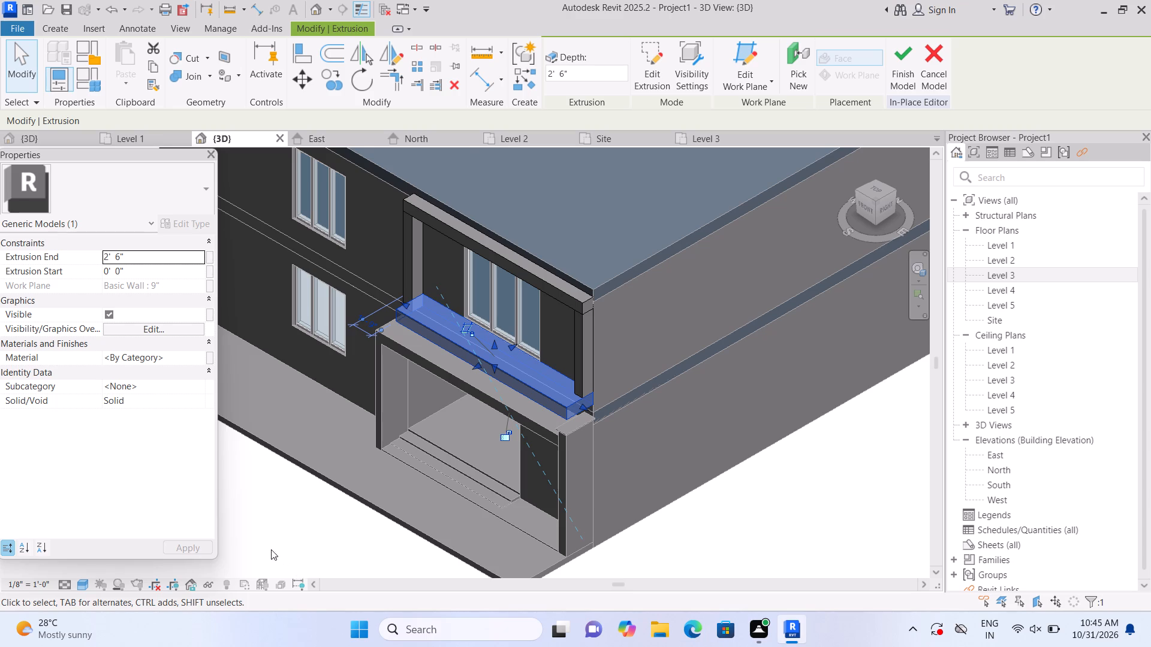
pyautogui.scroll(3, 259, 531)
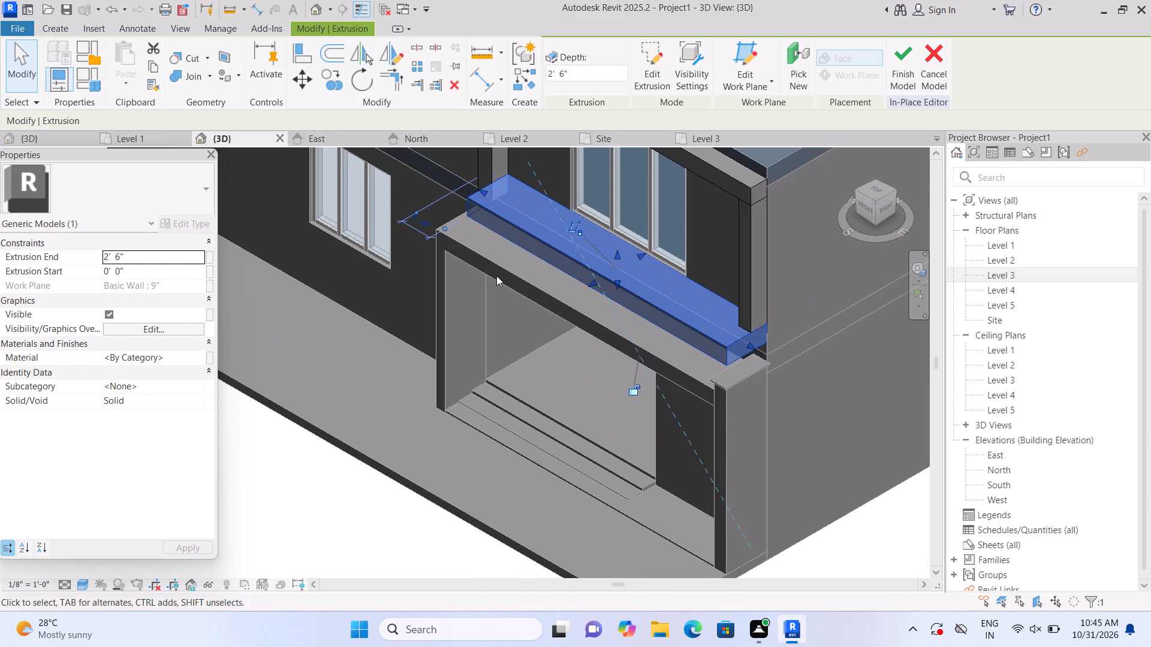
pyautogui.moveTo(594, 280); pyautogui.dragTo(592, 280)
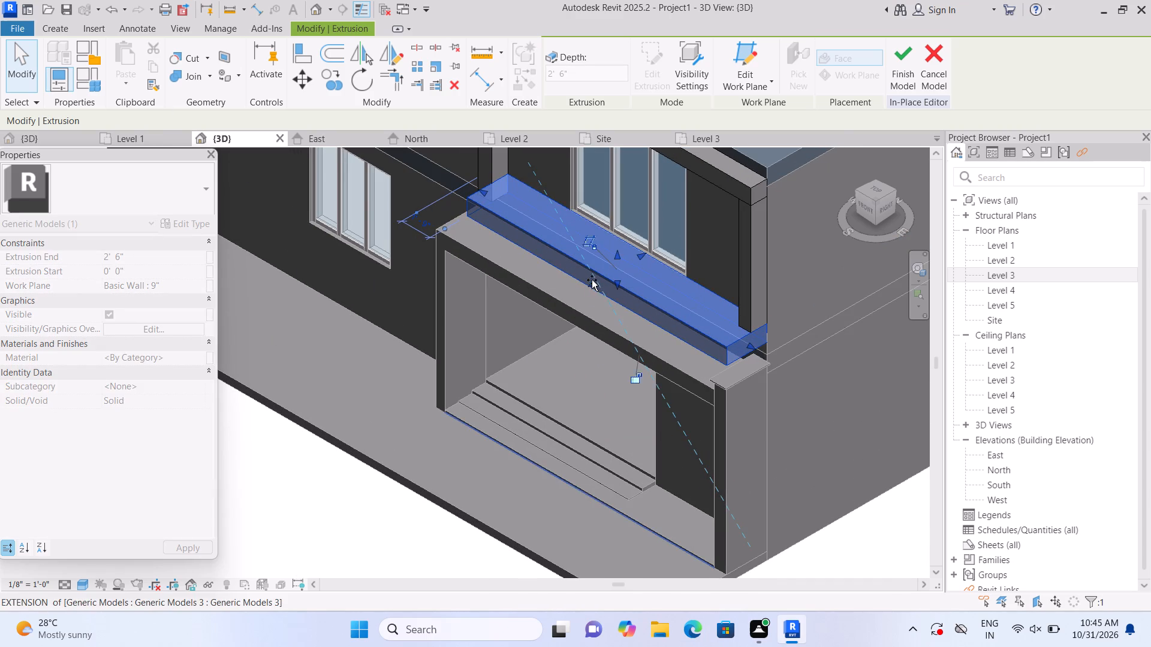
pyautogui.moveTo(592, 280); pyautogui.dragTo(575, 289)
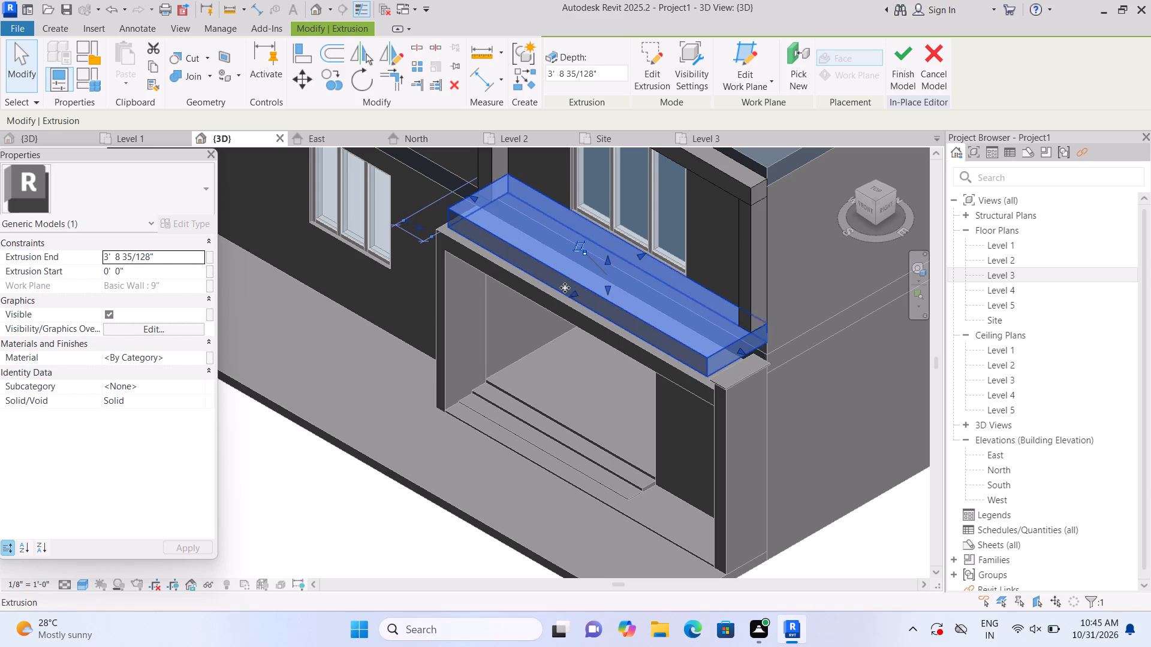
pyautogui.click(271, 515)
# Shorten the frame's inner vertical strip so its lower end meets the top edge of the bottom band.
pyautogui.scroll(-3, 270, 510)
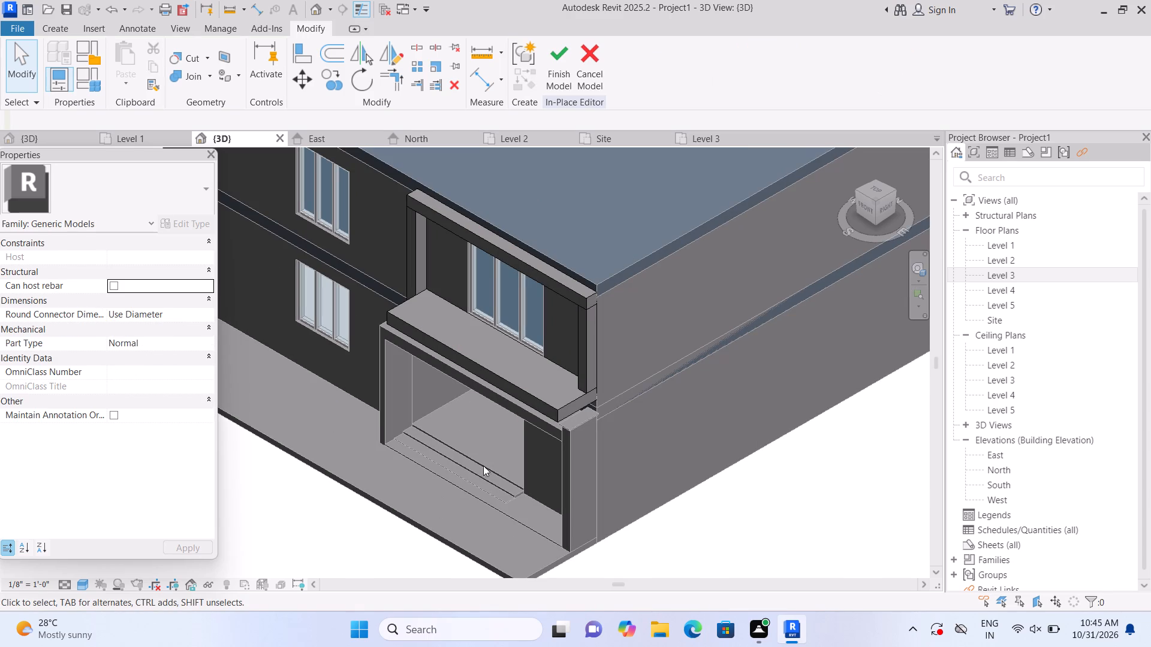
pyautogui.keyDown('shift'); pyautogui.moveTo(256, 468); pyautogui.dragTo(427, 500, button='middle'); pyautogui.keyUp('shift')
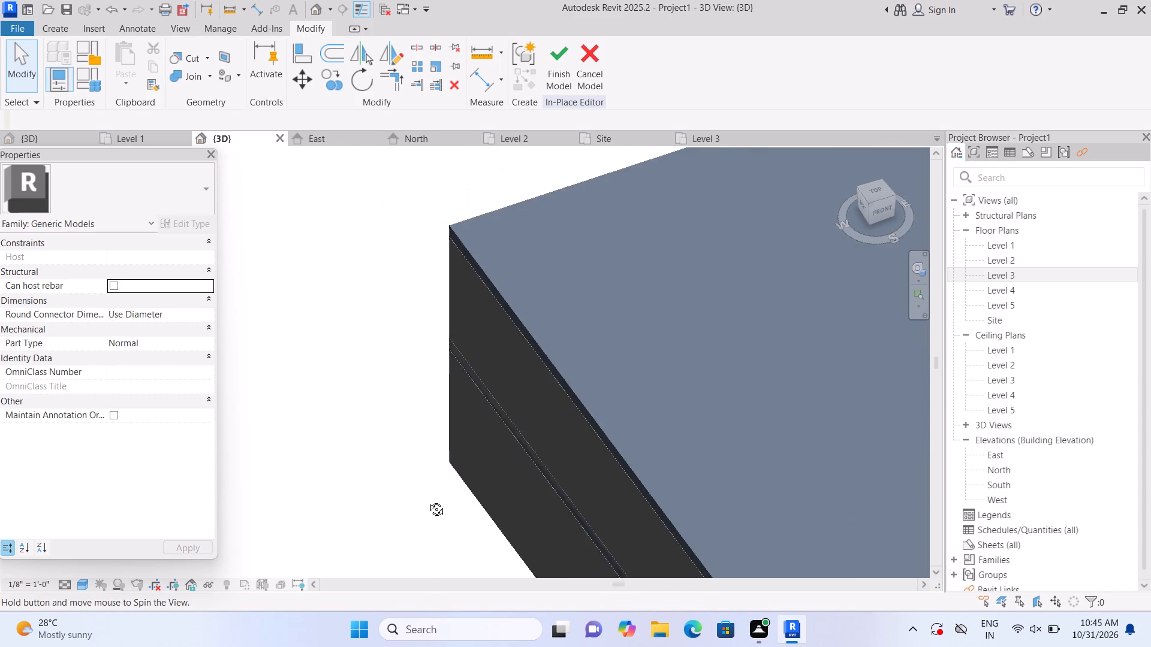
pyautogui.keyDown('shift'); pyautogui.moveTo(427, 500); pyautogui.dragTo(428, 500, button='middle'); pyautogui.keyUp('shift')
pyautogui.scroll(1, 482, 502)
pyautogui.moveTo(471, 461); pyautogui.dragTo(261, 16, button='middle')
pyautogui.scroll(-3, 568, 325)
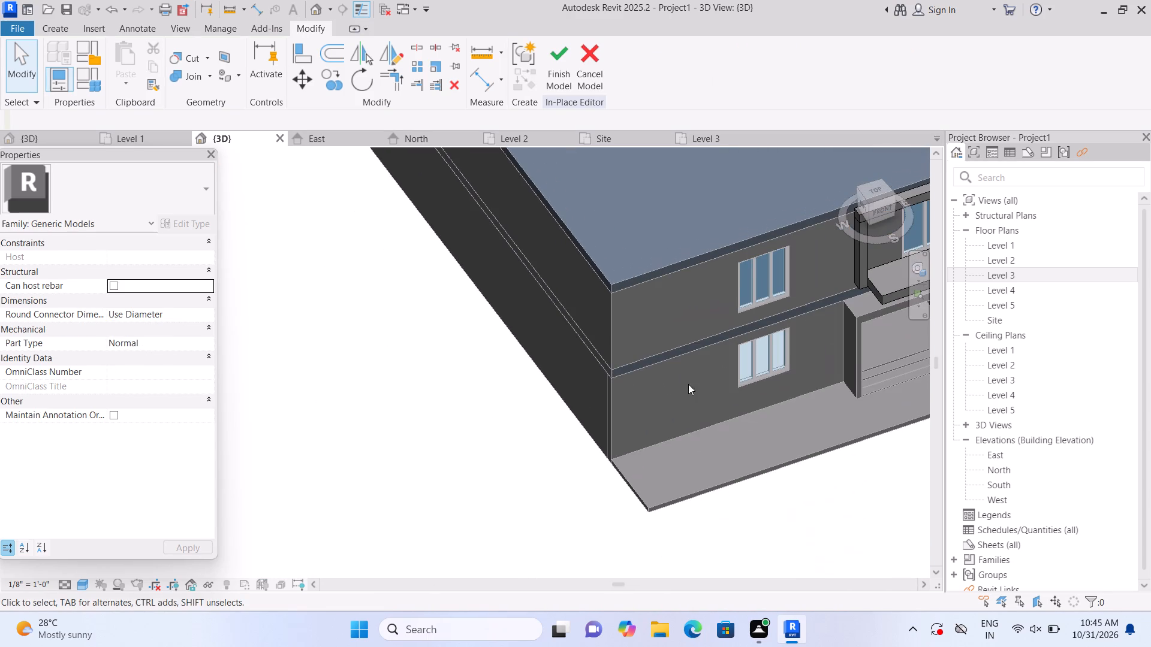
pyautogui.keyDown('shift'); pyautogui.moveTo(713, 509); pyautogui.dragTo(709, 449, button='middle'); pyautogui.keyUp('shift')
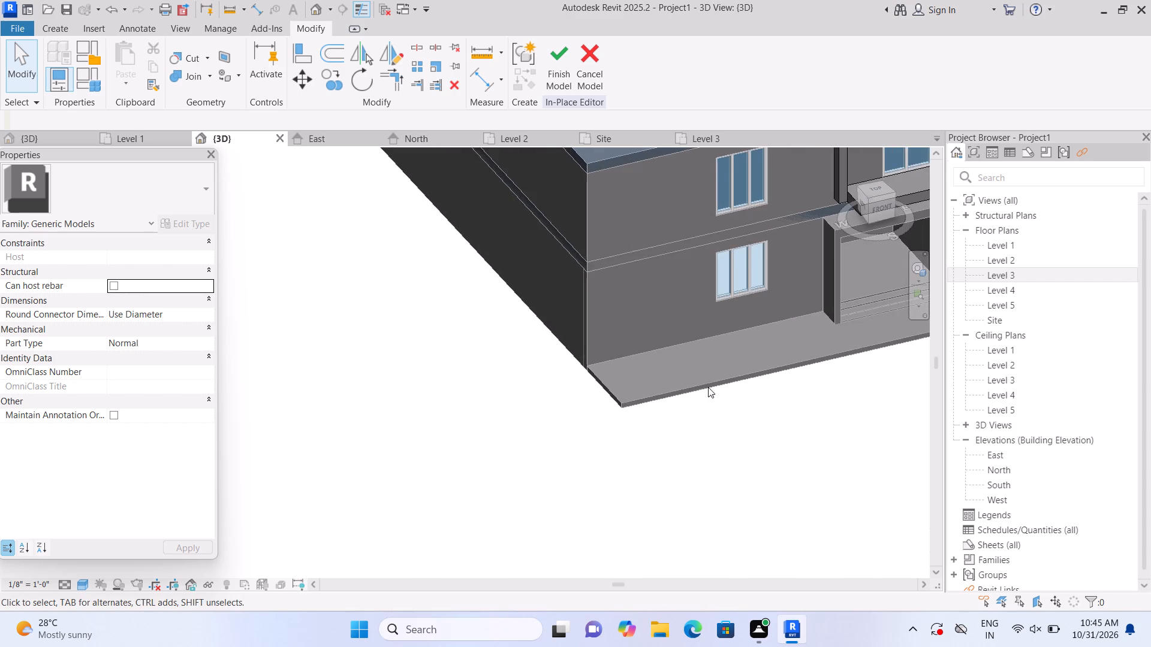
pyautogui.moveTo(700, 383); pyautogui.dragTo(387, 566, button='middle')
pyautogui.scroll(2, 445, 495)
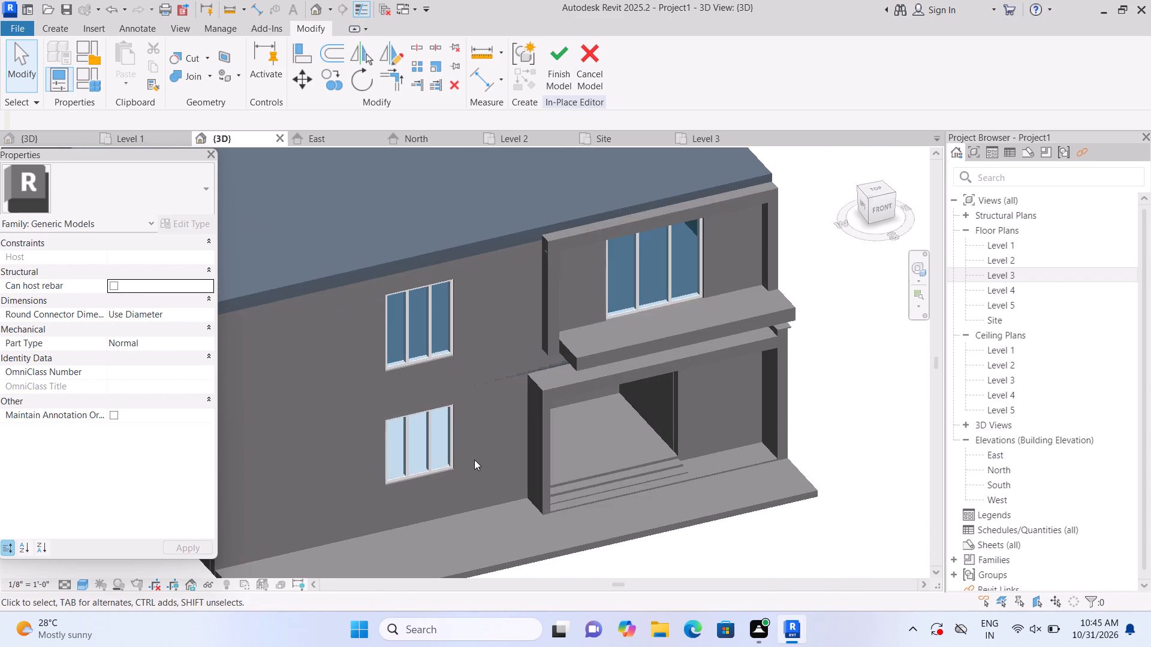
pyautogui.scroll(1, 509, 428)
pyautogui.click(559, 329)
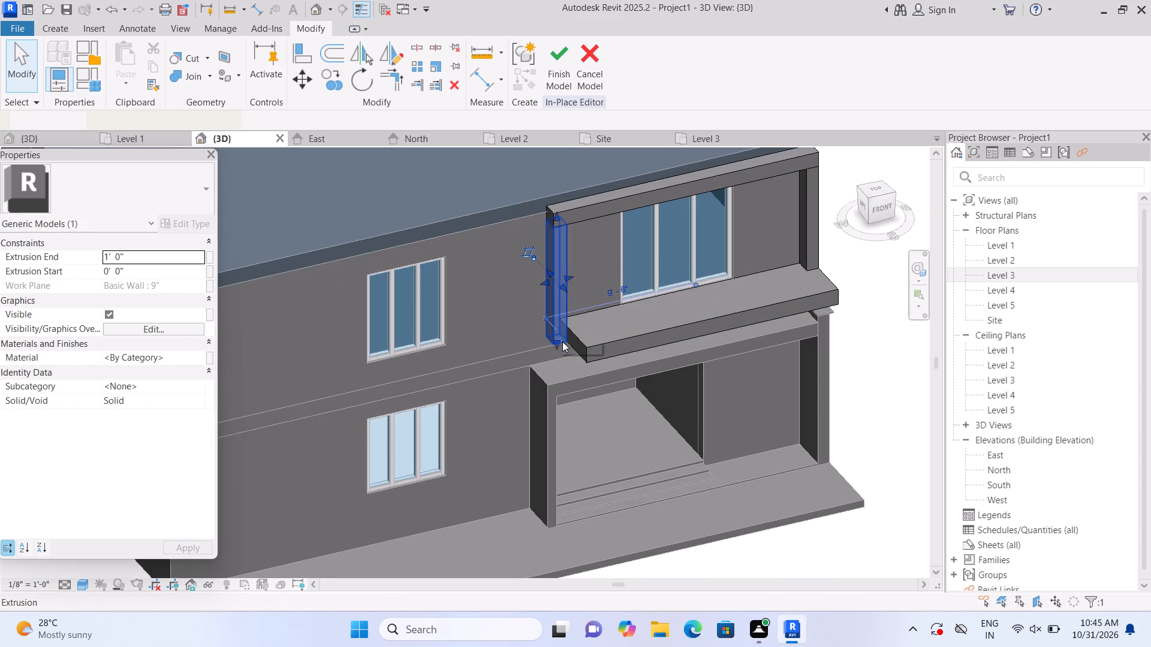
pyautogui.click(879, 207)
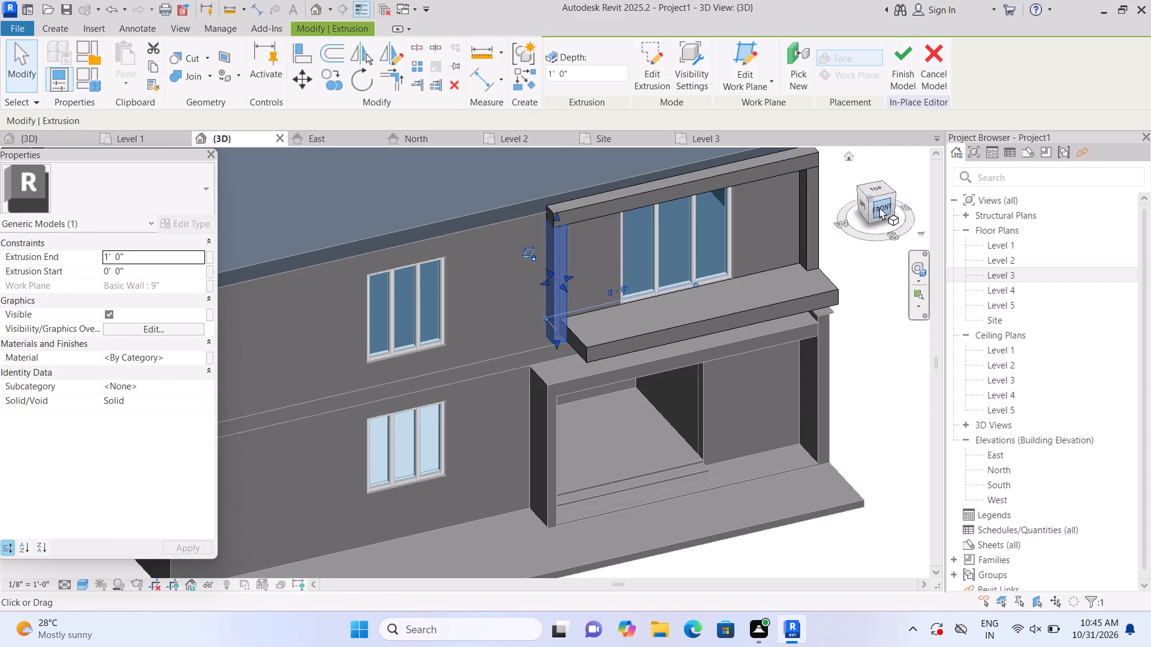
pyautogui.scroll(-2, 411, 495)
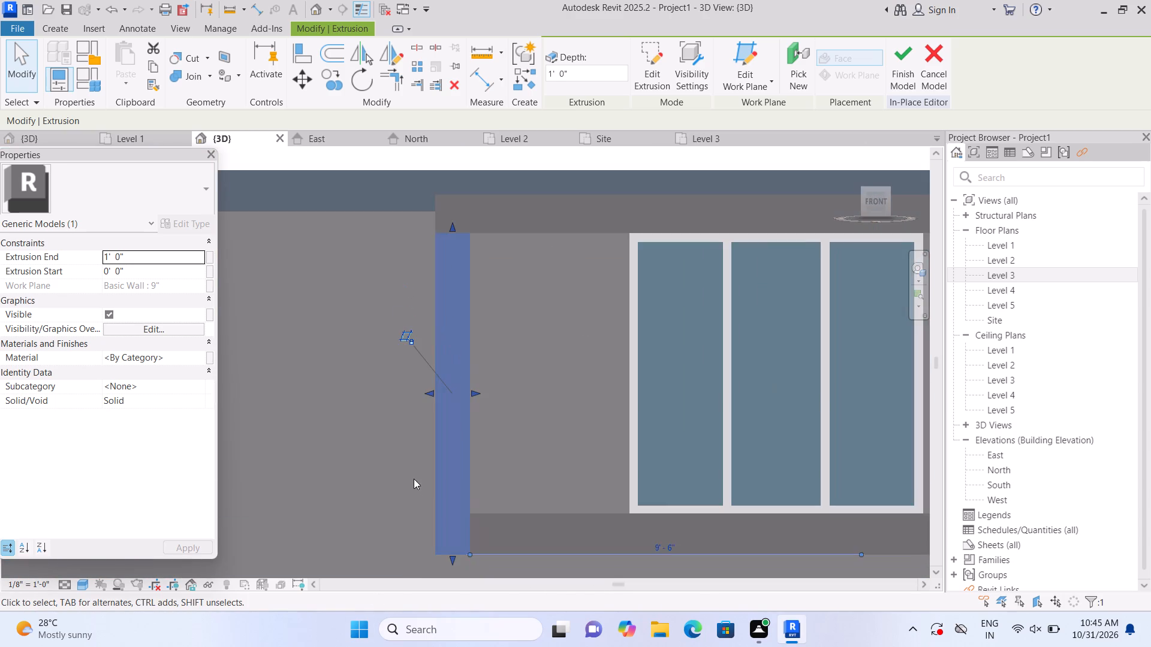
pyautogui.scroll(-2, 414, 524)
pyautogui.moveTo(441, 552); pyautogui.dragTo(447, 526)
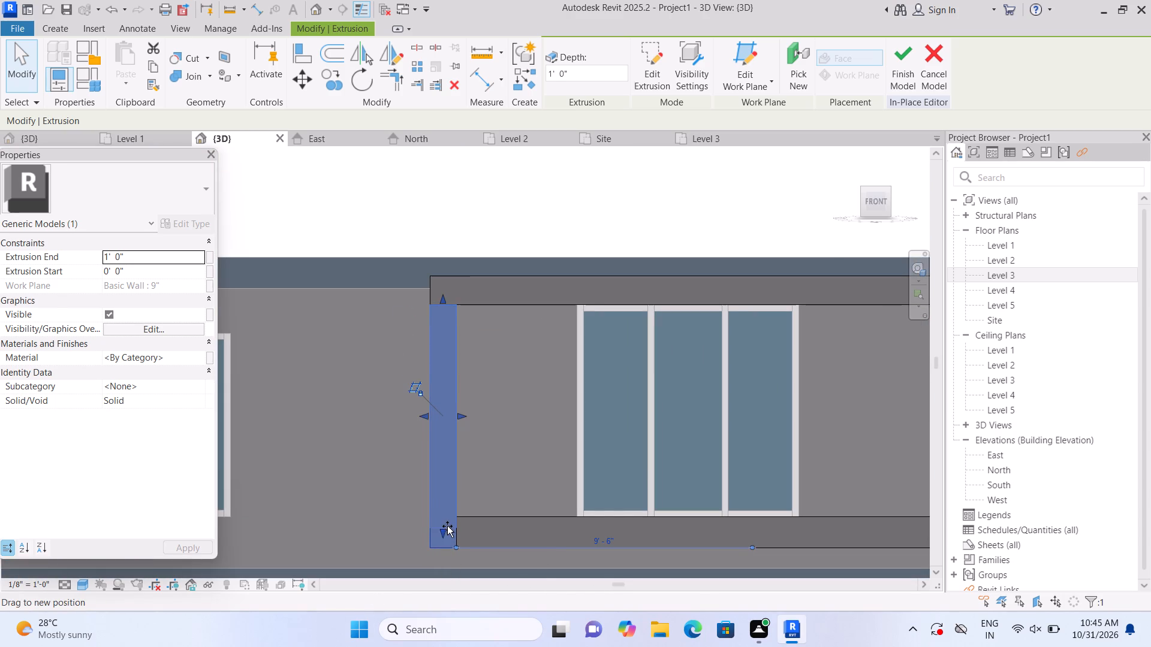
pyautogui.moveTo(447, 526); pyautogui.dragTo(449, 521)
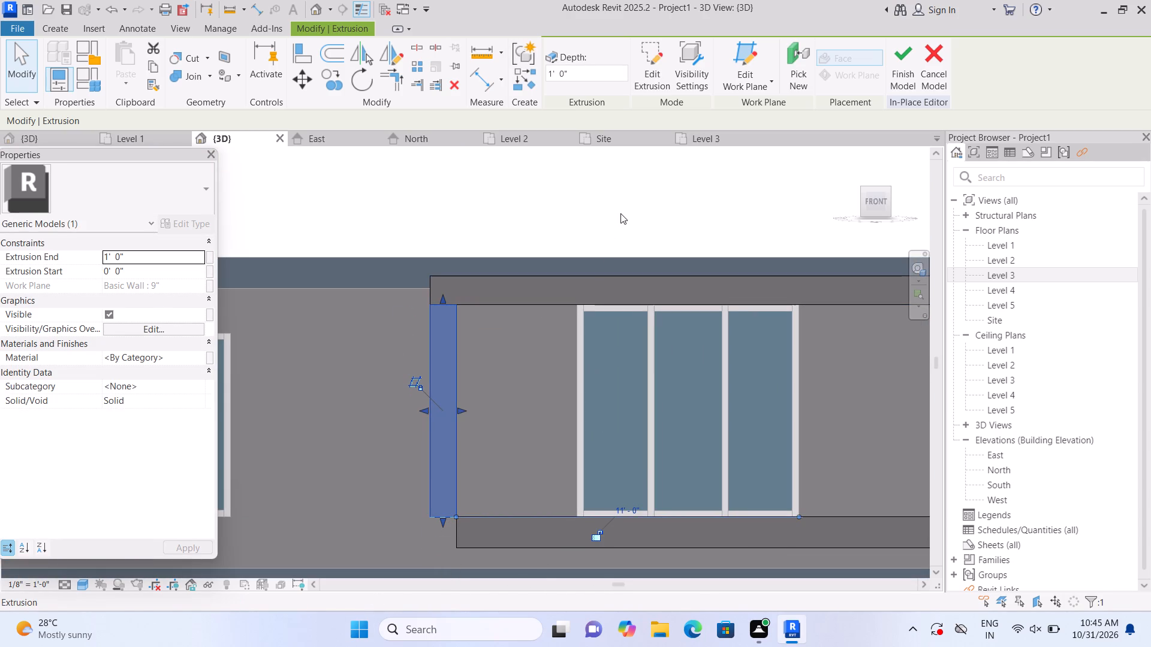
pyautogui.click(620, 213)
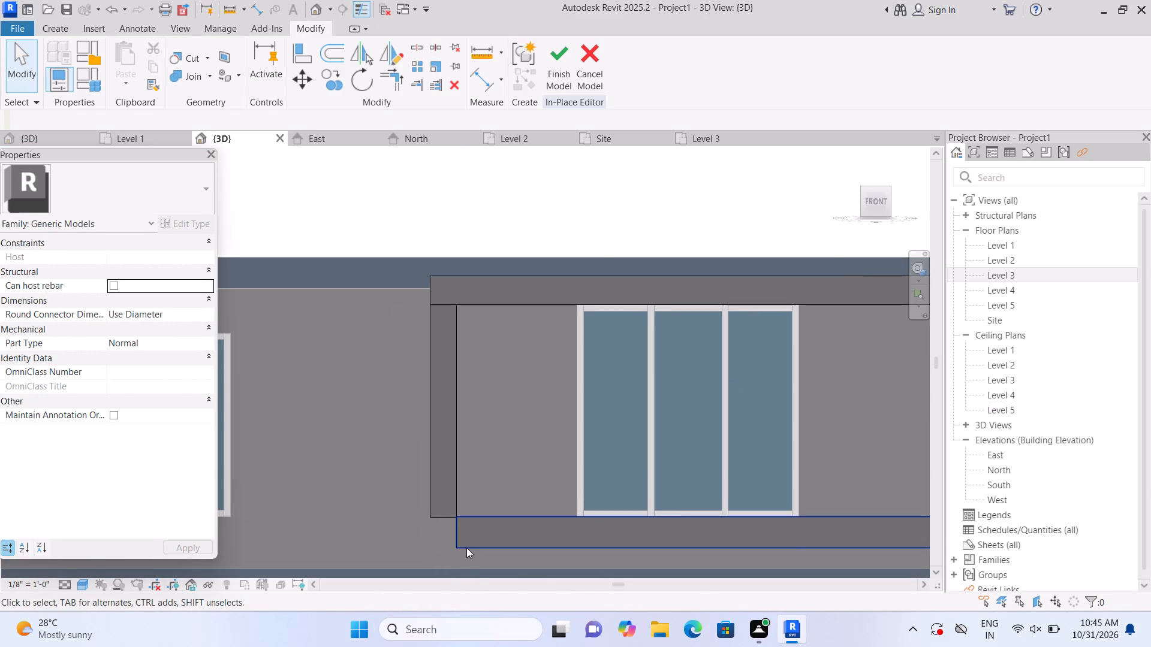
# Extend the bottom band's inner end beneath the vertical strip to align with the strip's outer edge.
pyautogui.click(466, 548)
pyautogui.moveTo(451, 531); pyautogui.dragTo(431, 528)
pyautogui.click(698, 233)
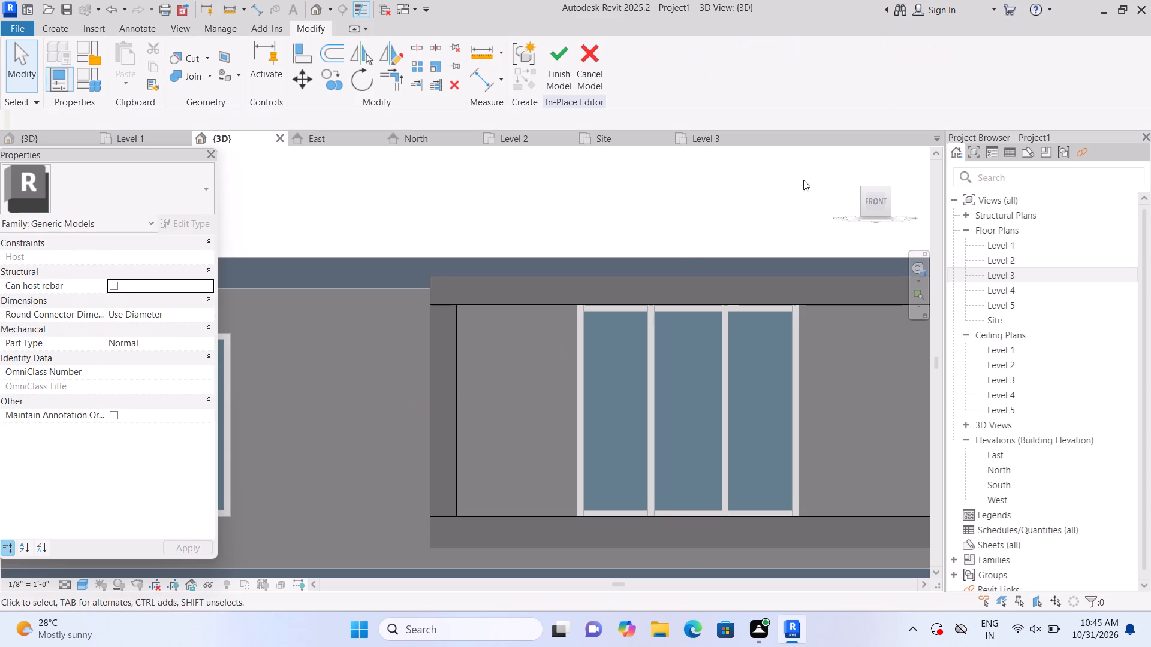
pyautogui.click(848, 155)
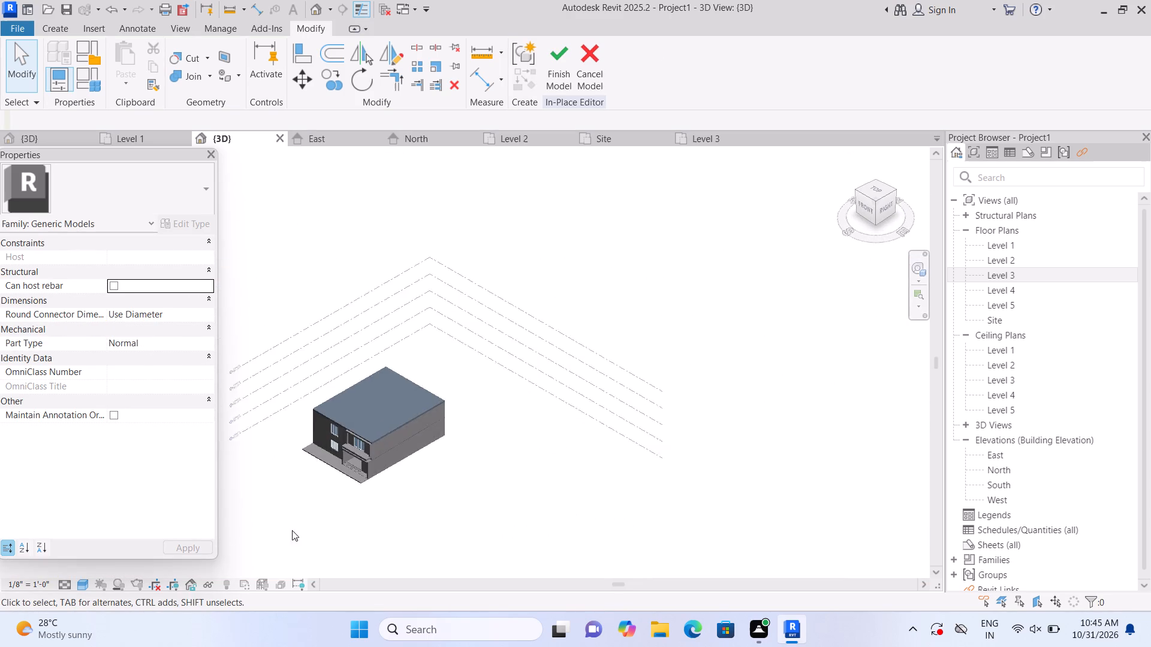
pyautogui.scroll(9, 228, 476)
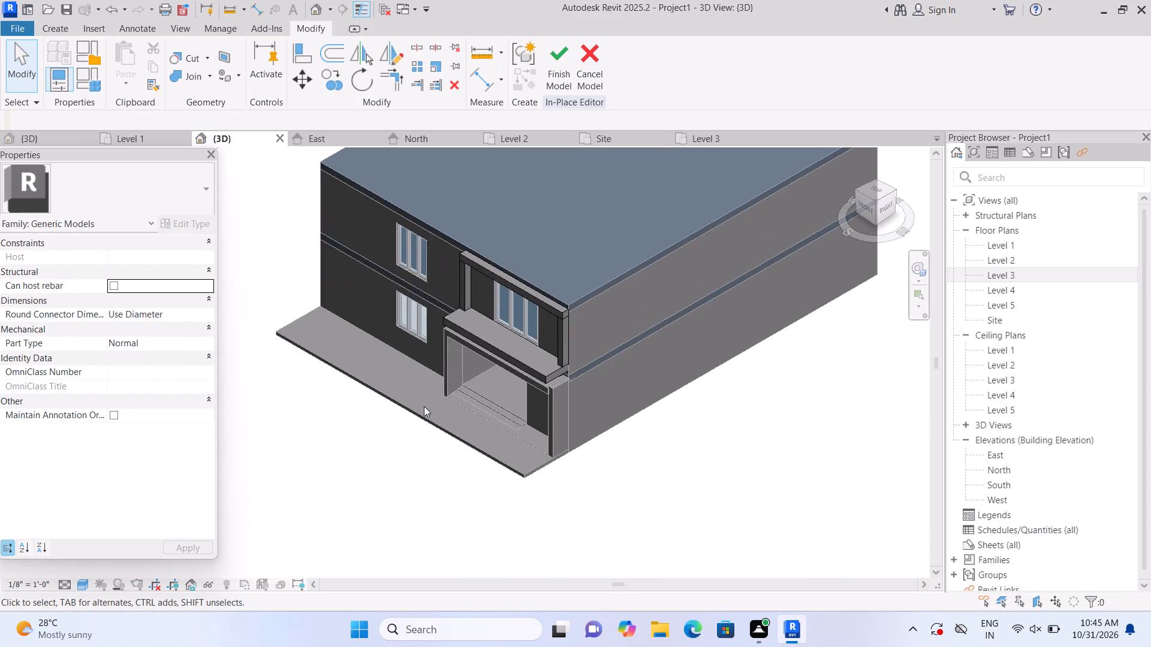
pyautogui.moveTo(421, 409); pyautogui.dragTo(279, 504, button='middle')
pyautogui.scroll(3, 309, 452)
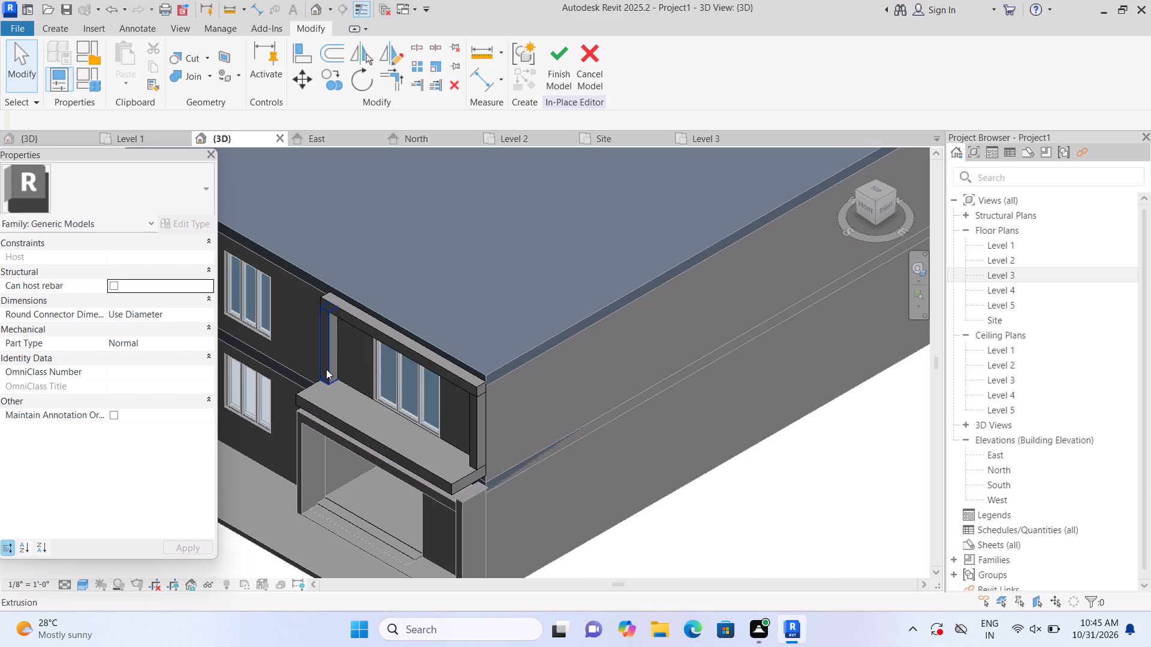
# Stretch the frame's inner vertical strip outward to a depth of about 3' 8", flush with the bottom band's front edge.
pyautogui.click(326, 369)
pyautogui.scroll(1, 326, 369)
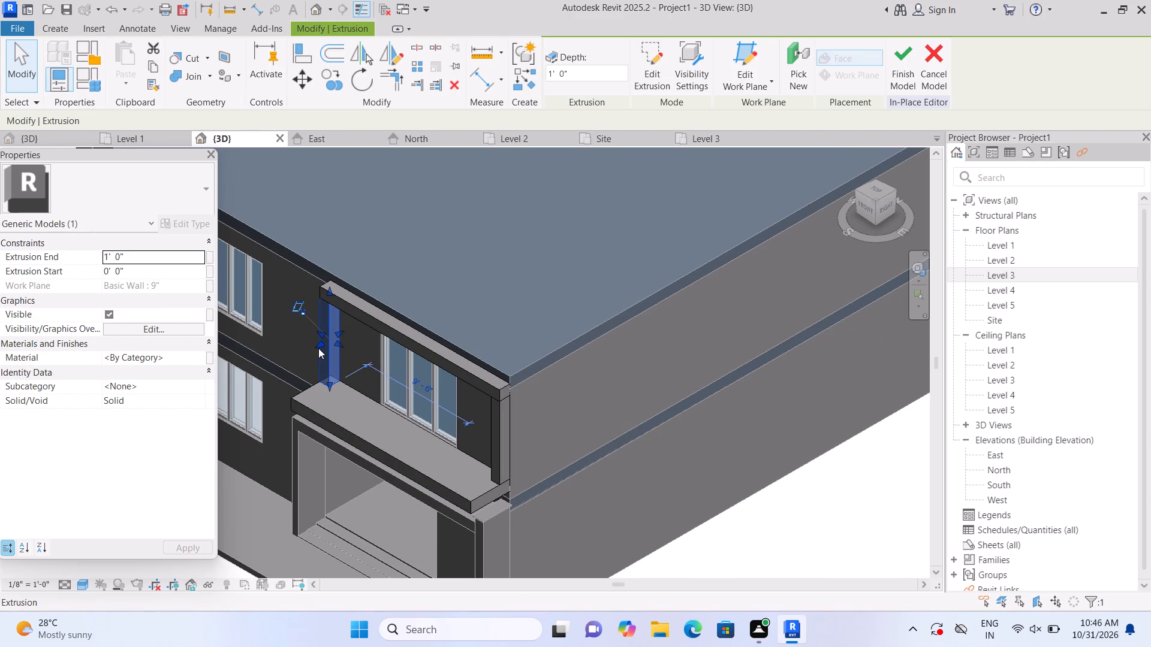
pyautogui.moveTo(317, 343); pyautogui.dragTo(300, 360)
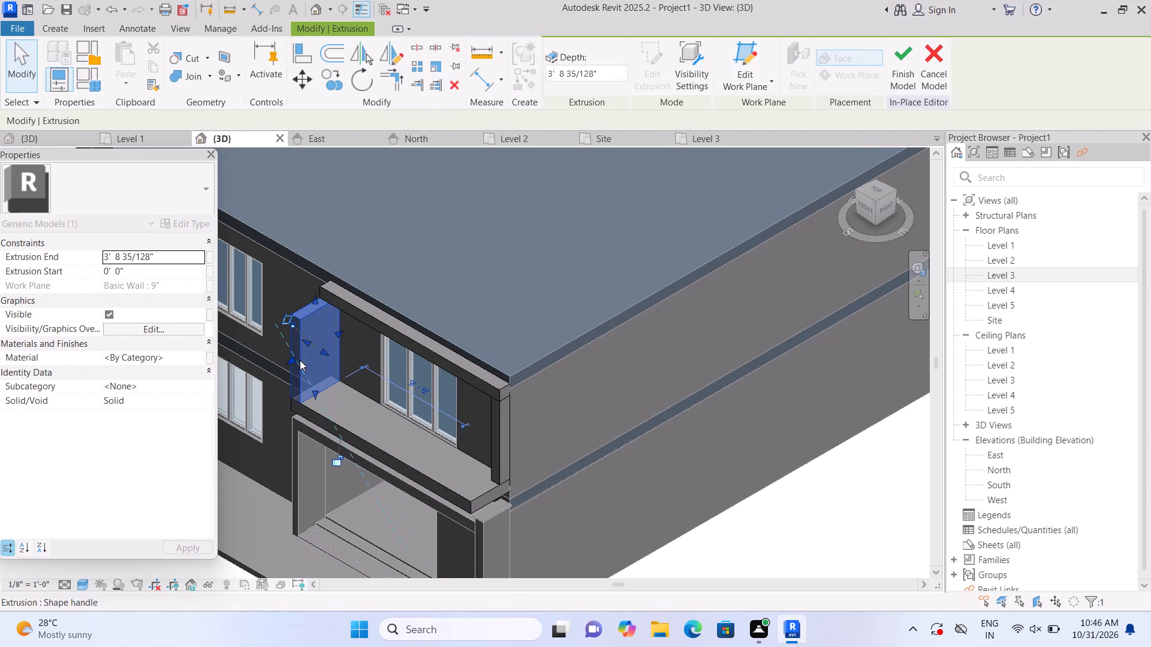
pyautogui.press('Escape')
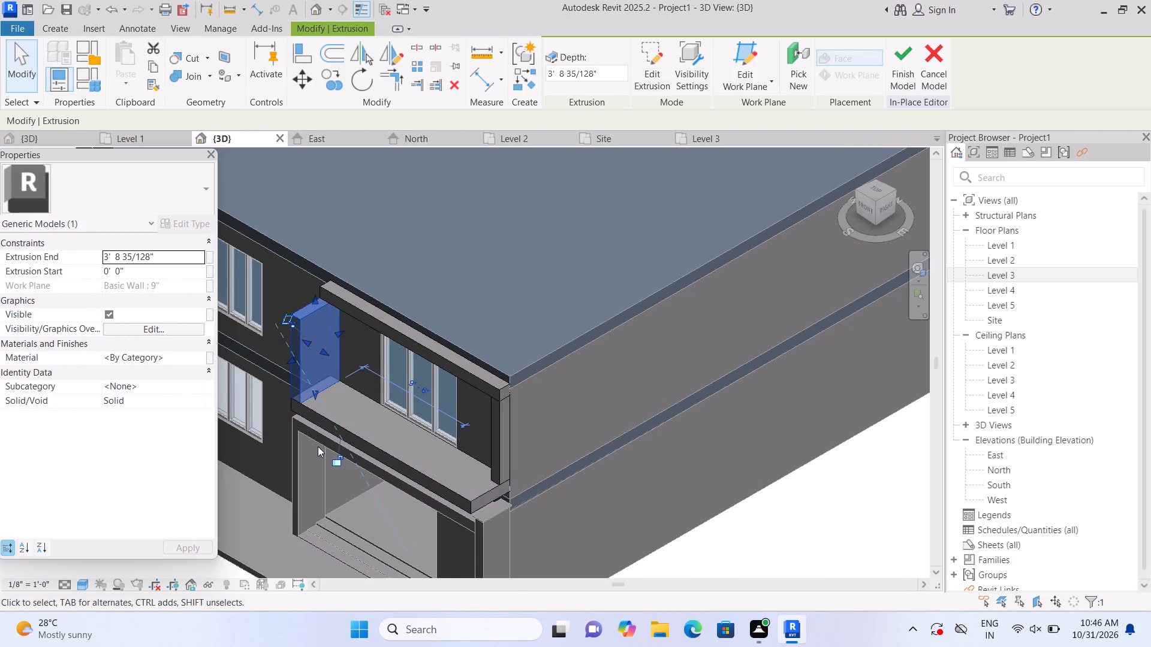
# Stretch the frame's vertical strip at the building corner outward to about 3' 8" deep, flush with the bottom band's front edge.
pyautogui.scroll(2, 321, 417)
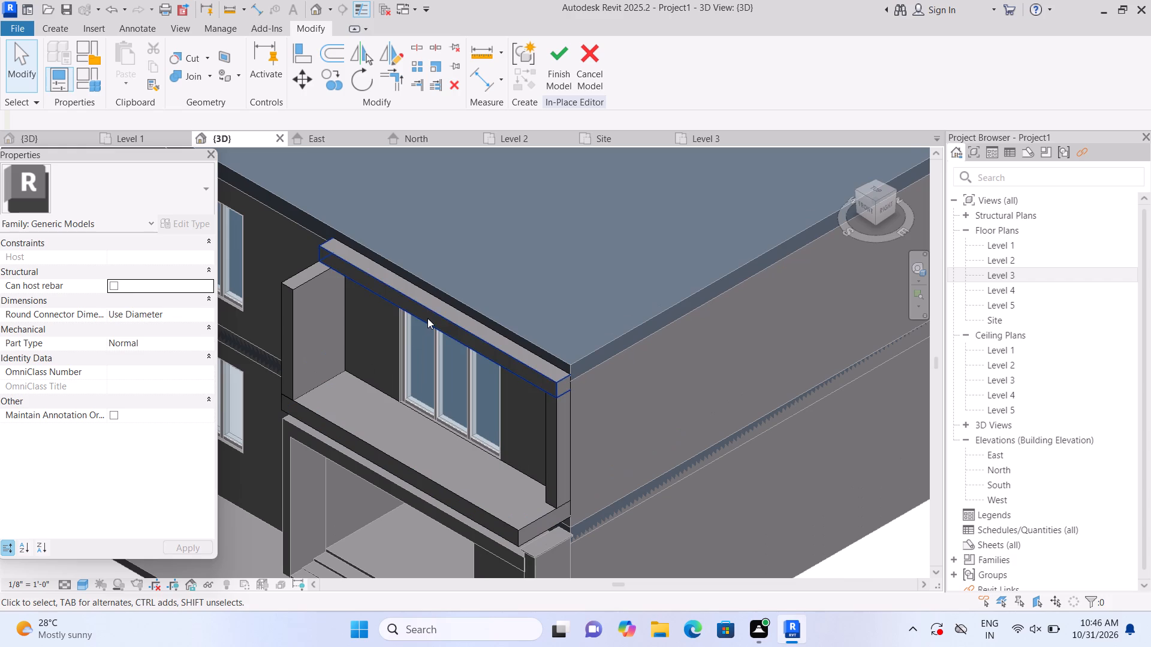
pyautogui.click(427, 318)
pyautogui.click(544, 453)
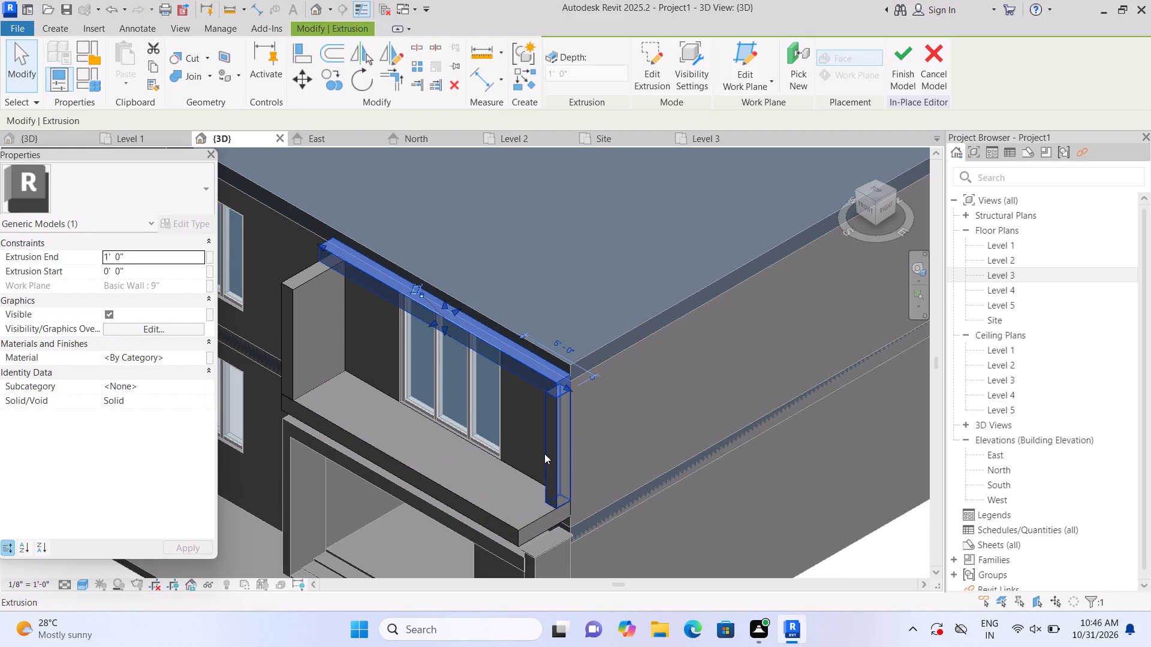
pyautogui.moveTo(543, 448); pyautogui.dragTo(523, 461)
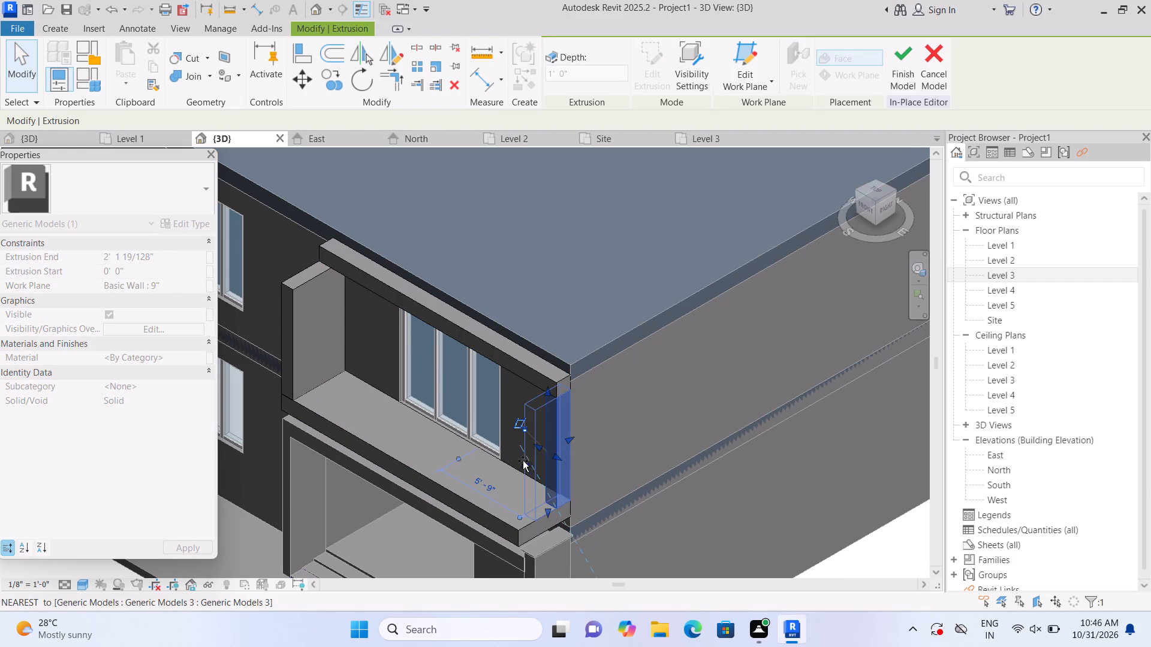
pyautogui.moveTo(523, 461); pyautogui.dragTo(510, 467)
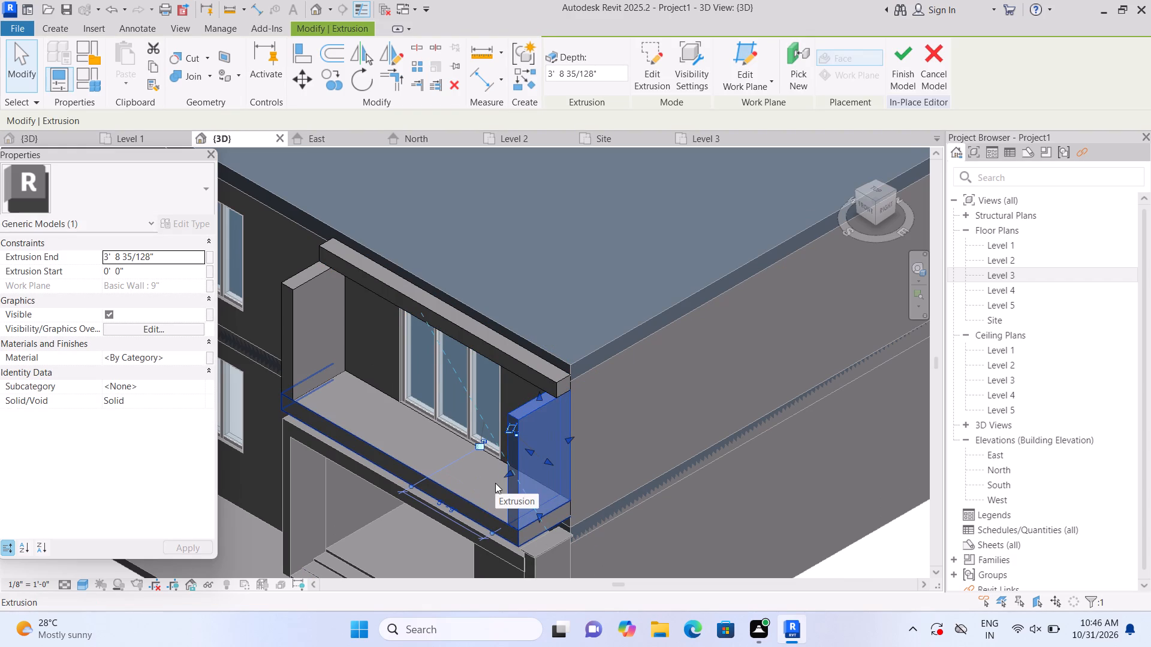
pyautogui.press('Escape')
# Stretch the frame's top band outward so its front edge lines up with the fronts of the two vertical strips.
pyautogui.scroll(2, 517, 591)
pyautogui.scroll(2, 520, 525)
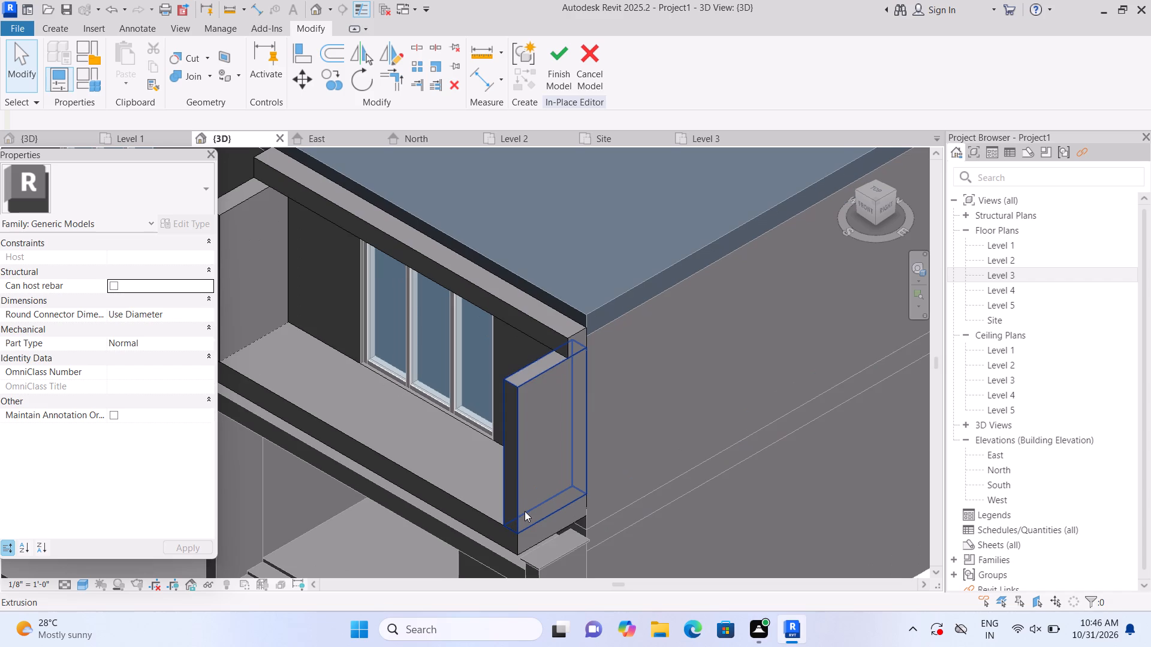
pyautogui.click(525, 511)
pyautogui.click(530, 333)
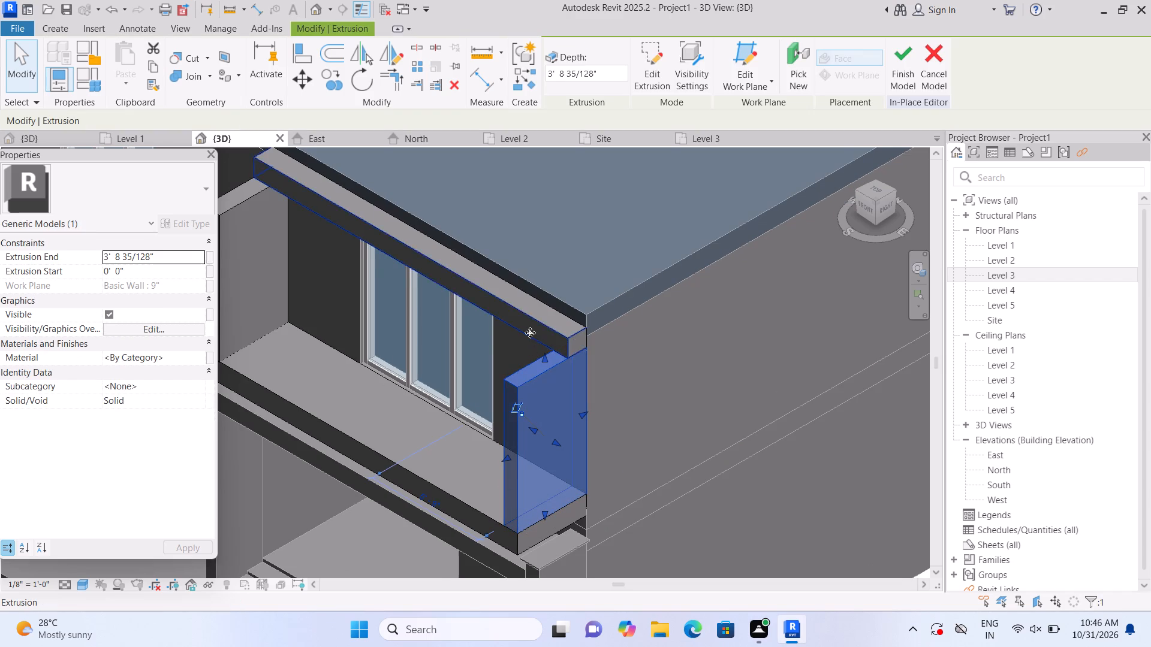
pyautogui.scroll(-3, 520, 340)
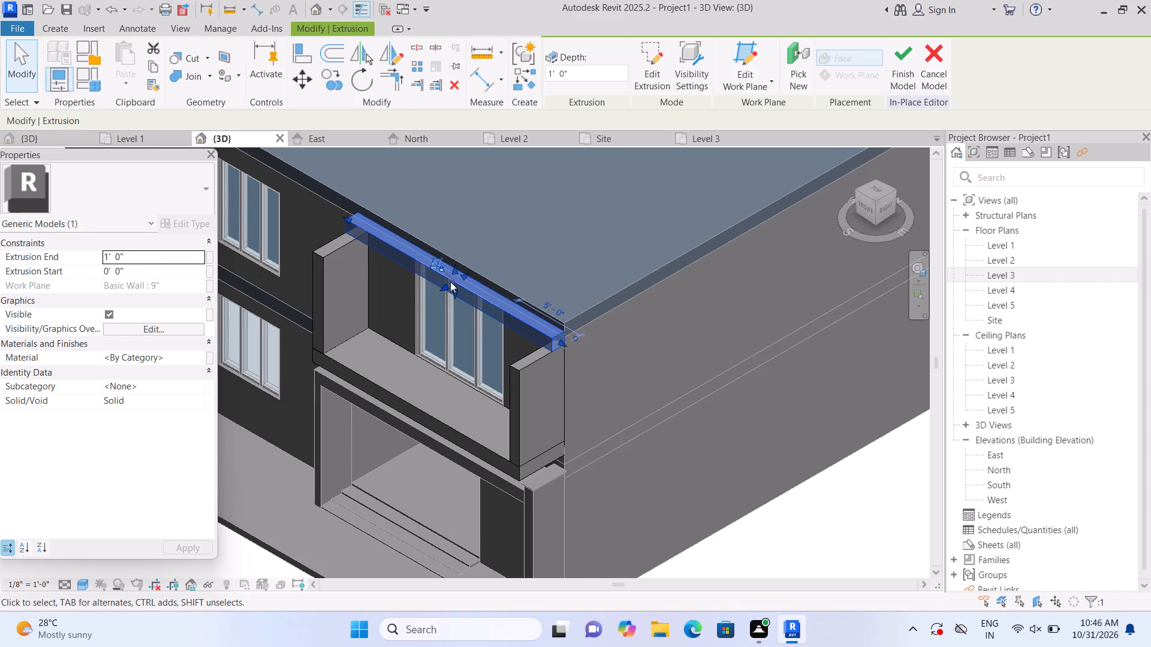
pyautogui.moveTo(442, 285); pyautogui.dragTo(420, 305)
pyautogui.press('Escape')
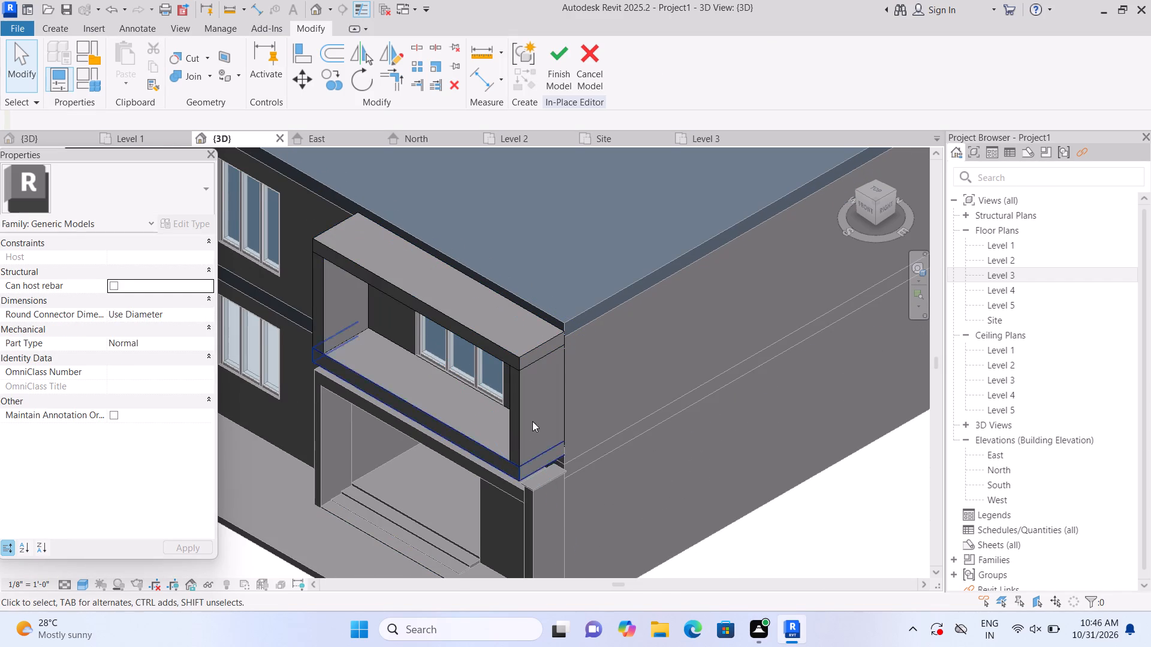
# Join the geometry of the frame's top band, bottom band and both vertical strips into one continuous solid frame.
pyautogui.scroll(-2, 607, 440)
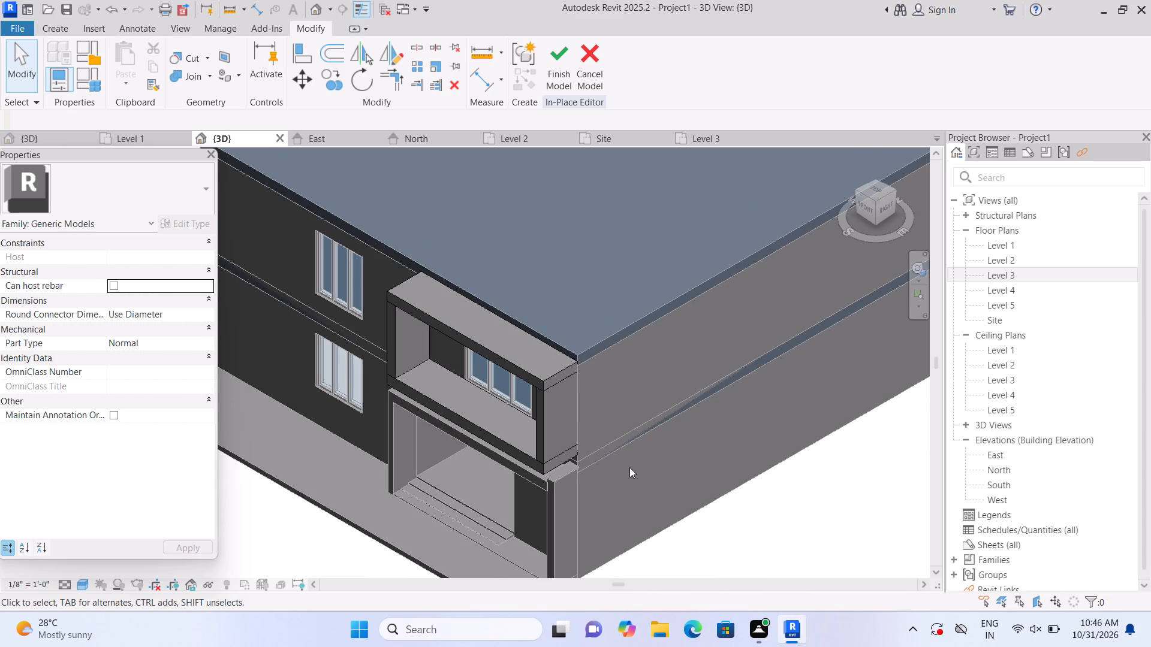
pyautogui.scroll(-1, 622, 448)
pyautogui.scroll(3, 618, 474)
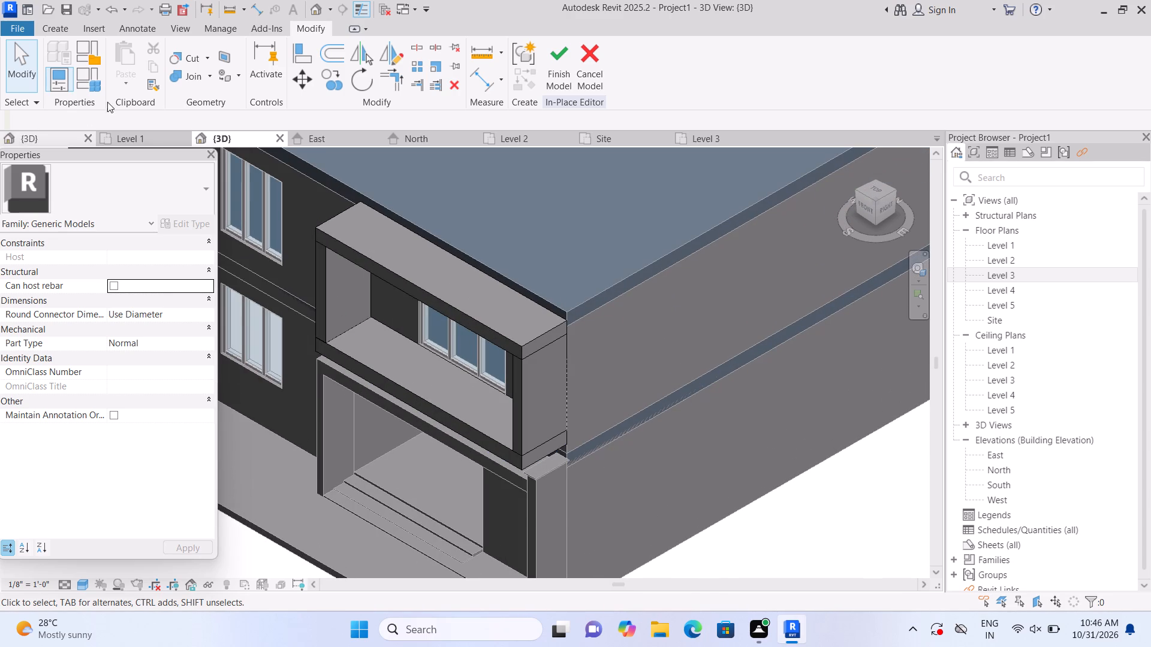
pyautogui.click(213, 70)
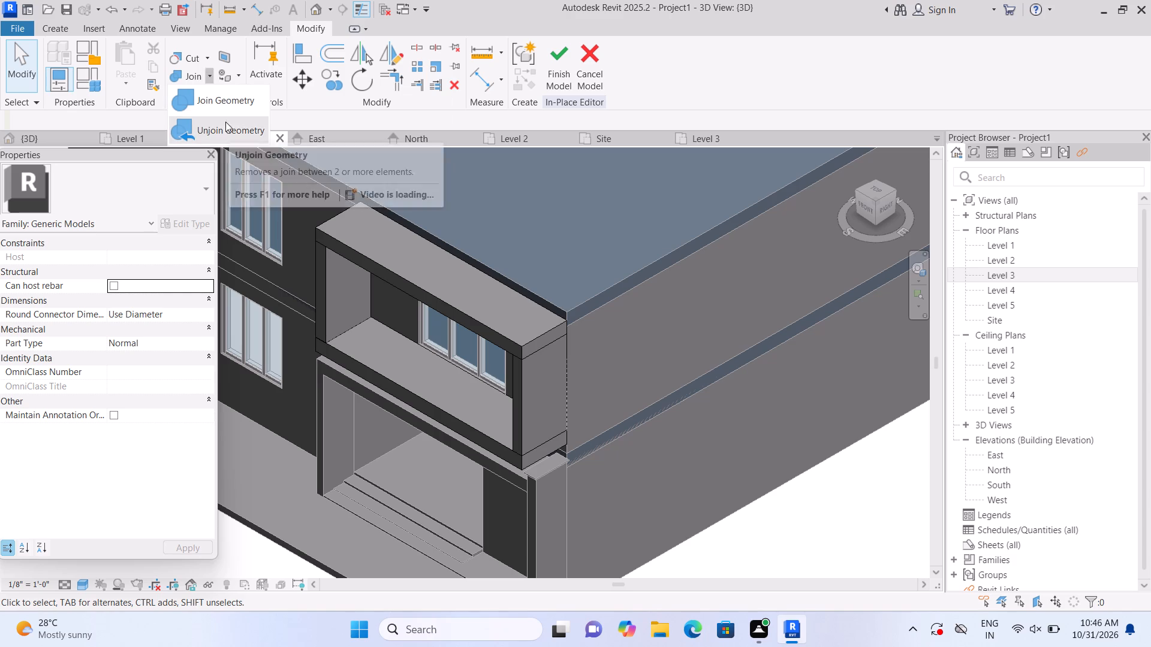
pyautogui.click(229, 106)
pyautogui.click(471, 313)
pyautogui.click(354, 298)
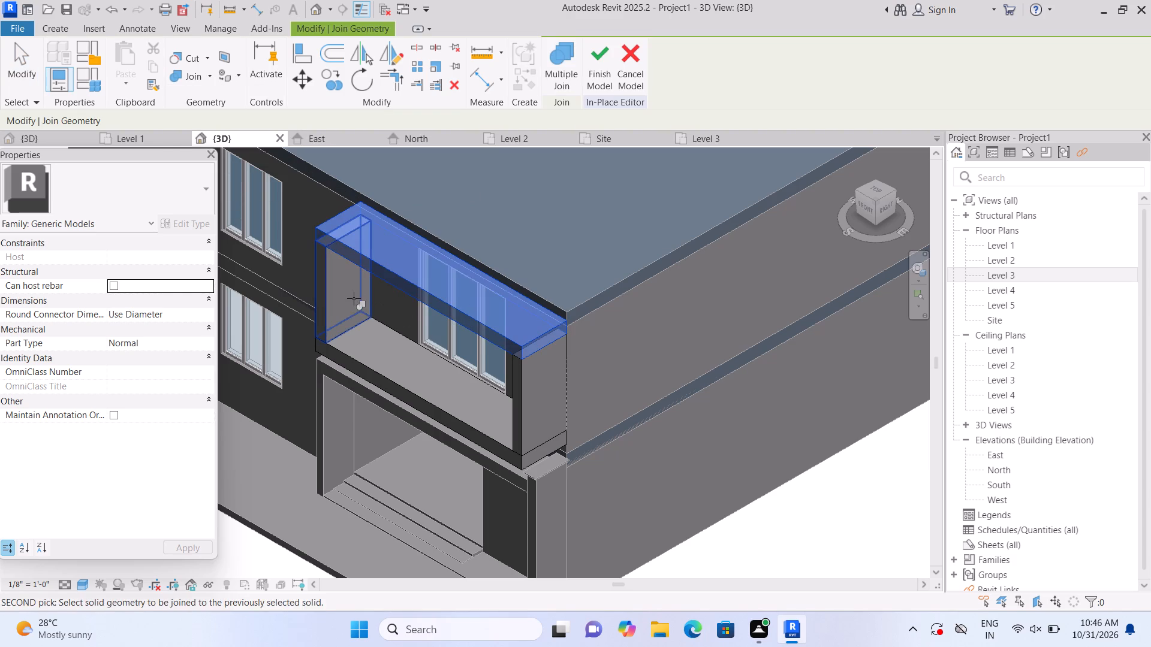
pyautogui.click(385, 361)
pyautogui.click(492, 330)
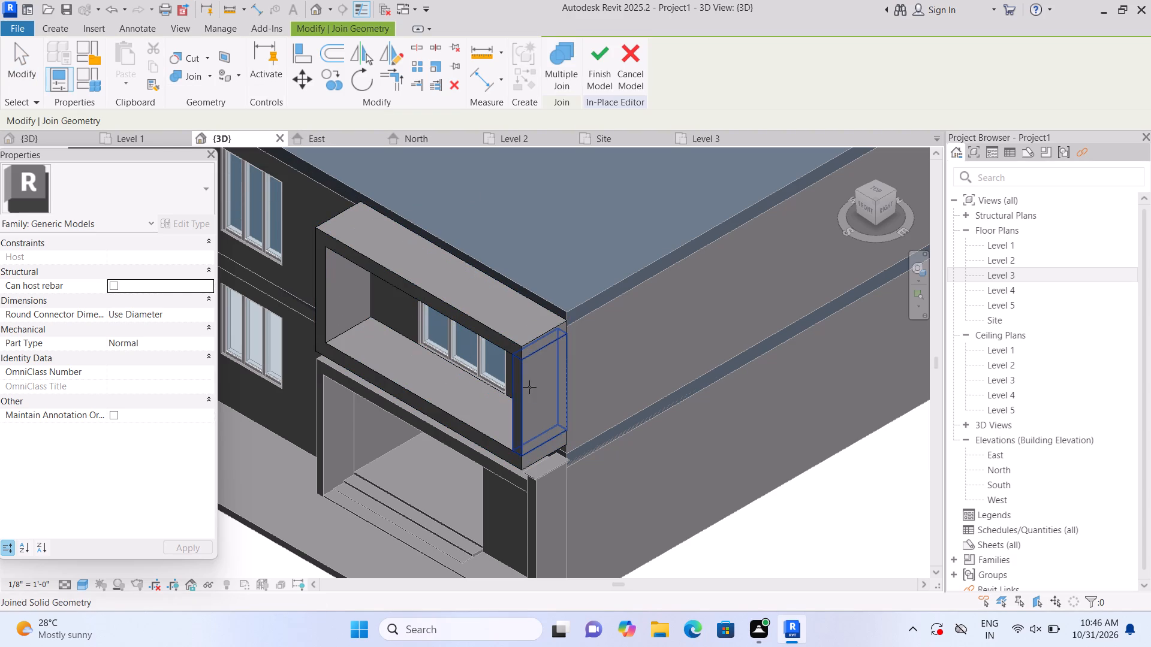
pyautogui.click(529, 387)
pyautogui.click(538, 321)
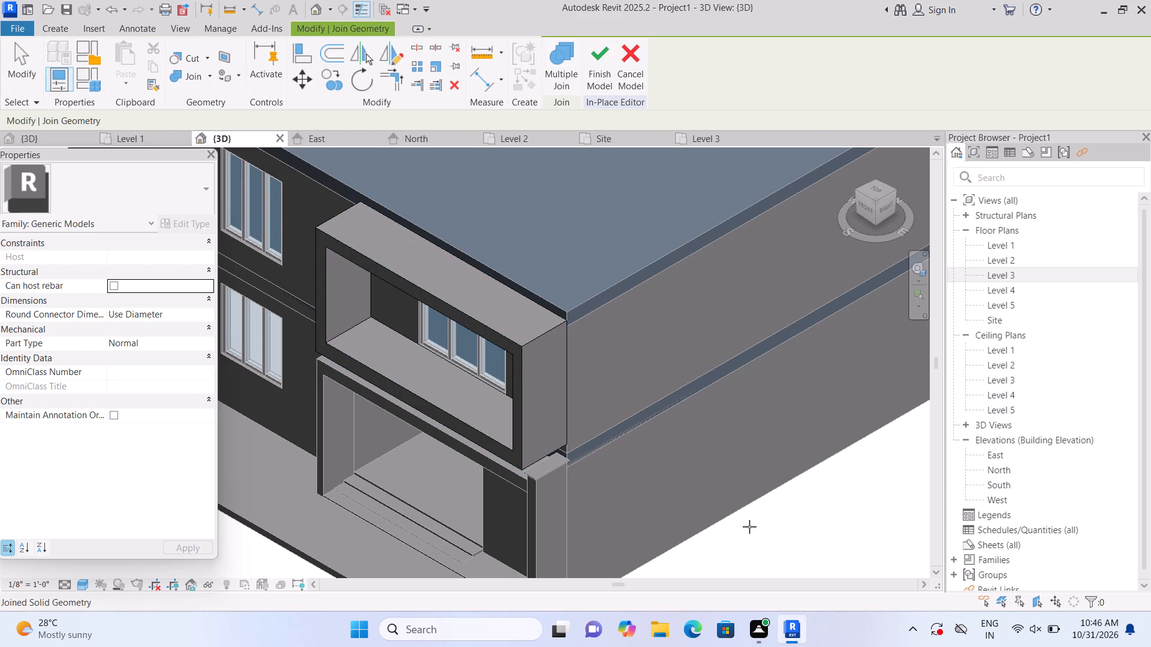
pyautogui.scroll(-1, 746, 511)
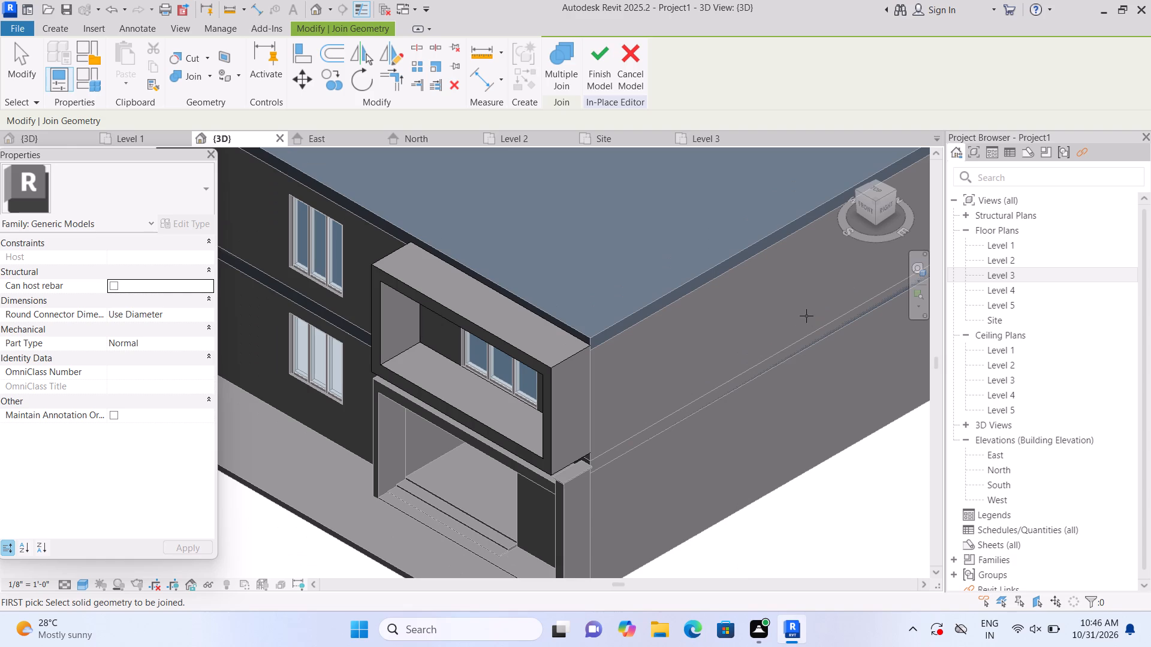
pyautogui.press('Escape')
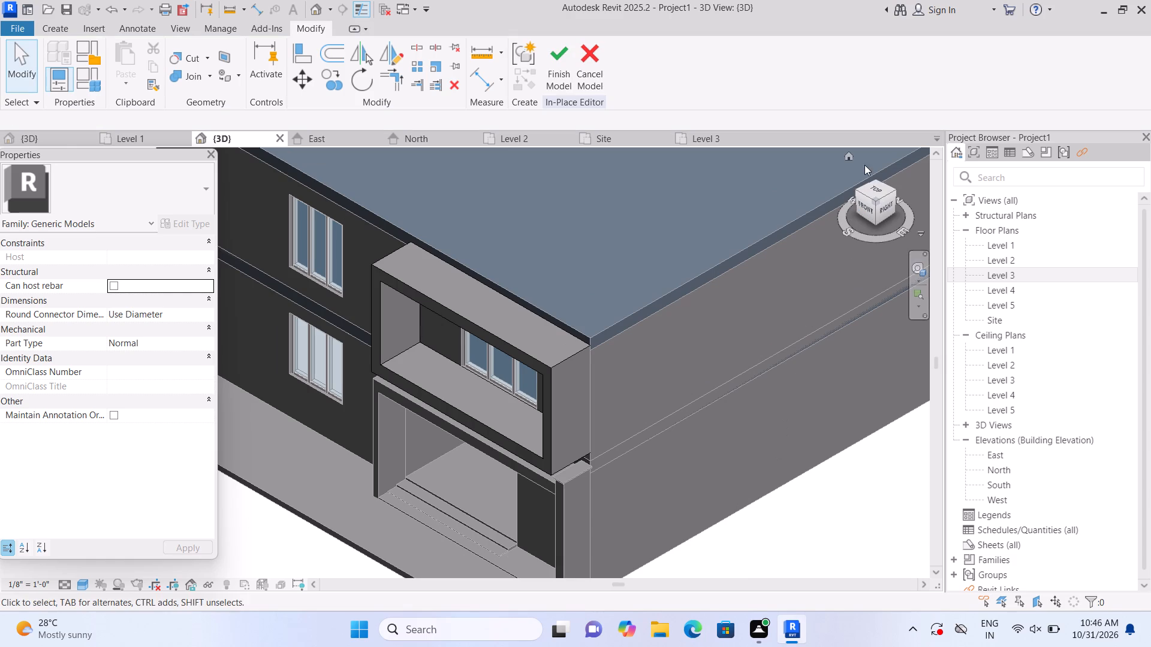
# Examine the projecting window frame and the entrance on the front façade from the home view and from lower angles.
pyautogui.click(848, 153)
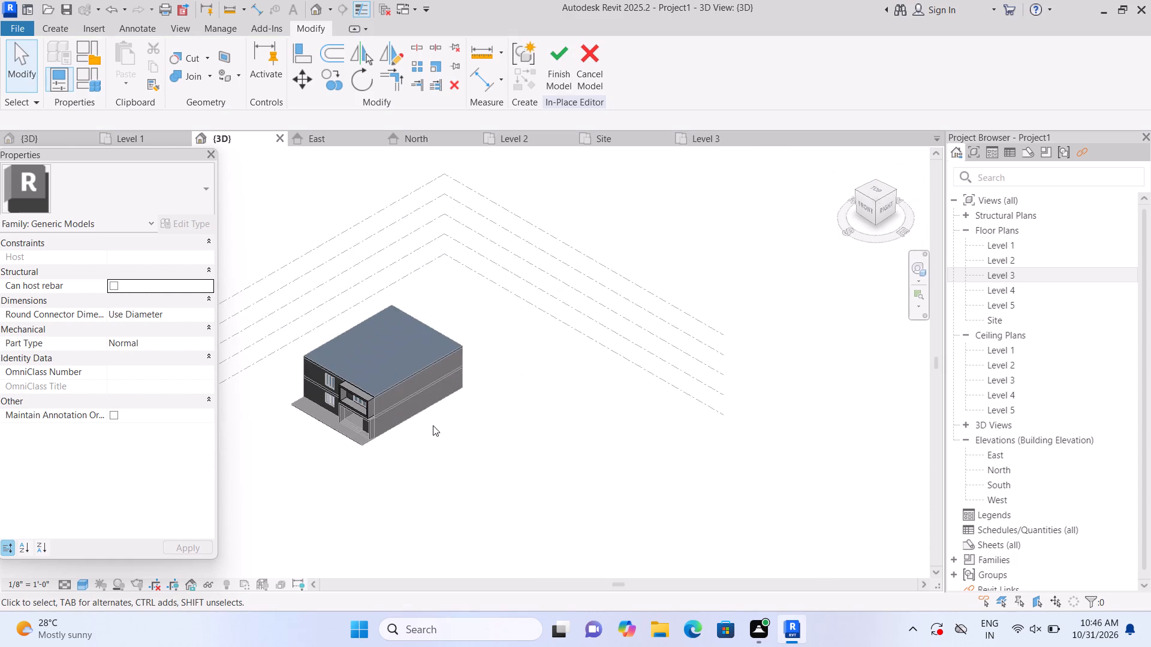
pyautogui.scroll(9, 276, 445)
pyautogui.moveTo(303, 437); pyautogui.dragTo(275, 452, button='middle')
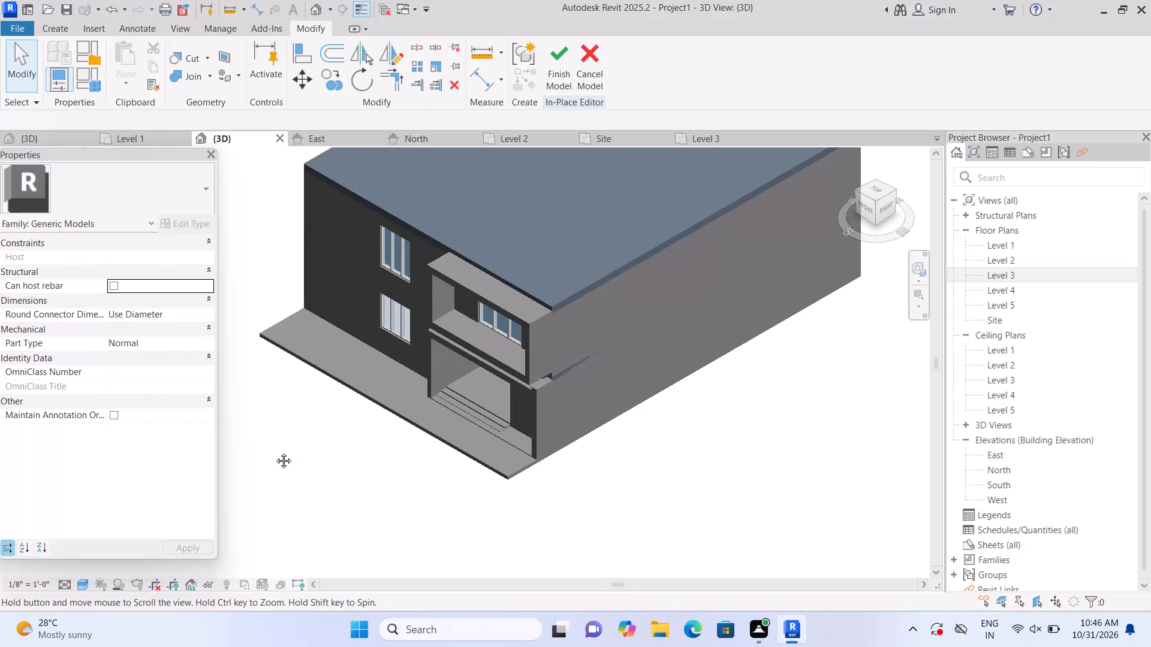
pyautogui.moveTo(275, 452); pyautogui.dragTo(274, 452, button='middle')
pyautogui.keyDown('shift'); pyautogui.moveTo(311, 533); pyautogui.dragTo(320, 492, button='middle'); pyautogui.keyUp('shift')
pyautogui.keyDown('shift'); pyautogui.moveTo(318, 500); pyautogui.dragTo(320, 492); pyautogui.keyUp('shift')
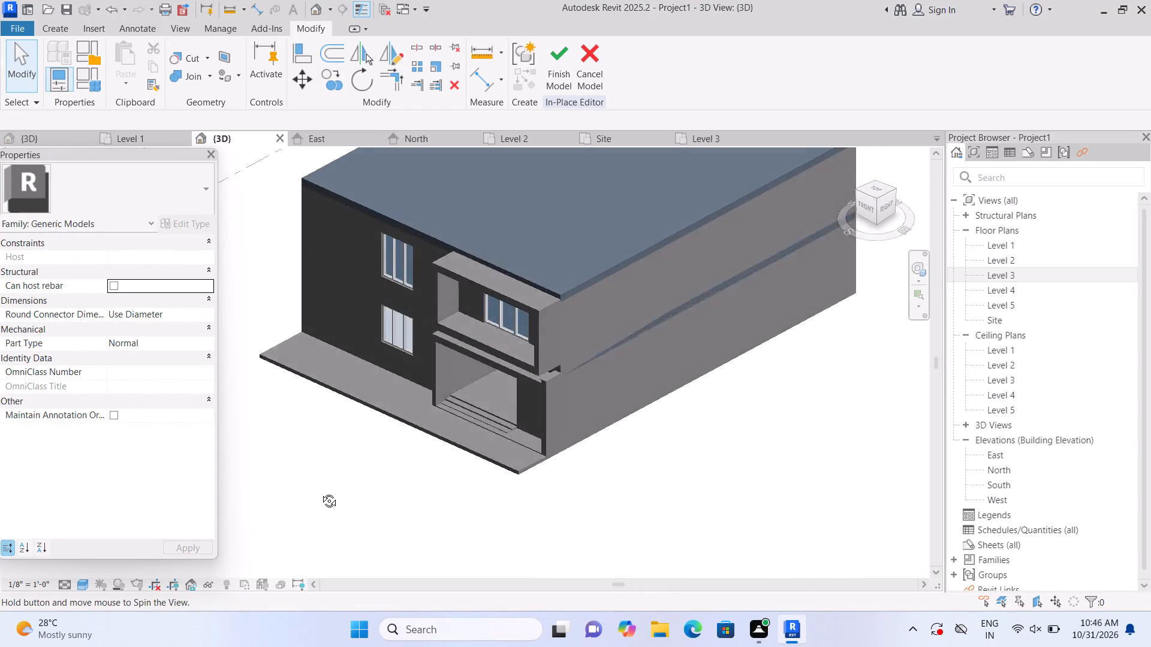
pyautogui.keyDown('shift'); pyautogui.moveTo(320, 492); pyautogui.dragTo(333, 441); pyautogui.keyUp('shift')
pyautogui.keyDown('shift'); pyautogui.moveTo(320, 492); pyautogui.dragTo(361, 368, button='middle'); pyautogui.keyUp('shift')
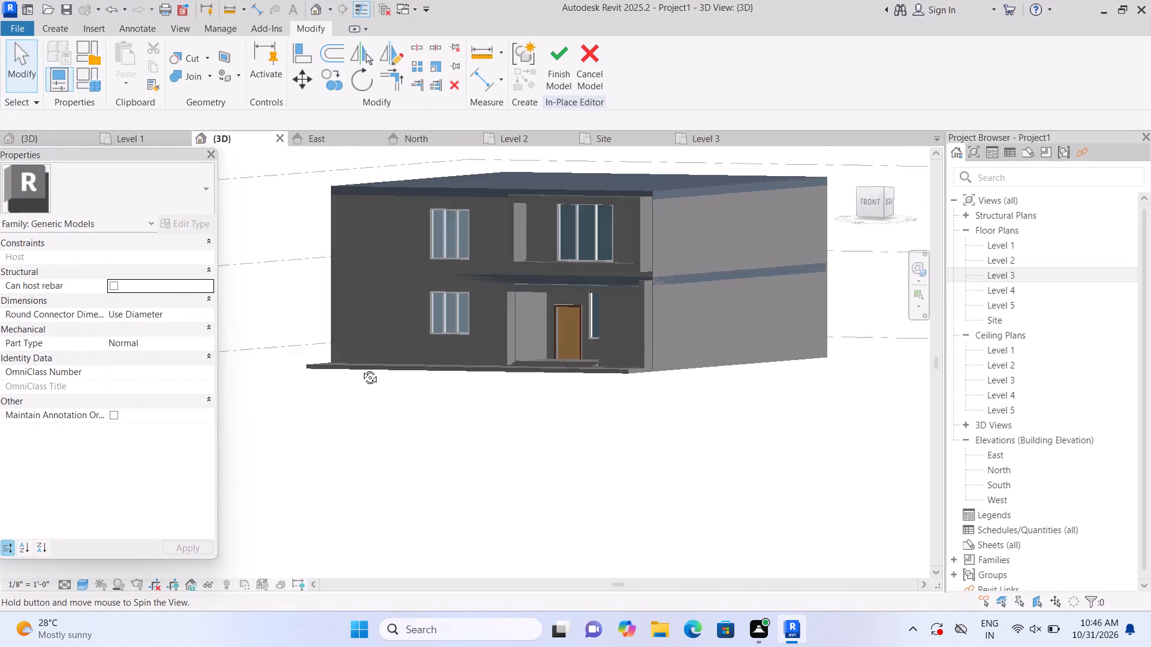
pyautogui.keyDown('shift'); pyautogui.moveTo(361, 368); pyautogui.dragTo(336, 493, button='middle'); pyautogui.keyUp('shift')
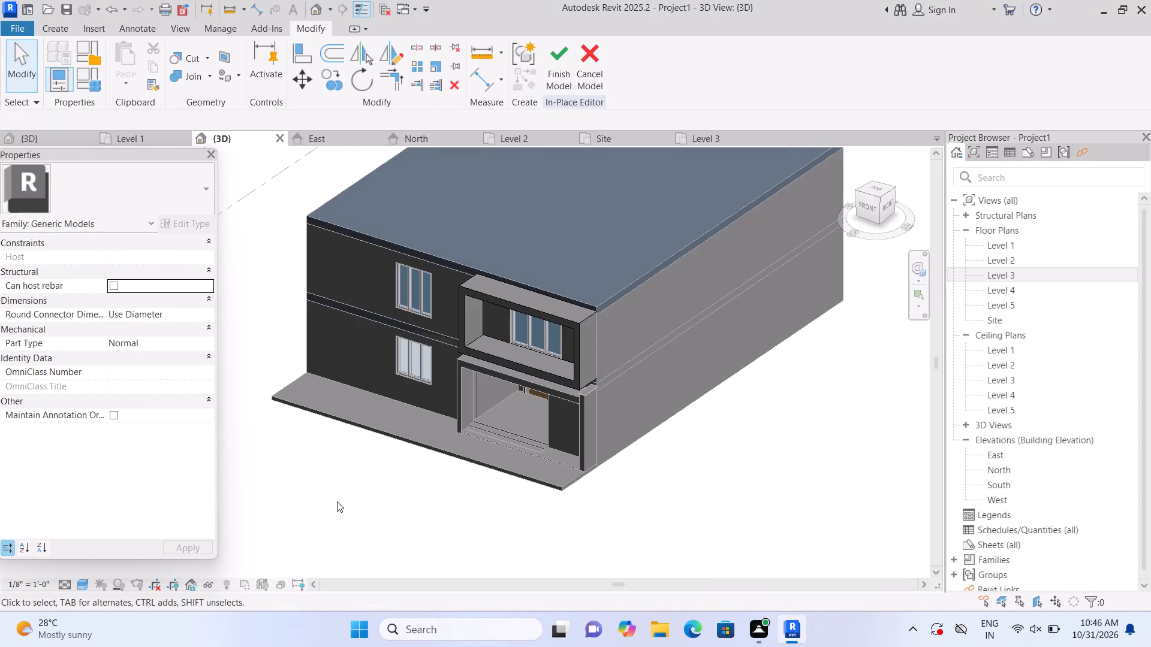
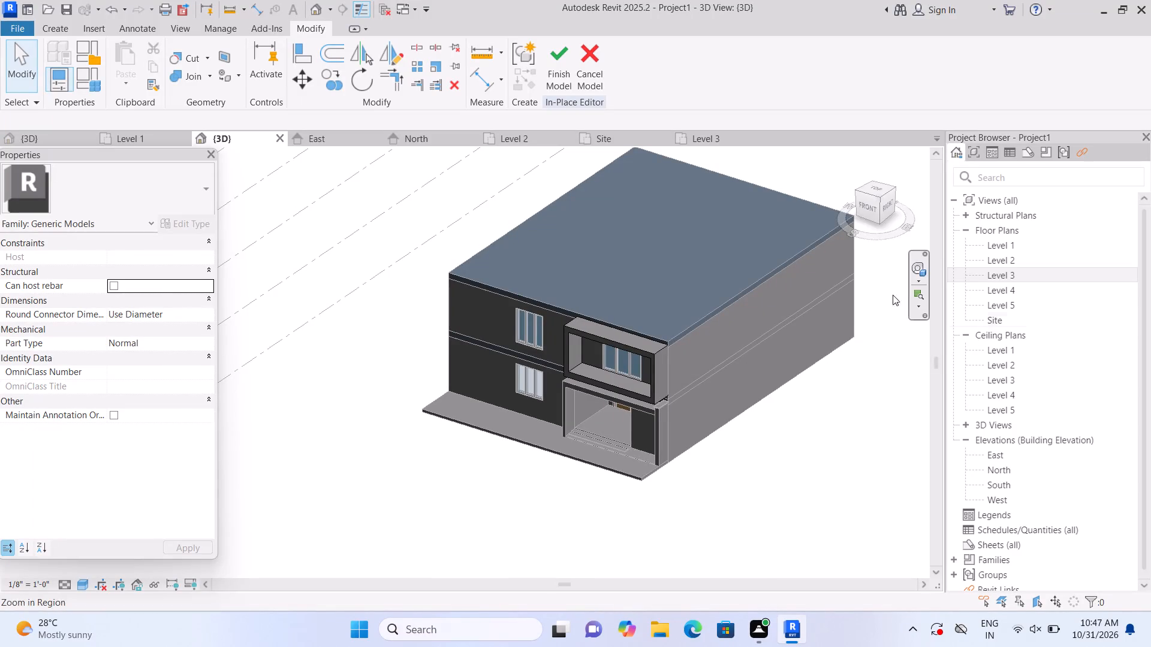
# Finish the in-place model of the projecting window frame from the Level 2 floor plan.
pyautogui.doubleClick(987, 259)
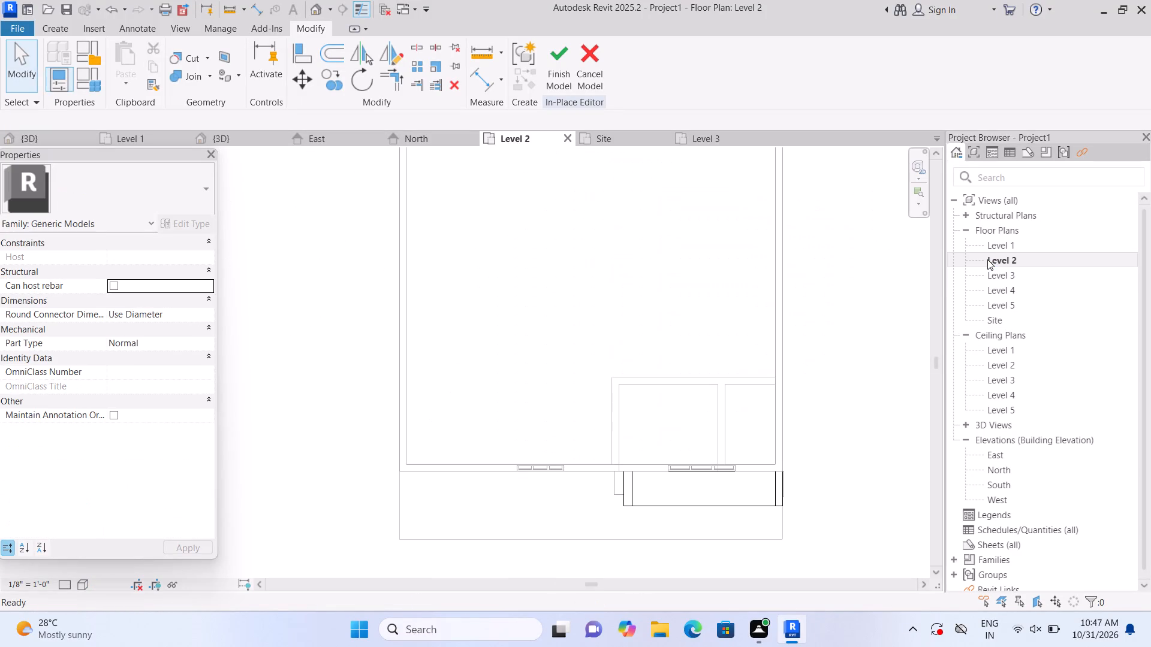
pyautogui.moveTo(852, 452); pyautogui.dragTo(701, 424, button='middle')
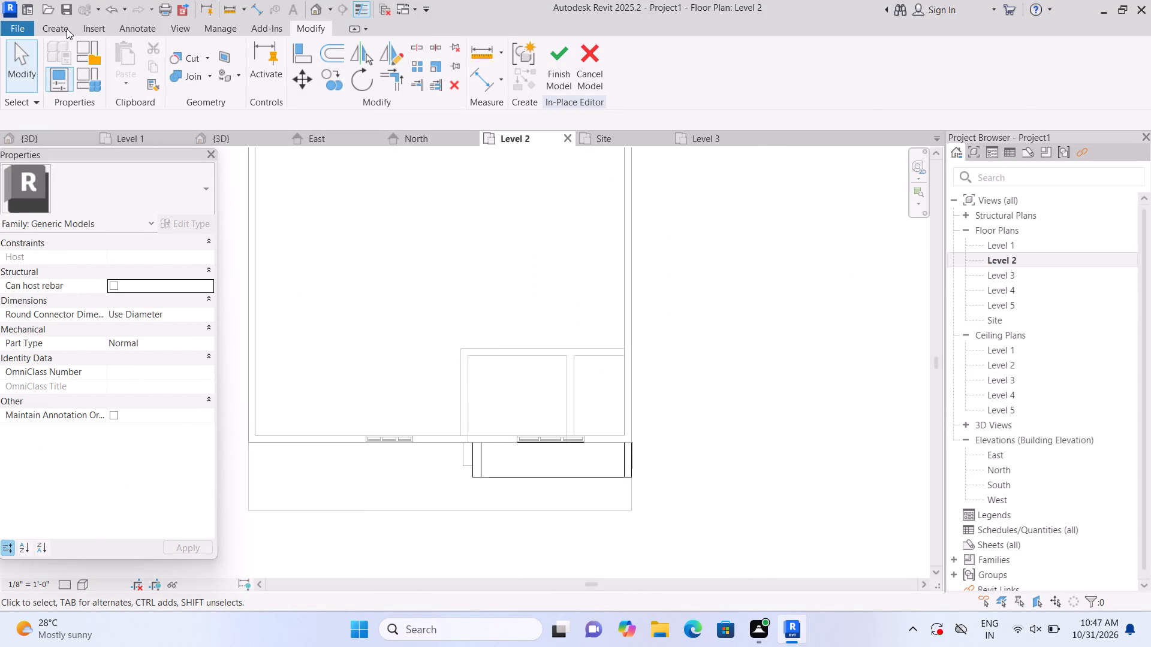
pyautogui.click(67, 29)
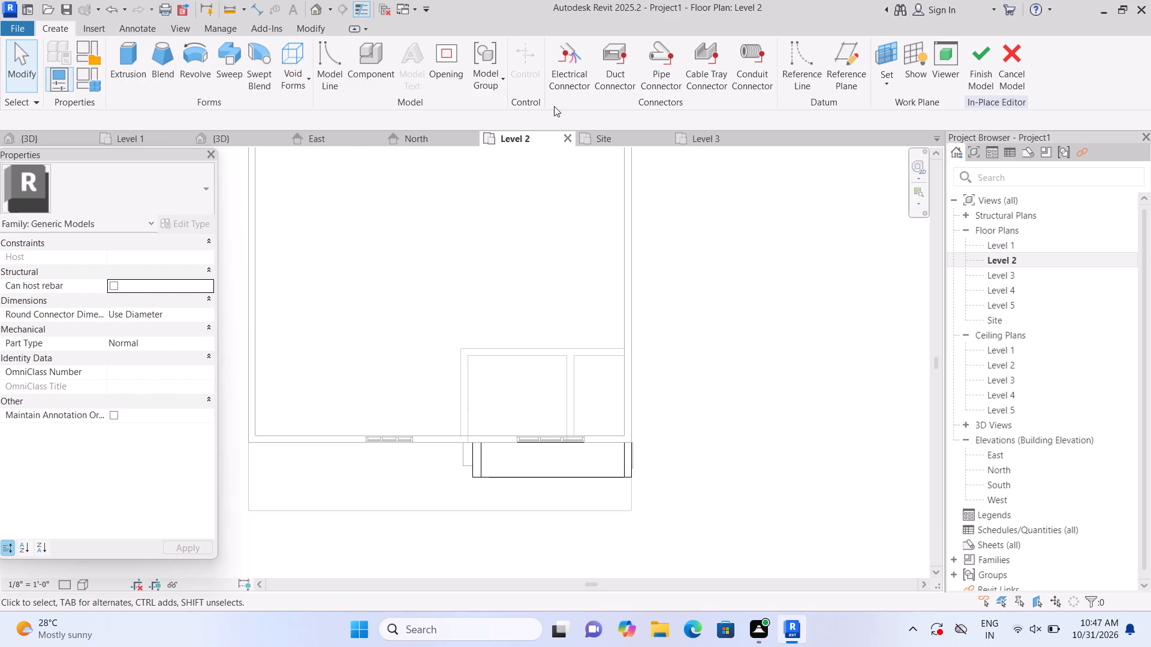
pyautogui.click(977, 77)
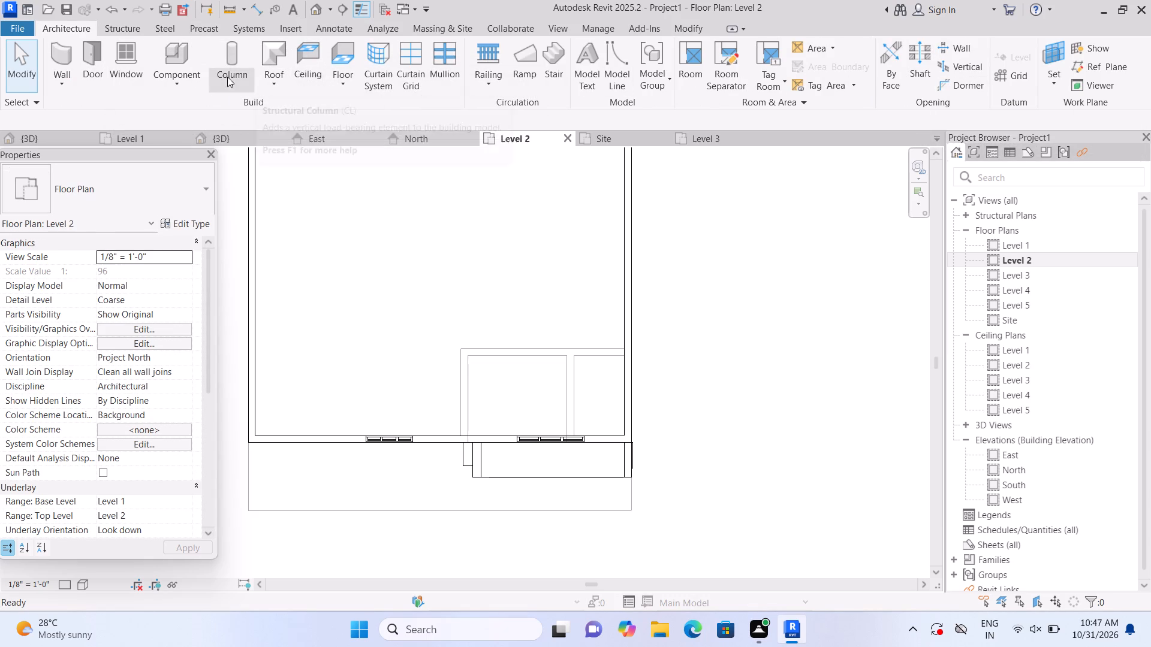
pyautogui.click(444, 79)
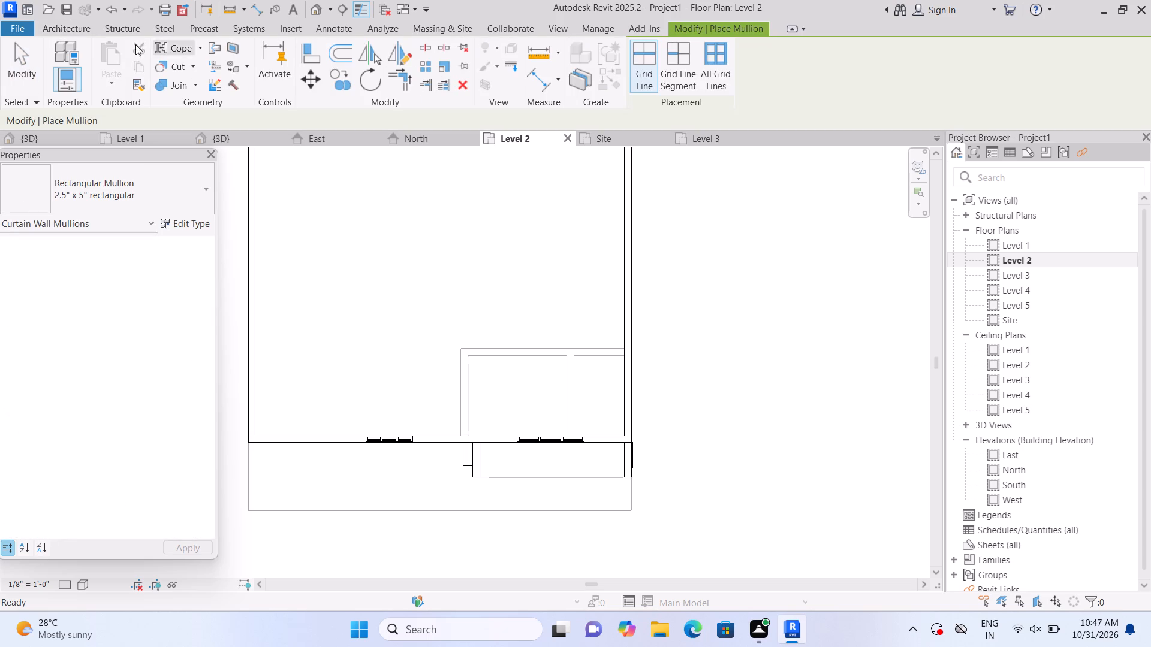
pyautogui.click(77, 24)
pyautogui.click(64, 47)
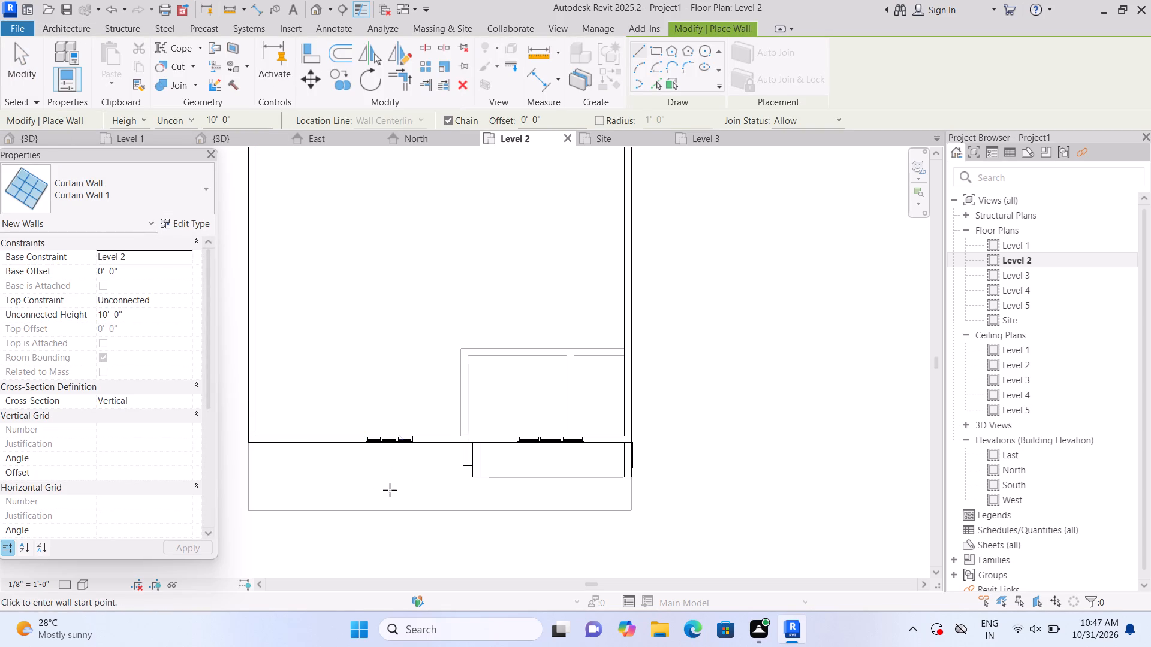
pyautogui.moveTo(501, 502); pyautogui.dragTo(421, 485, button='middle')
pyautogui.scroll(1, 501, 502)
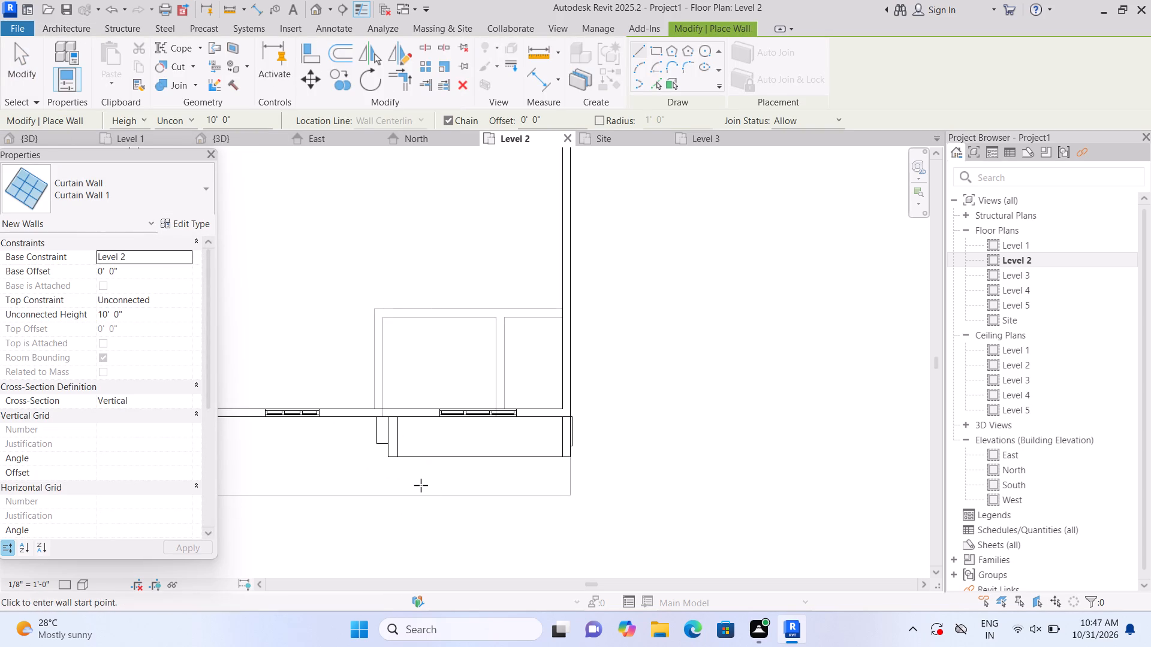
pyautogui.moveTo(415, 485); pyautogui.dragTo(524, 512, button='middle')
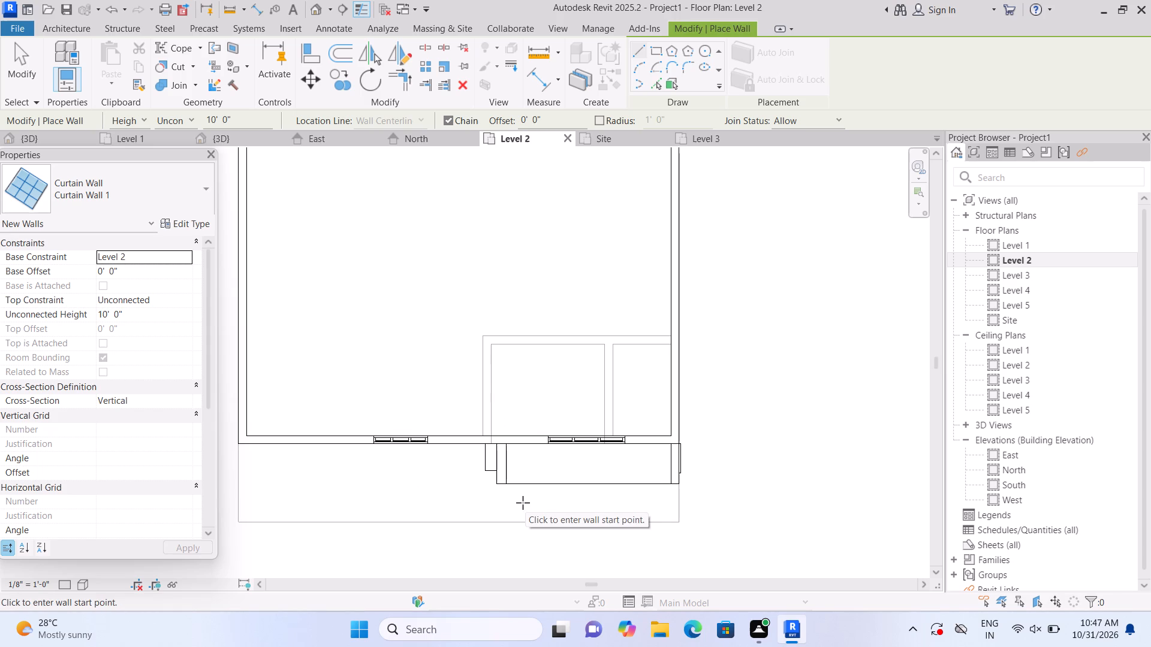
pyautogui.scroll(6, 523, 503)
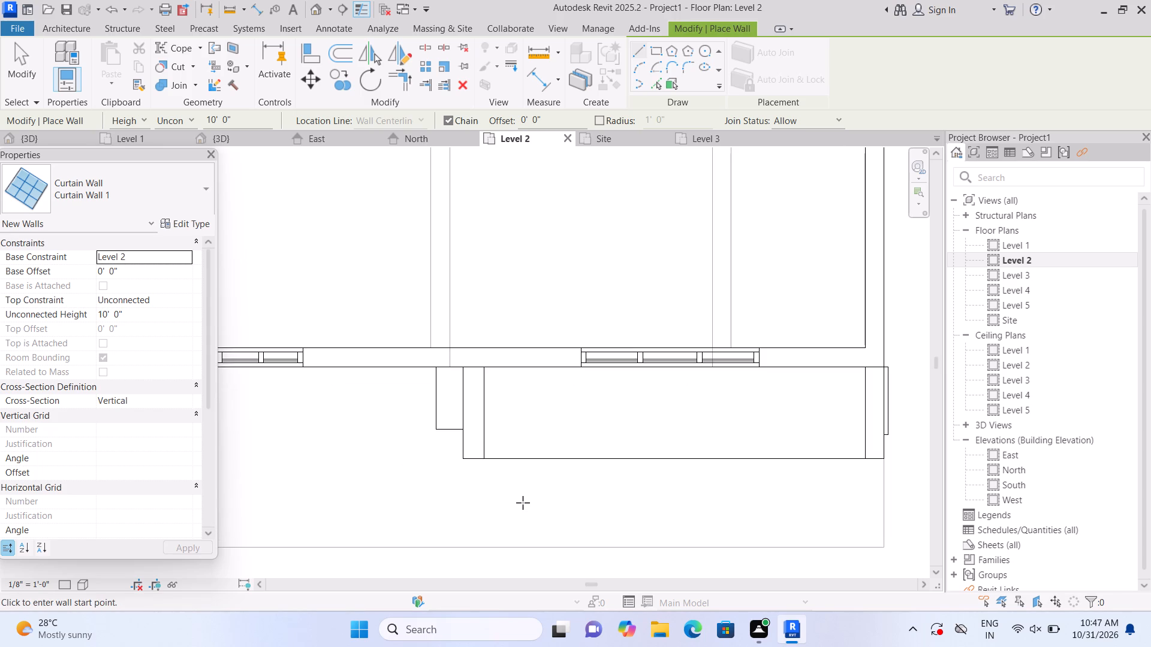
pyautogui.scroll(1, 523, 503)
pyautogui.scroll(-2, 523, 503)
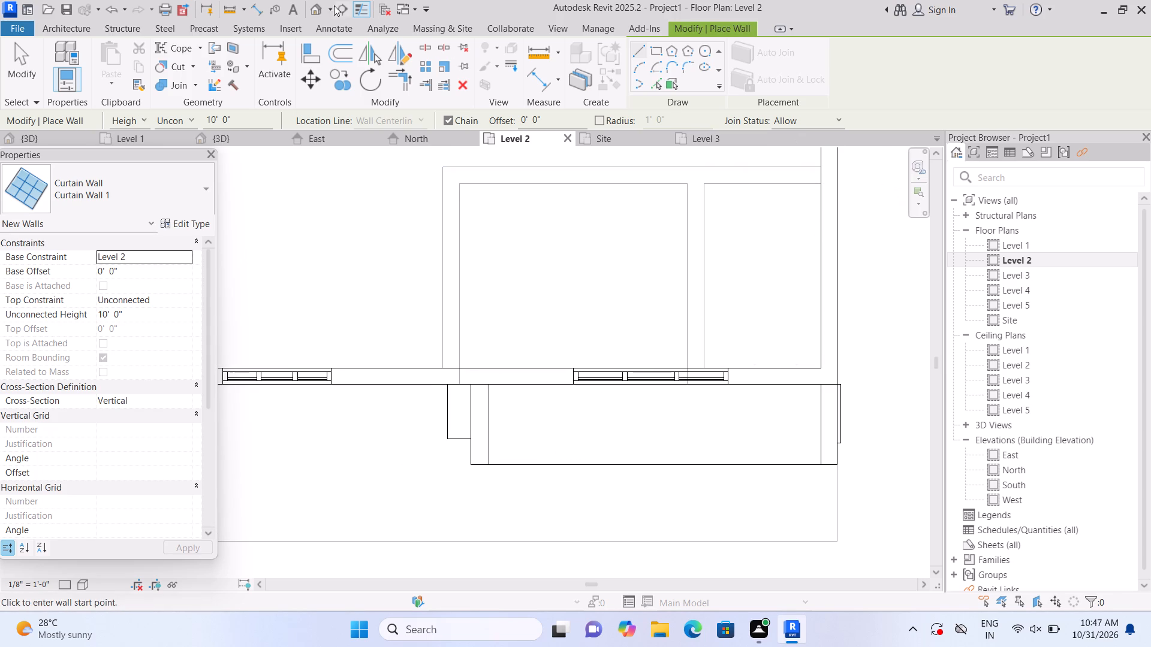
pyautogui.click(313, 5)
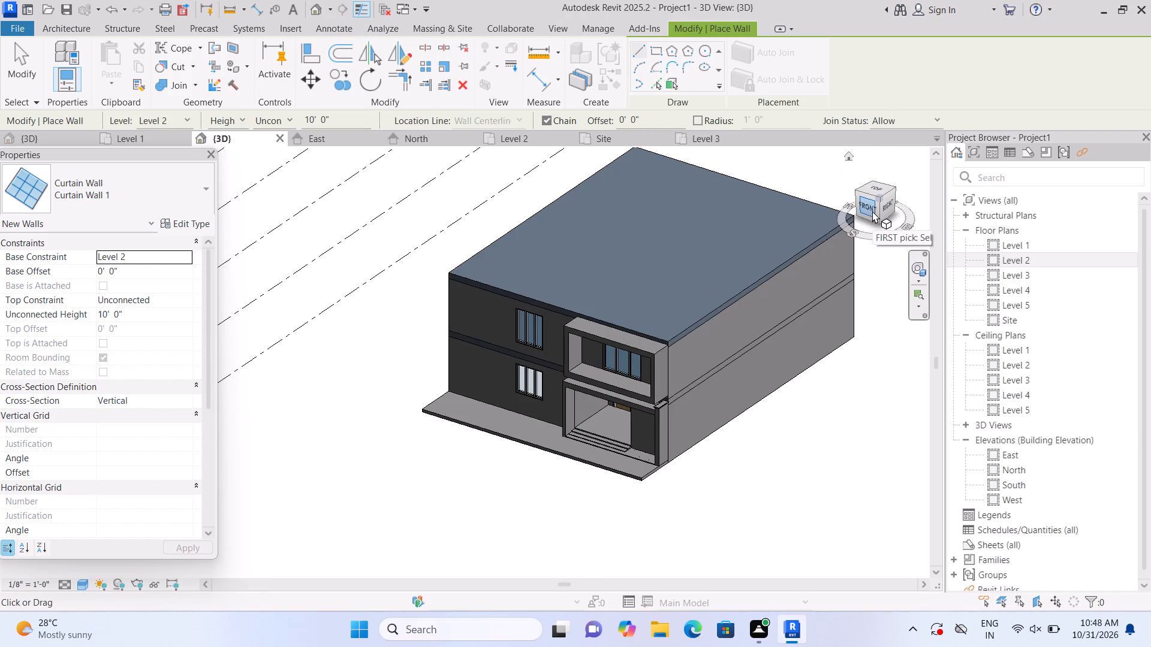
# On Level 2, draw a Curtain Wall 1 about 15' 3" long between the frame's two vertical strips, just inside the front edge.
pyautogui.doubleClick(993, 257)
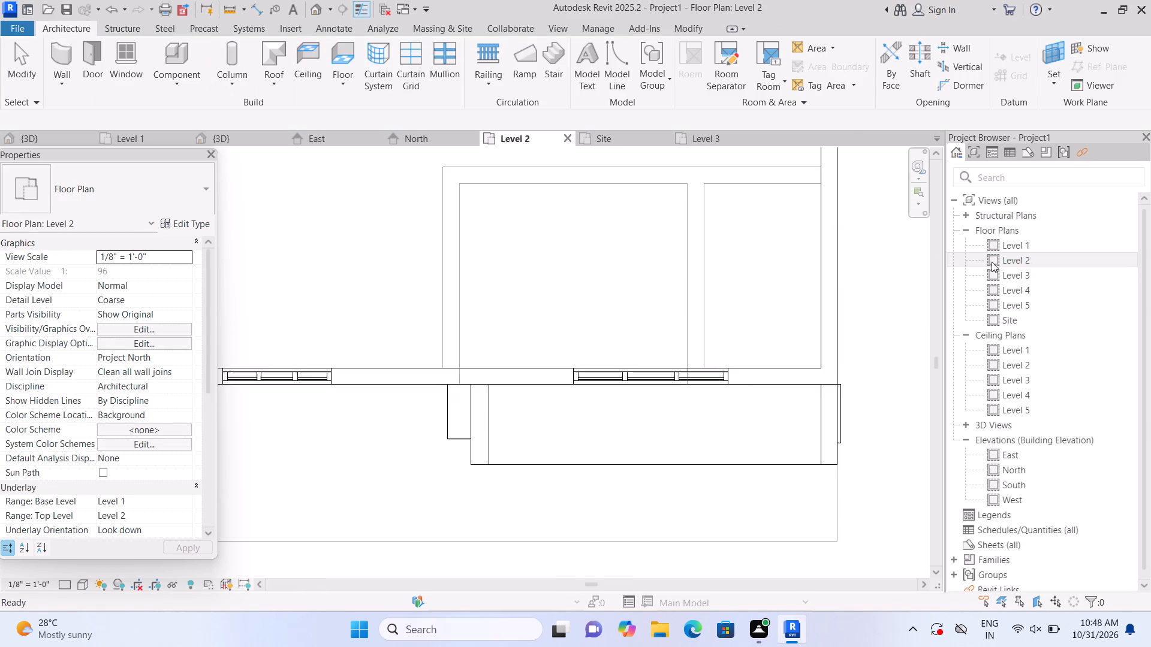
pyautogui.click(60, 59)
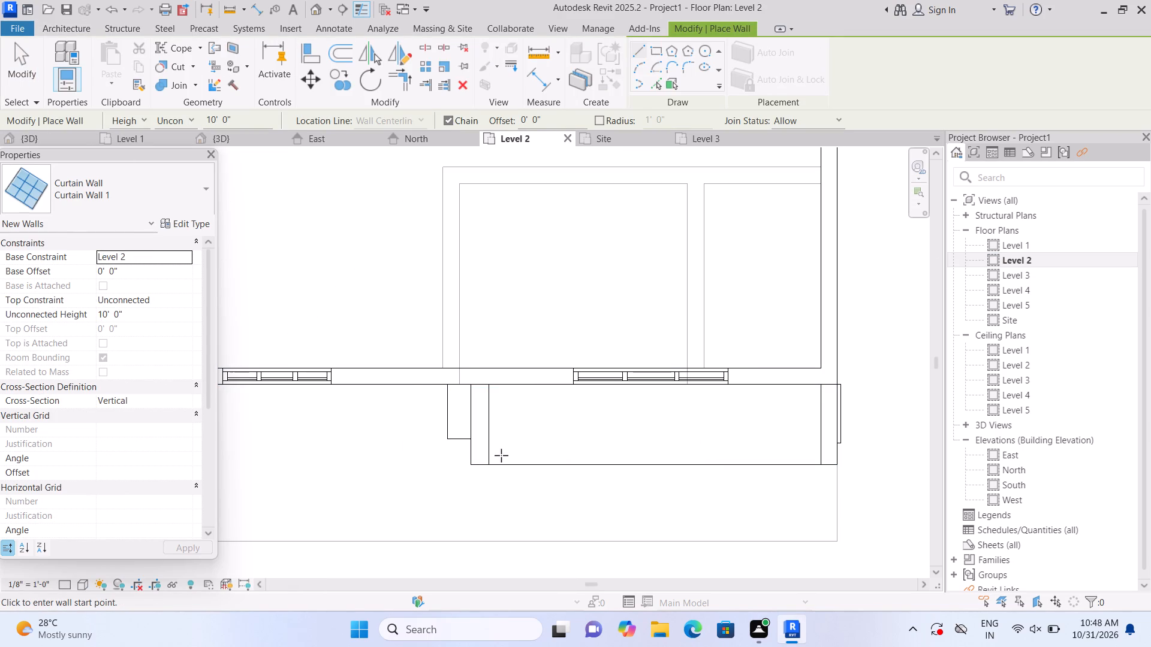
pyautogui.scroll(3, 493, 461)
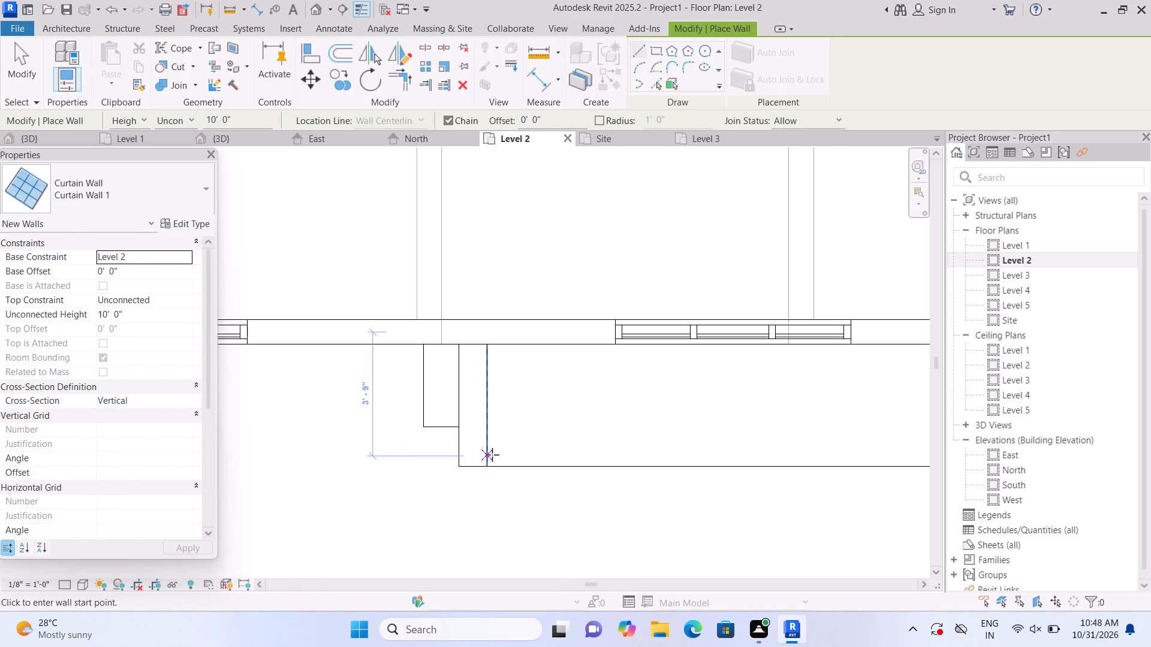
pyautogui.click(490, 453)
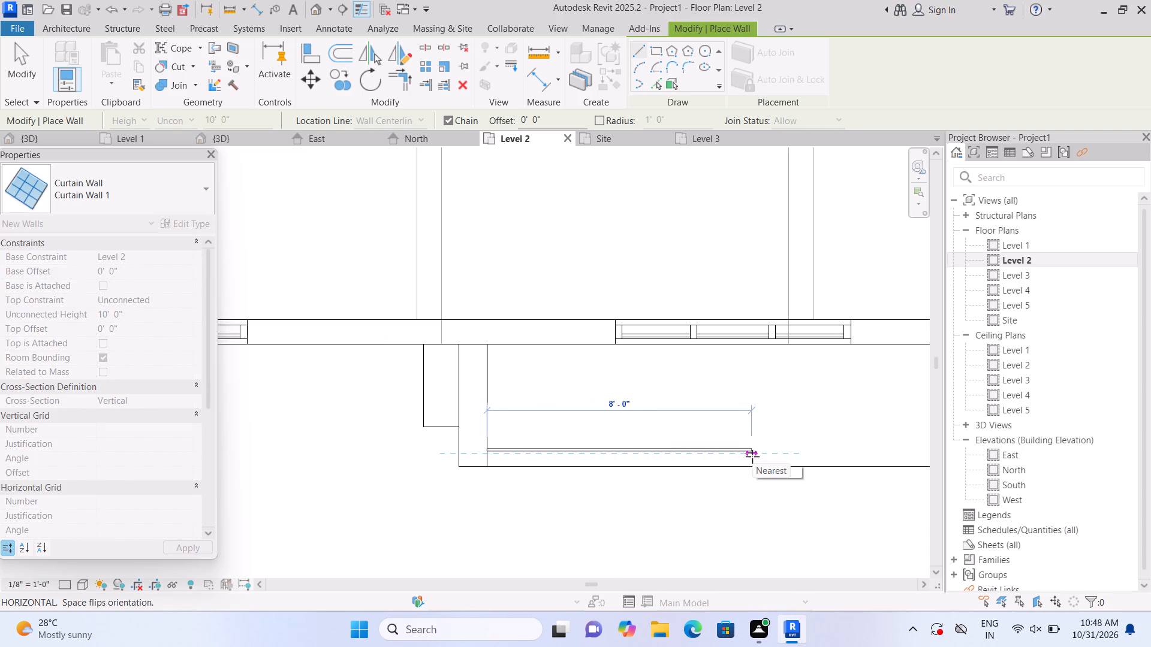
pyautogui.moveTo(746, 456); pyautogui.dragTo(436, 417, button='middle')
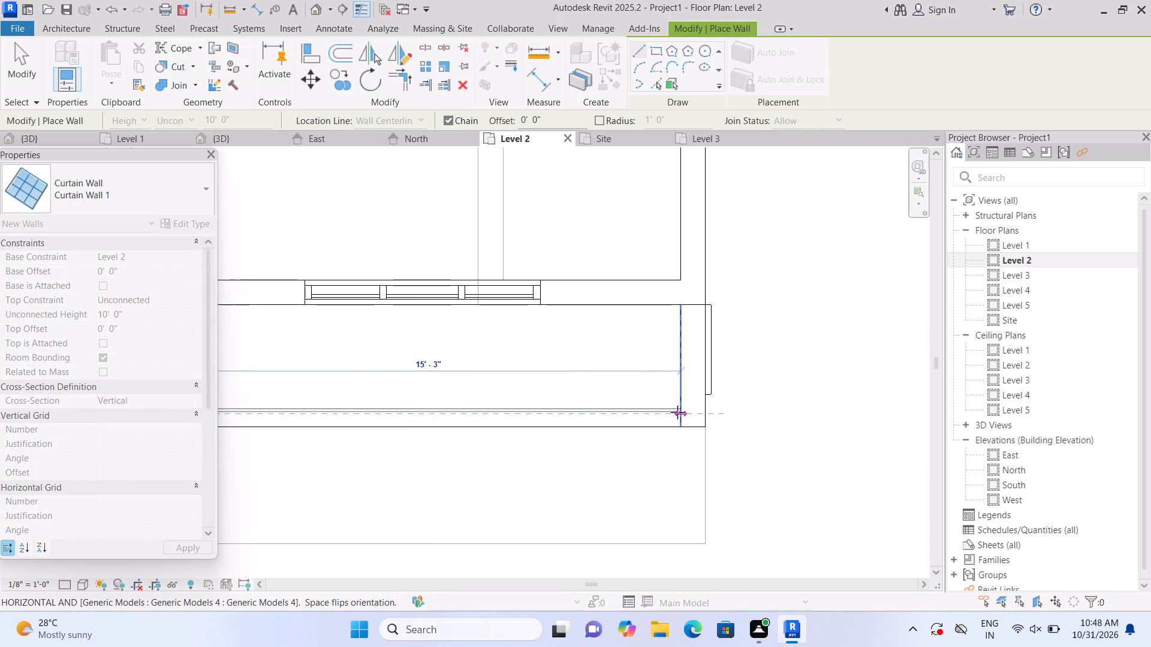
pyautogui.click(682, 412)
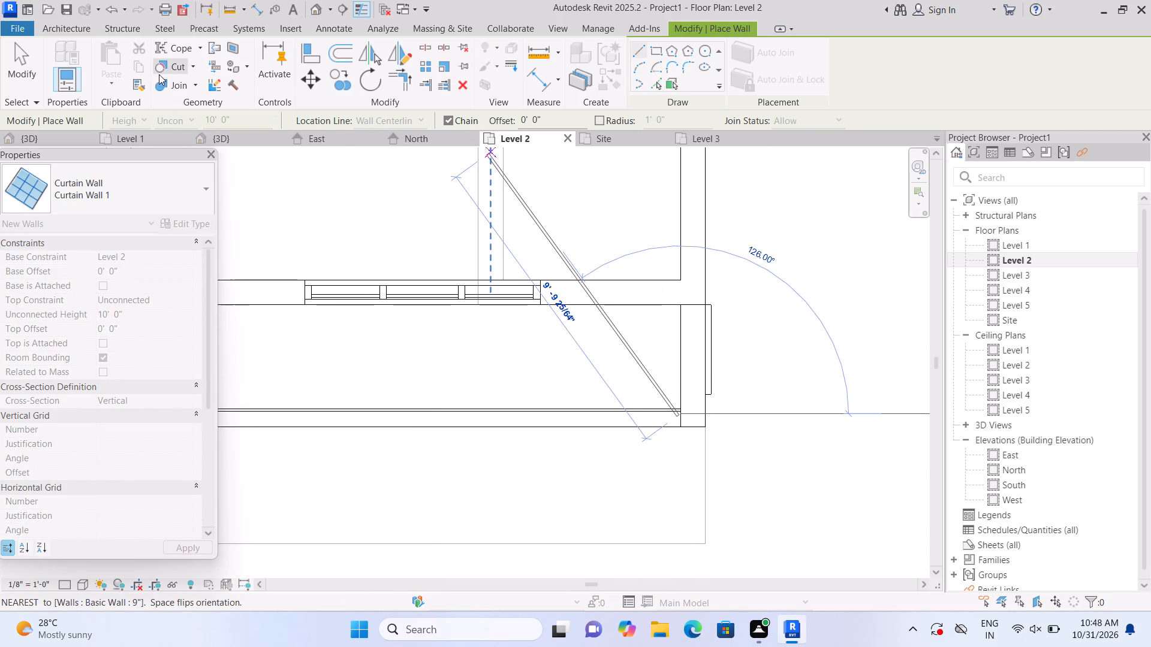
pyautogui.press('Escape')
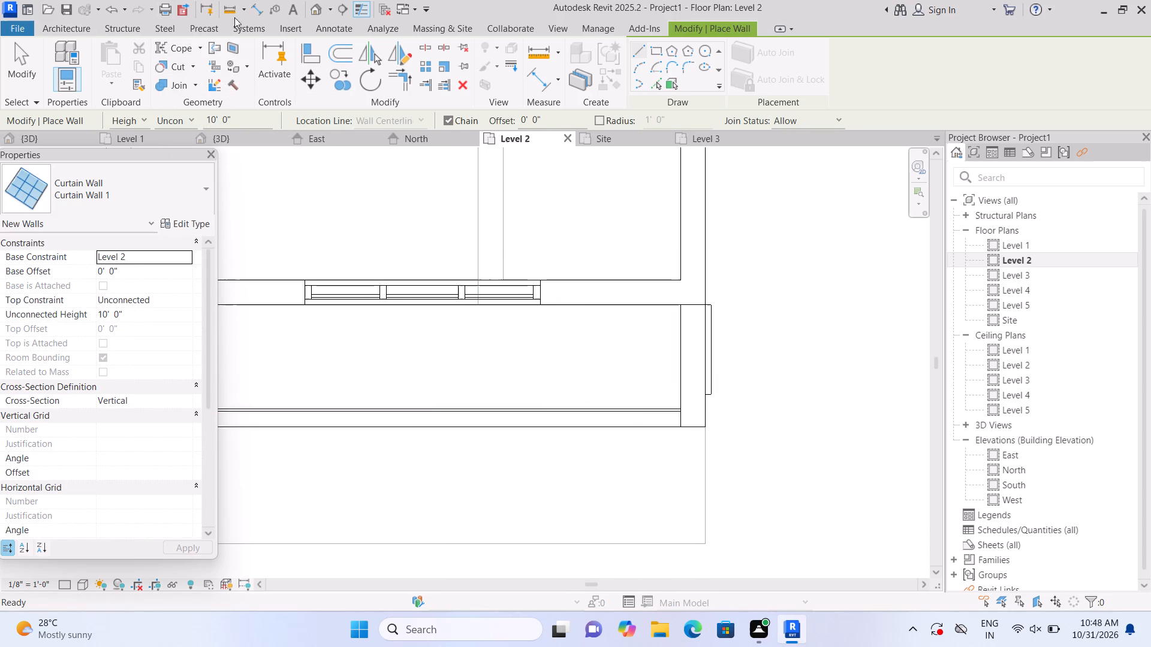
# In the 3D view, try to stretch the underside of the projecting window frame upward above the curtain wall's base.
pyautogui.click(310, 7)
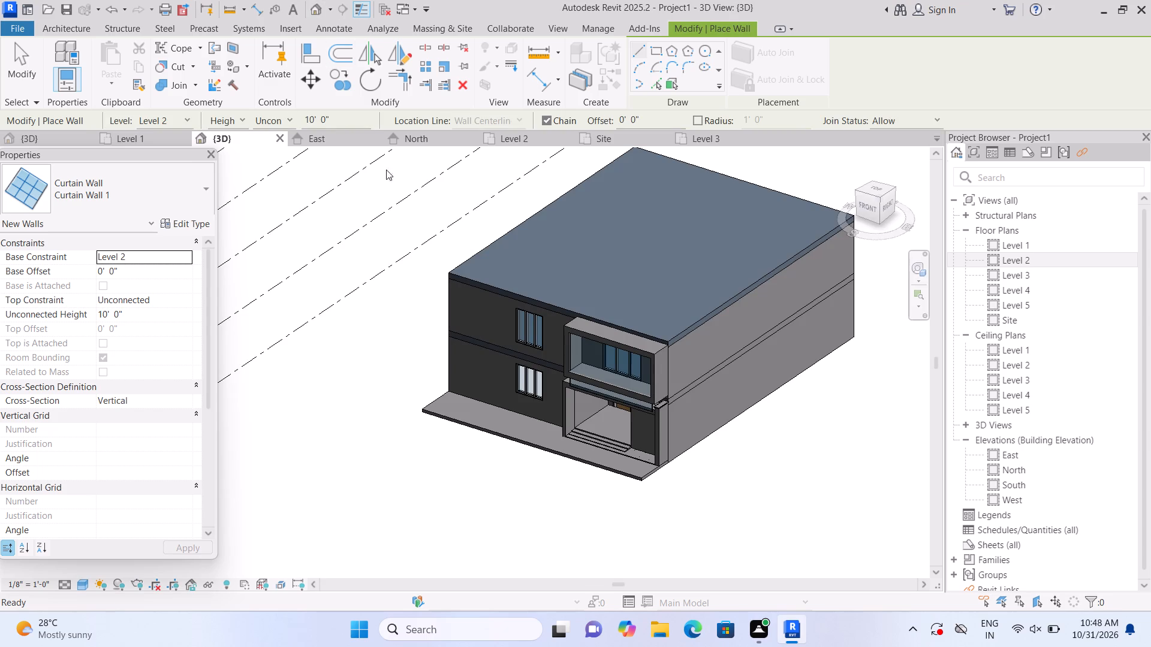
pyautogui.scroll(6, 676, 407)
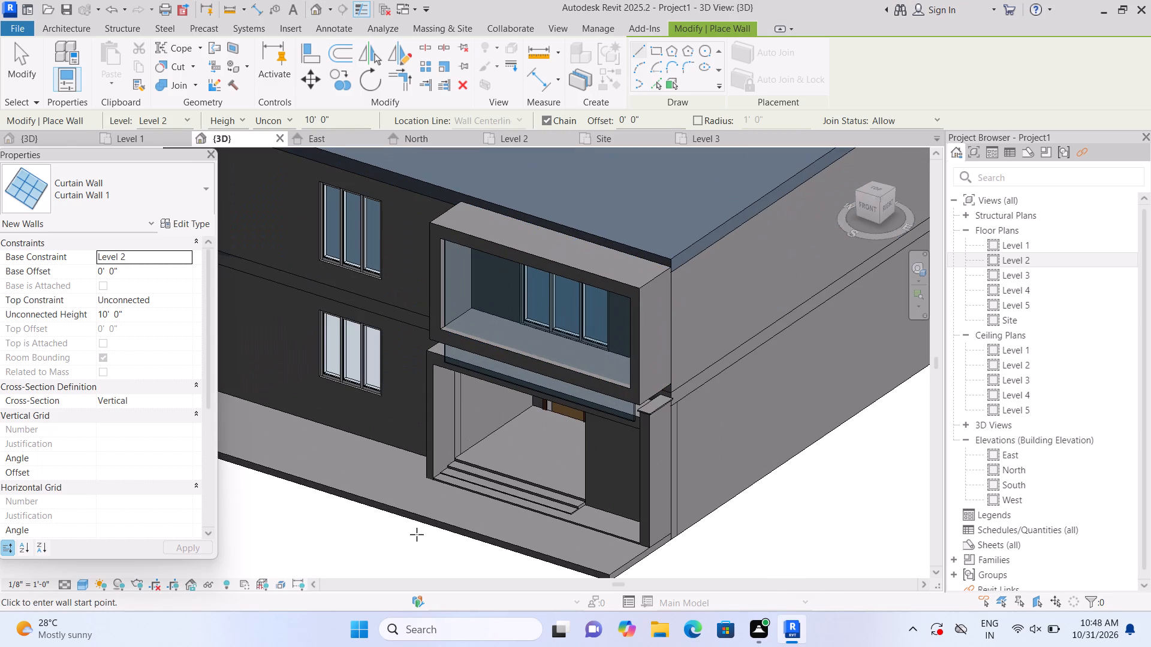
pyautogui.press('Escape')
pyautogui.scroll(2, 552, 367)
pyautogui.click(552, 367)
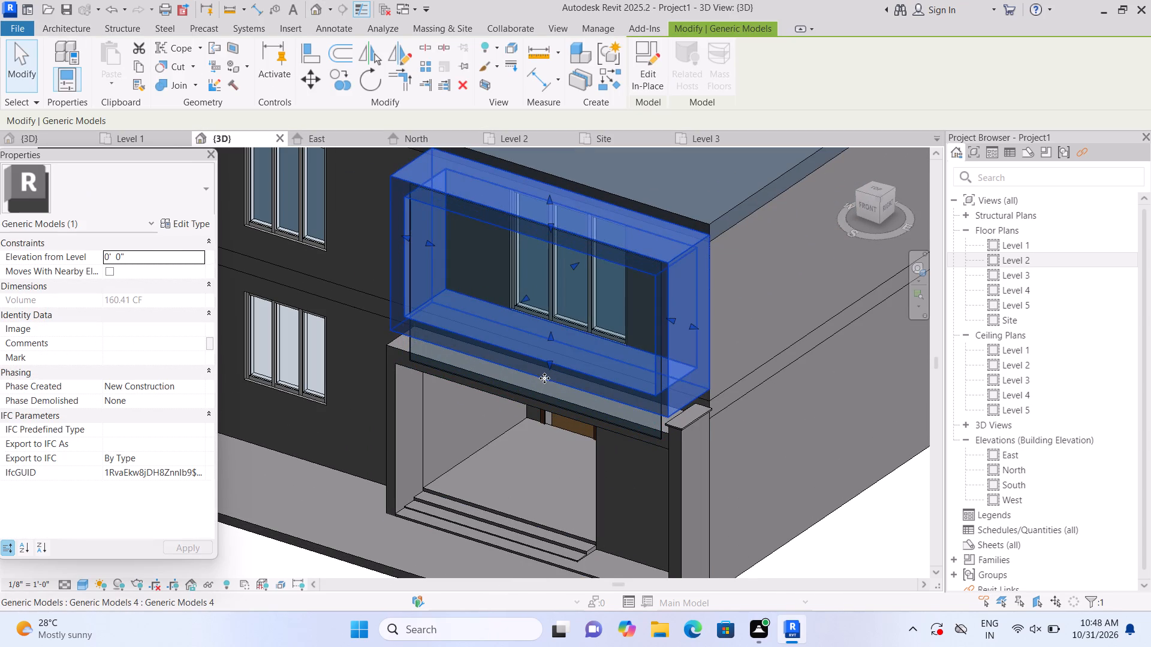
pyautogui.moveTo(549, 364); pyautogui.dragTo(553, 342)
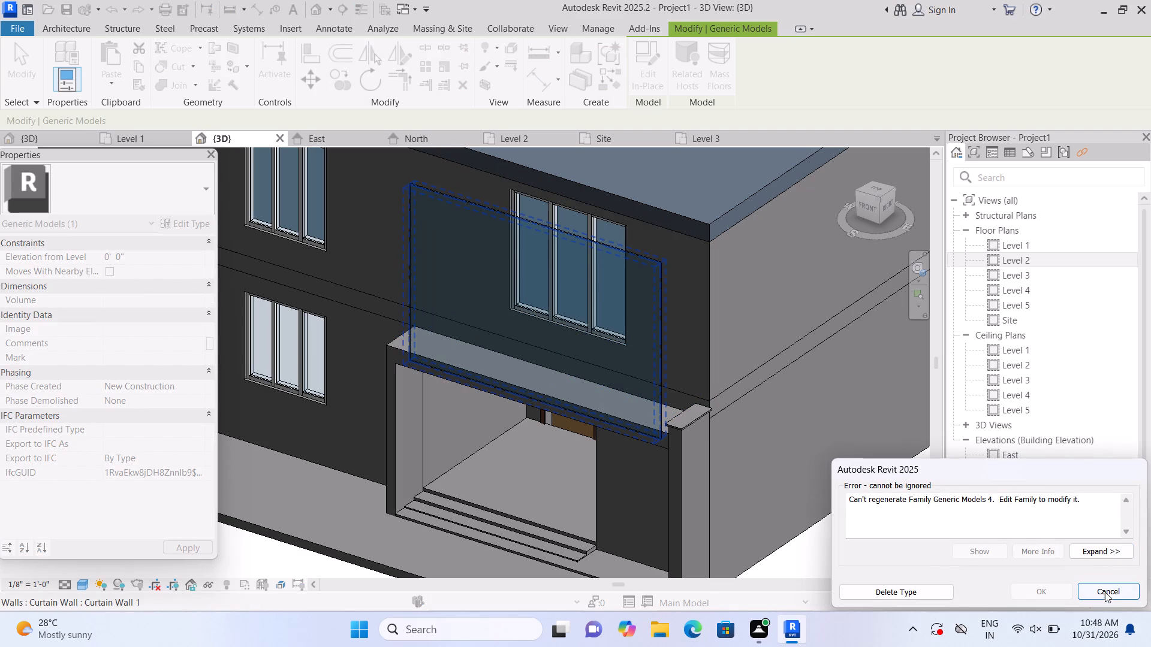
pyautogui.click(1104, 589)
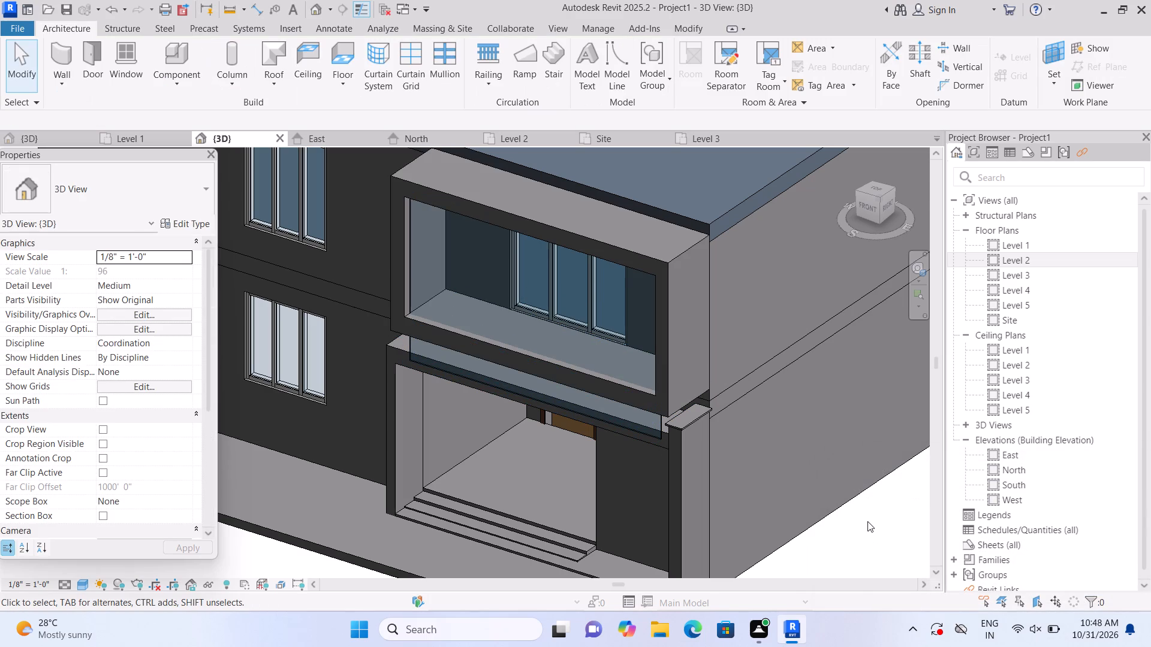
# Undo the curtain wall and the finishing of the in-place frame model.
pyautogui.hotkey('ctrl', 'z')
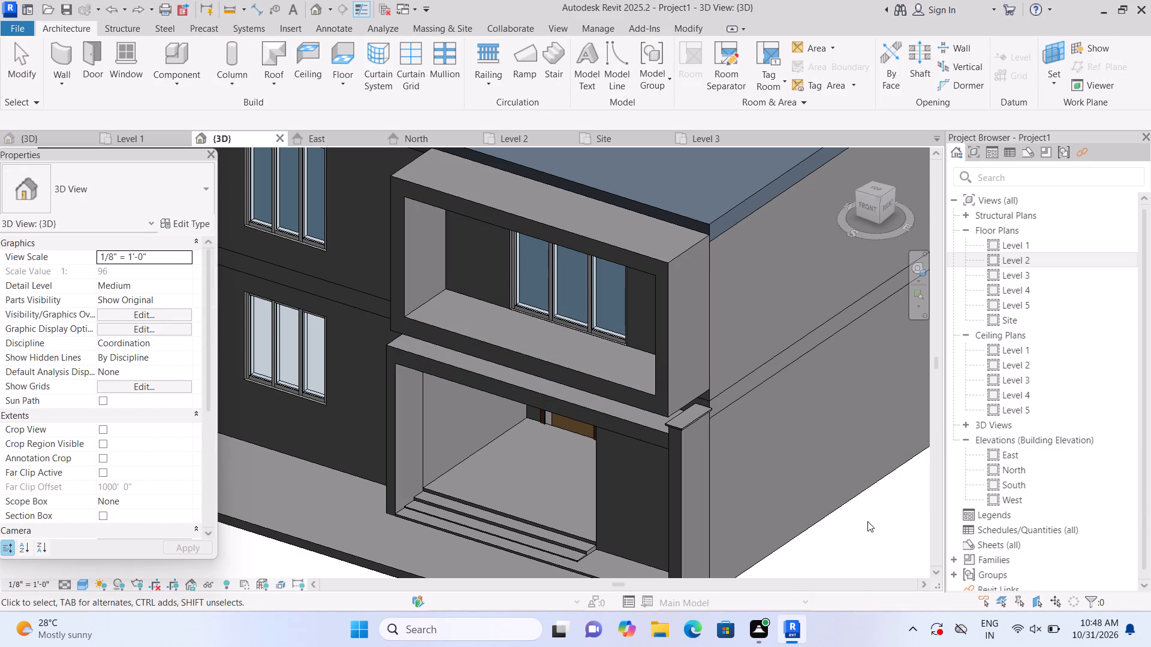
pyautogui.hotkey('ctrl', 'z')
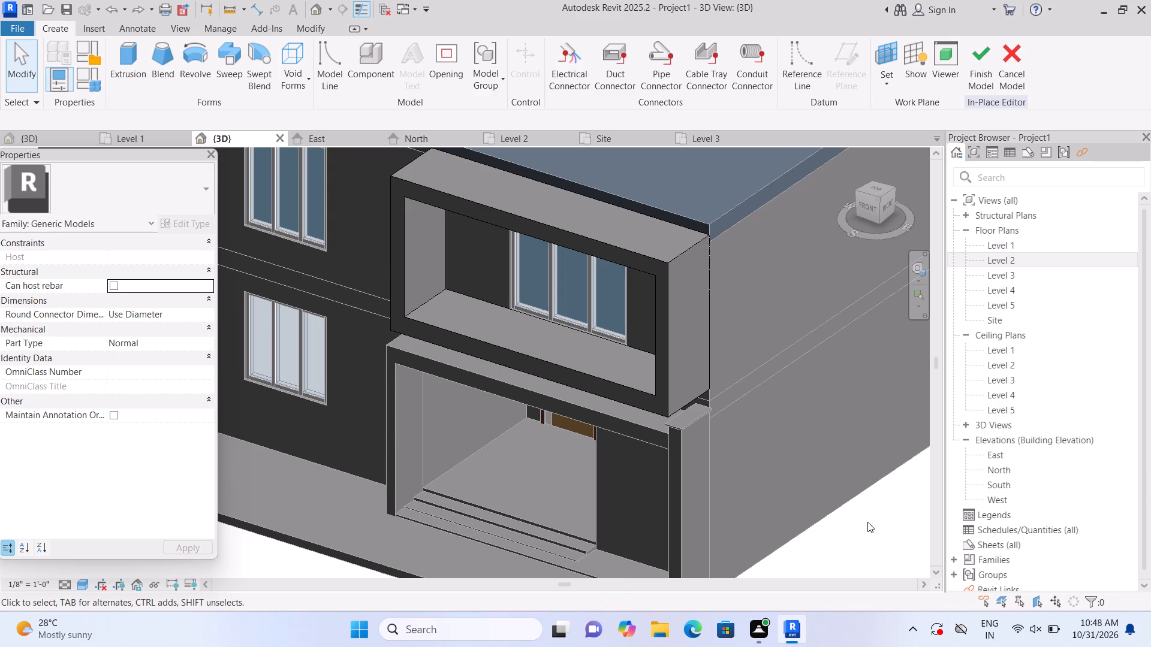
# Finish the window frame's in-place model from the Level 2 floor plan.
pyautogui.doubleClick(1001, 256)
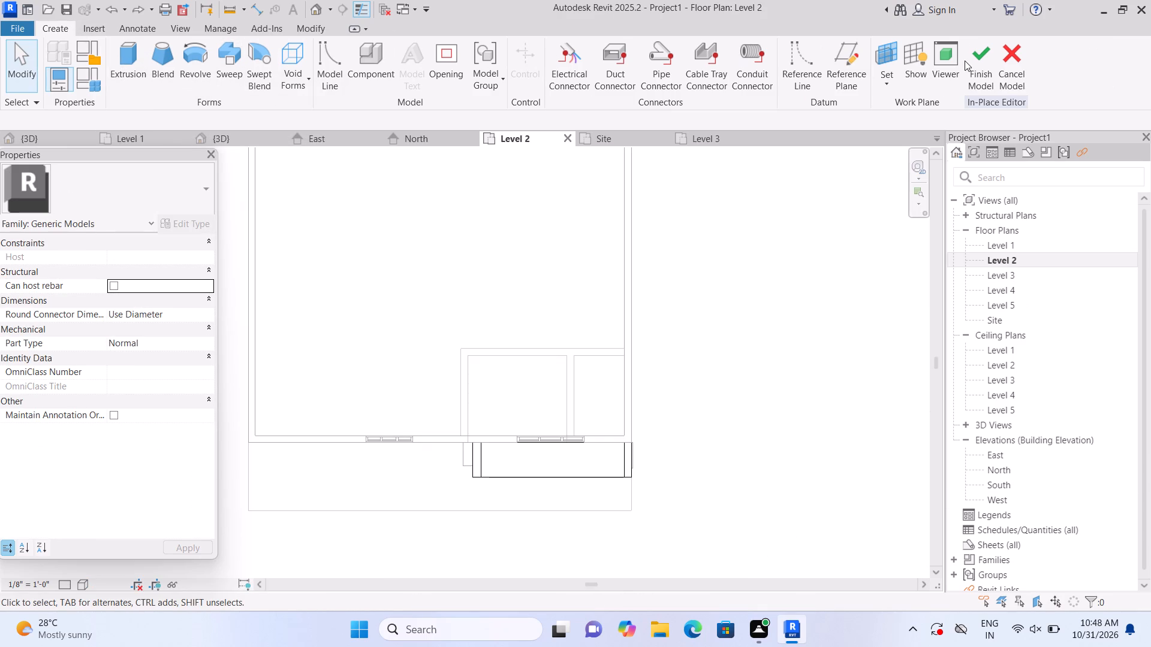
pyautogui.click(987, 68)
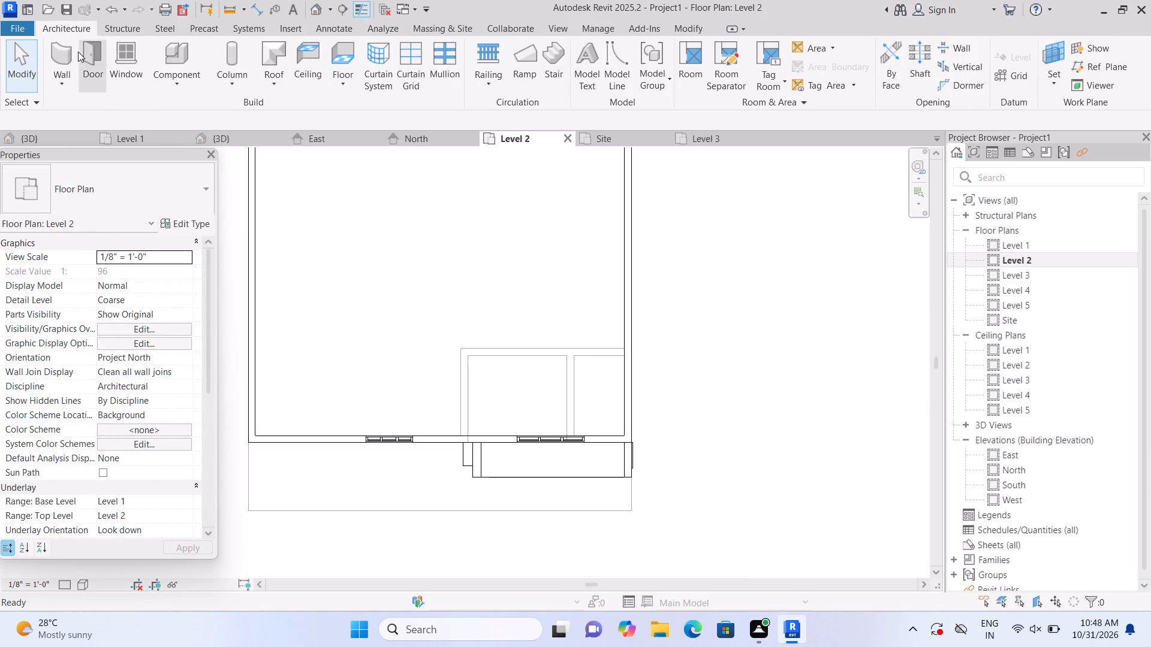
# Draw a Curtain Wall 1 about 15' 3" long on Level 2, 10' 0" high, spanning between the frame's vertical strips near its front edge.
pyautogui.click(69, 55)
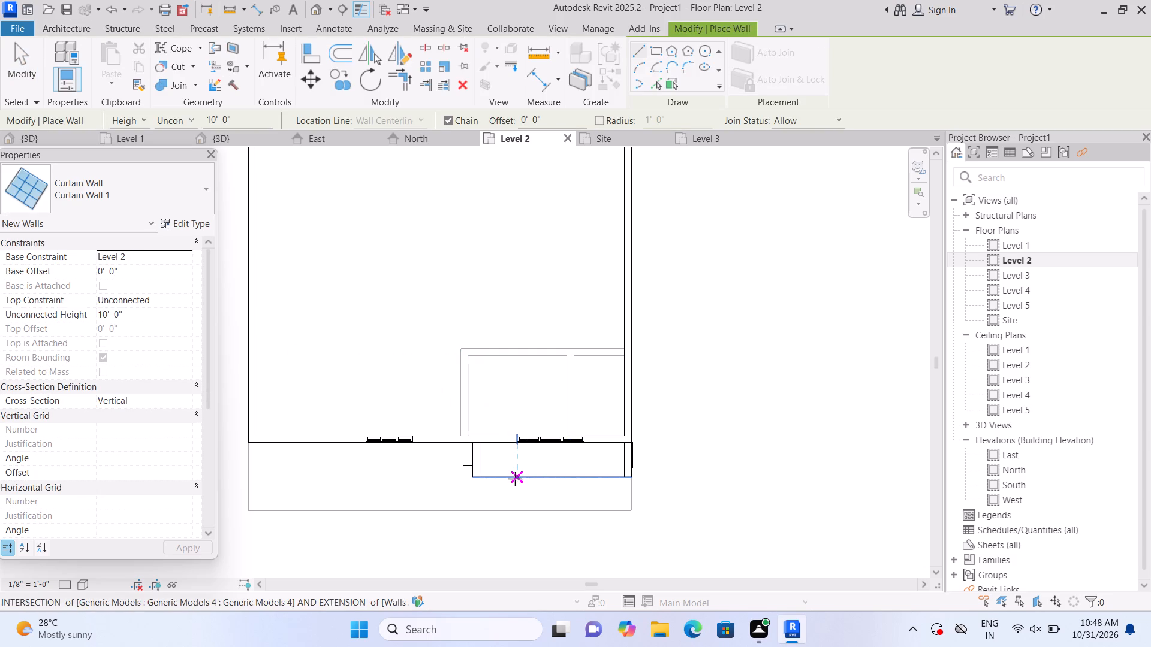
pyautogui.scroll(4, 492, 491)
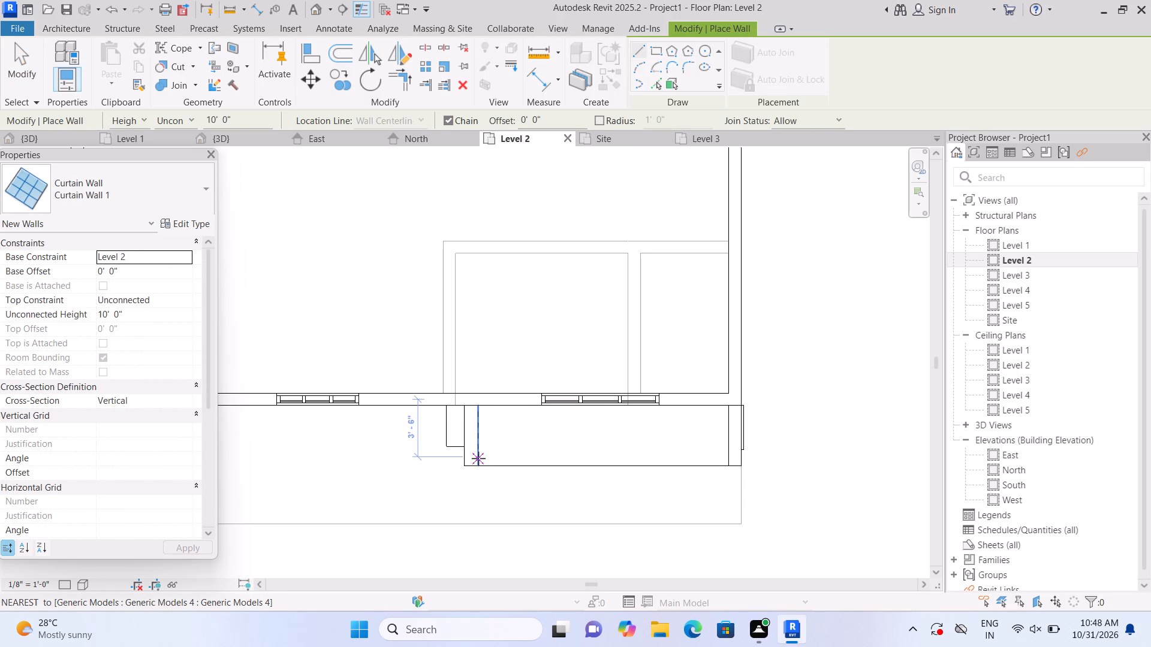
pyautogui.click(478, 458)
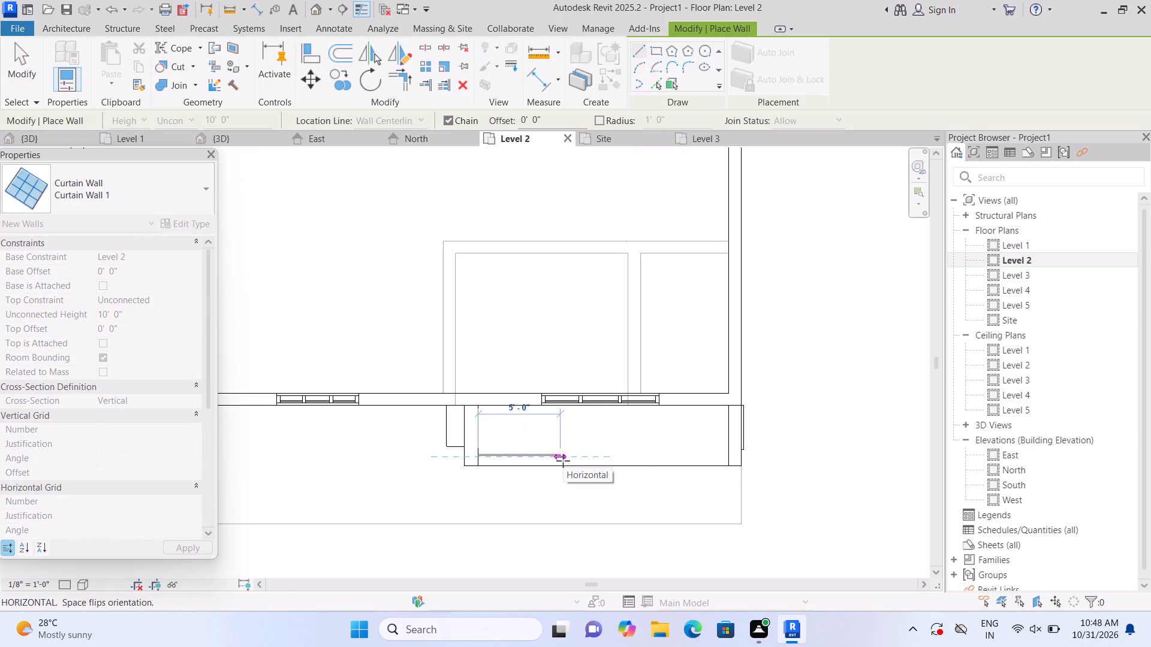
pyautogui.press('Escape')
pyautogui.scroll(4, 492, 469)
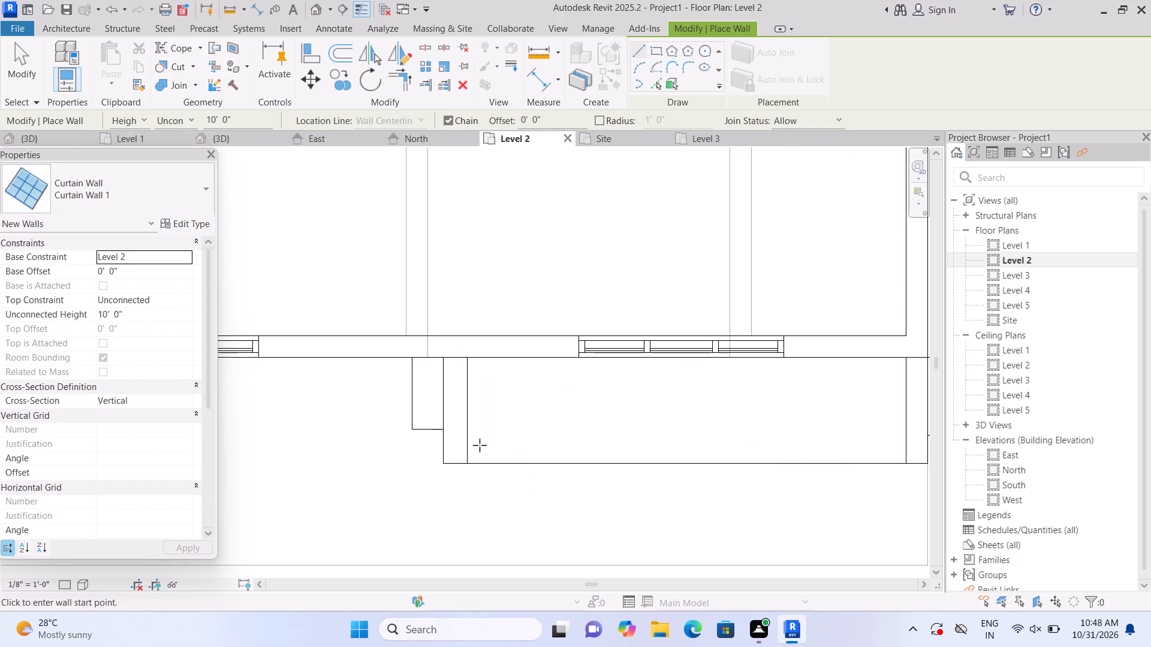
pyautogui.click(471, 452)
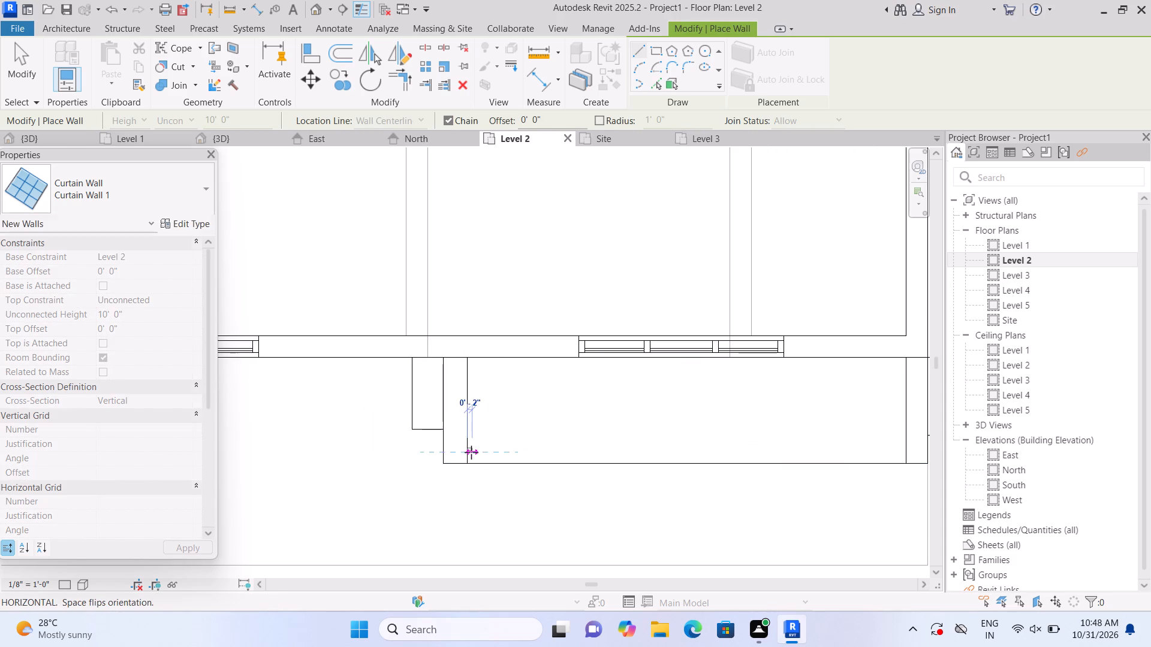
pyautogui.click(910, 451)
pyautogui.press('Escape')
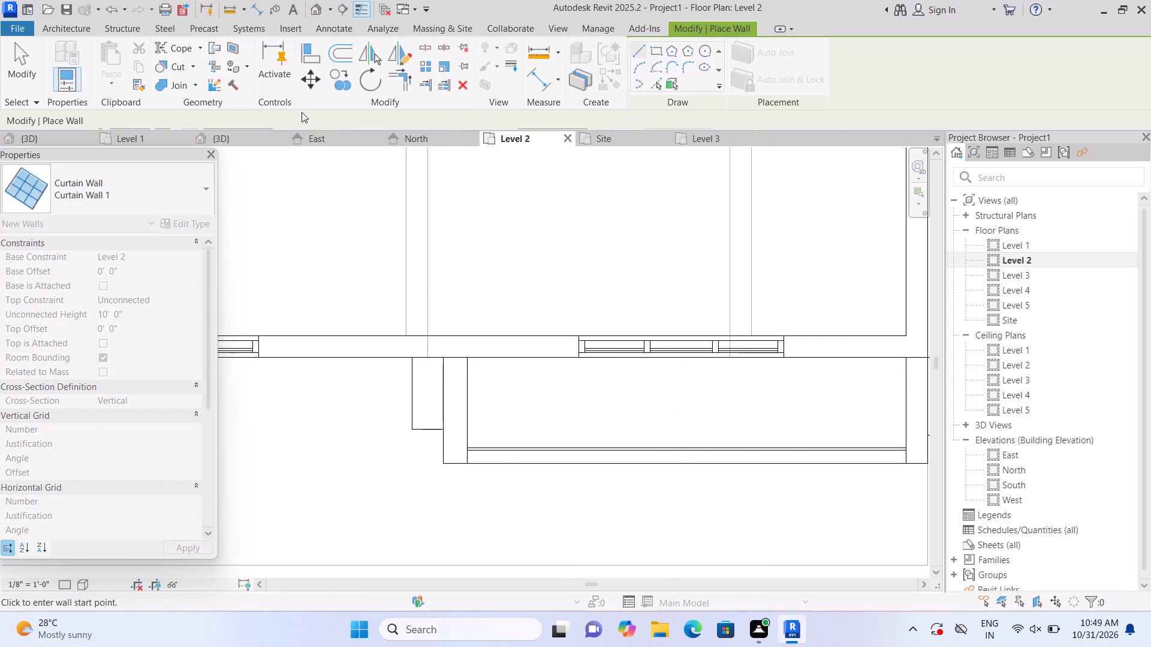
# End wall placement on Level 2 and open the 3D view on the projecting window frame.
pyautogui.click(314, 15)
pyautogui.scroll(1, 514, 646)
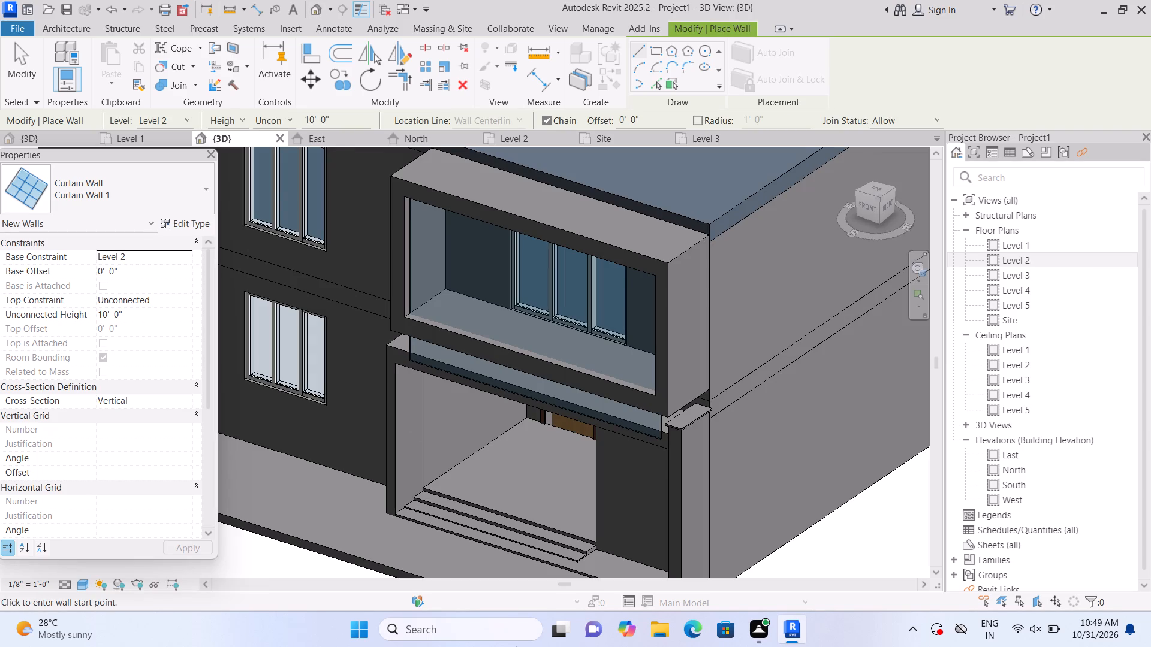
pyautogui.scroll(1, 516, 646)
pyautogui.press('Escape')
pyautogui.scroll(2, 599, 499)
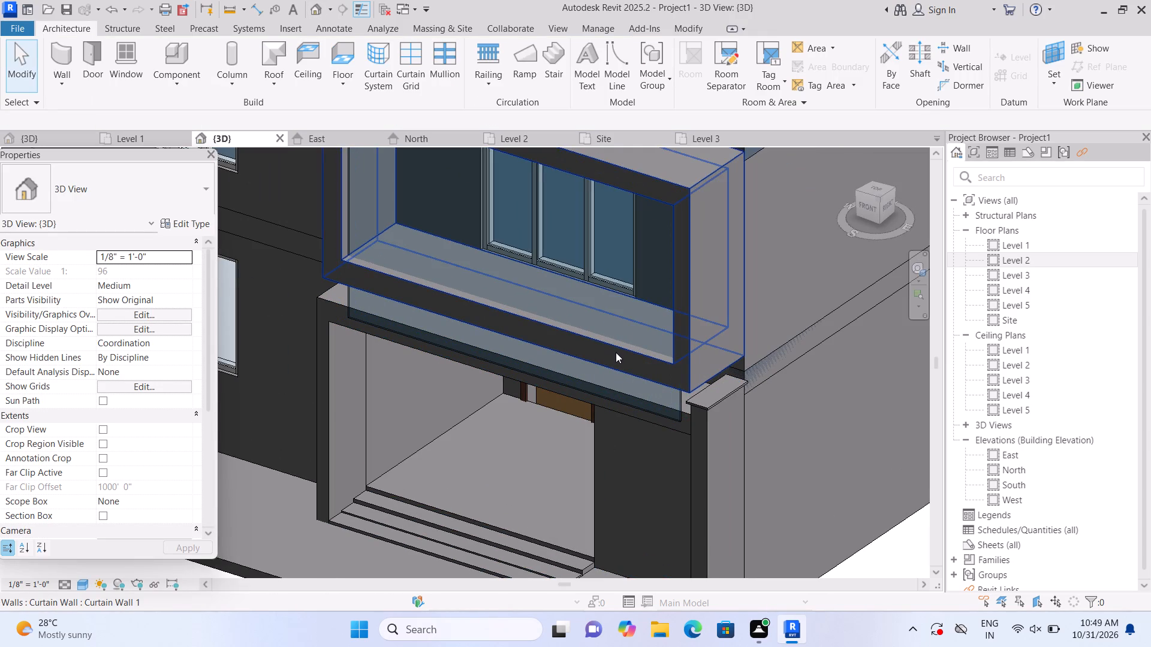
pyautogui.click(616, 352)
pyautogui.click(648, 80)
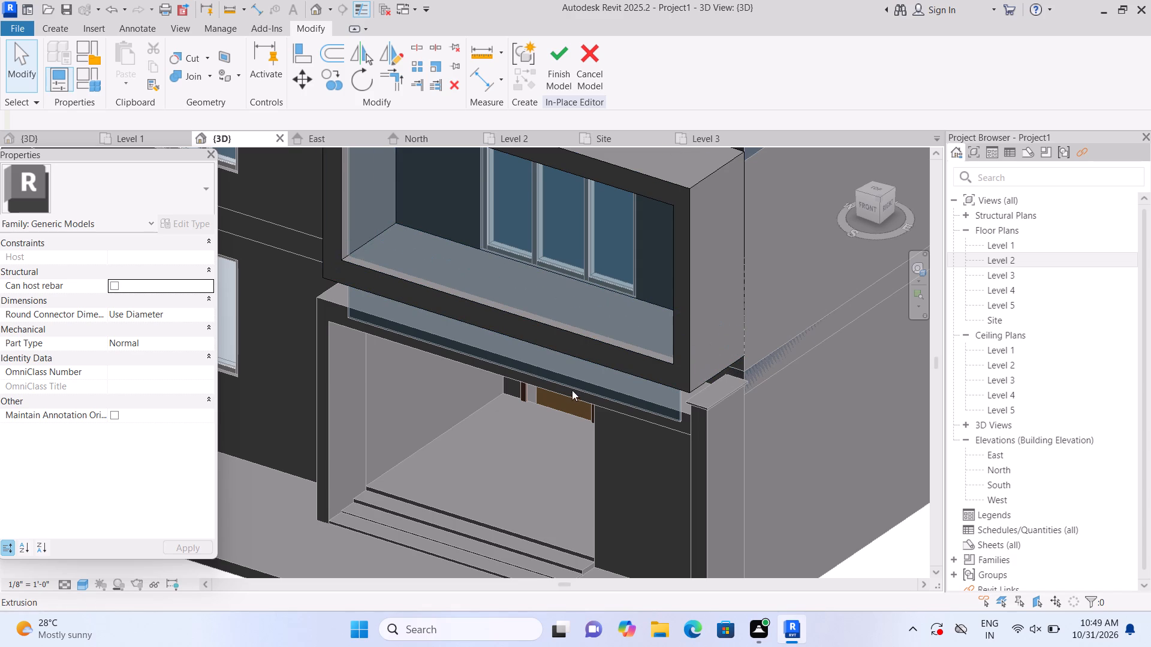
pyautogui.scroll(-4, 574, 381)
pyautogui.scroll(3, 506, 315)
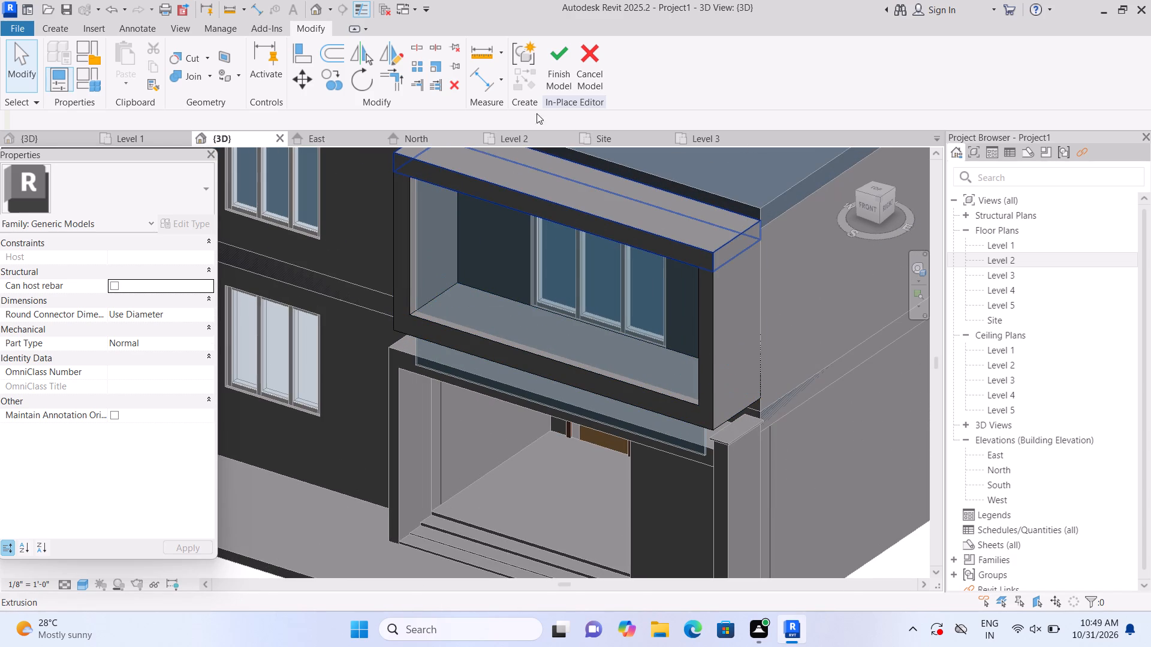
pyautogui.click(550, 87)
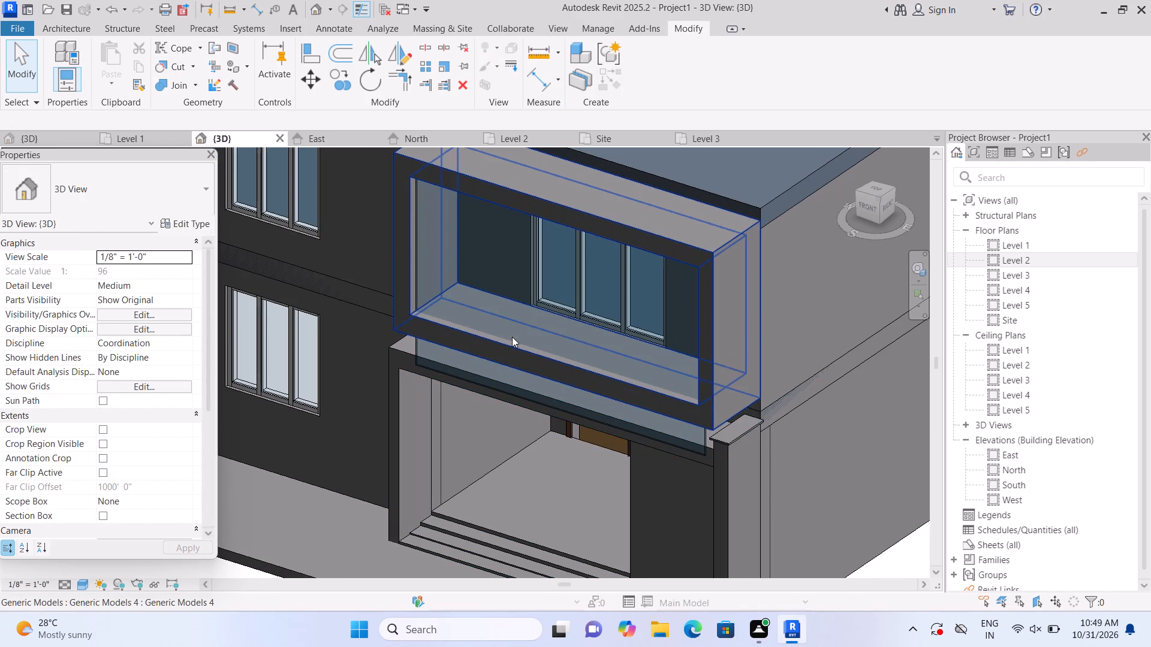
# Reshape the frame's curtain wall into a low glass railing, with its base offset about 2' 8" and its height about 3' 0".
pyautogui.click(512, 337)
pyautogui.scroll(1, 547, 389)
pyautogui.moveTo(561, 416); pyautogui.dragTo(579, 355)
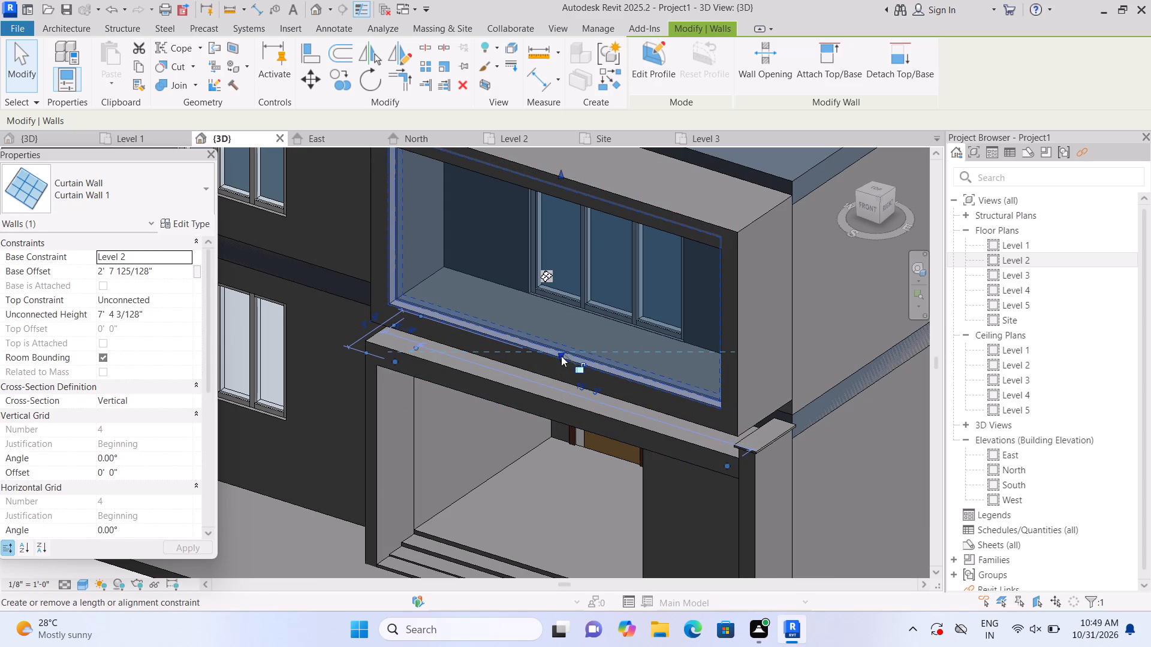
pyautogui.moveTo(561, 174); pyautogui.dragTo(561, 211)
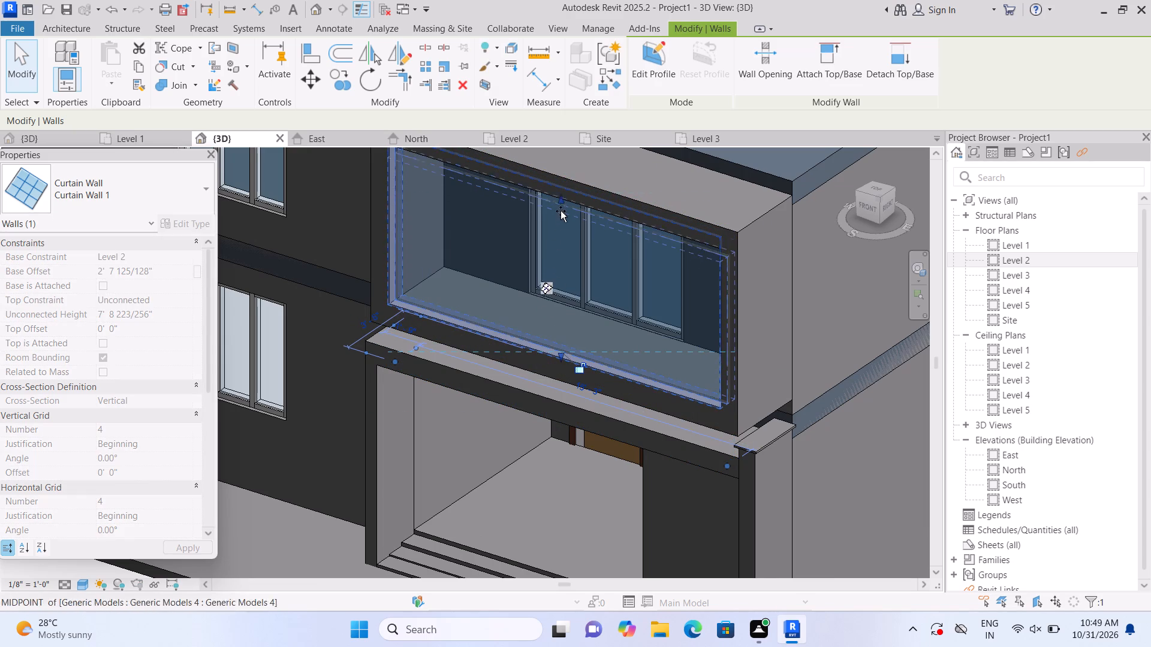
pyautogui.moveTo(561, 211); pyautogui.dragTo(552, 282)
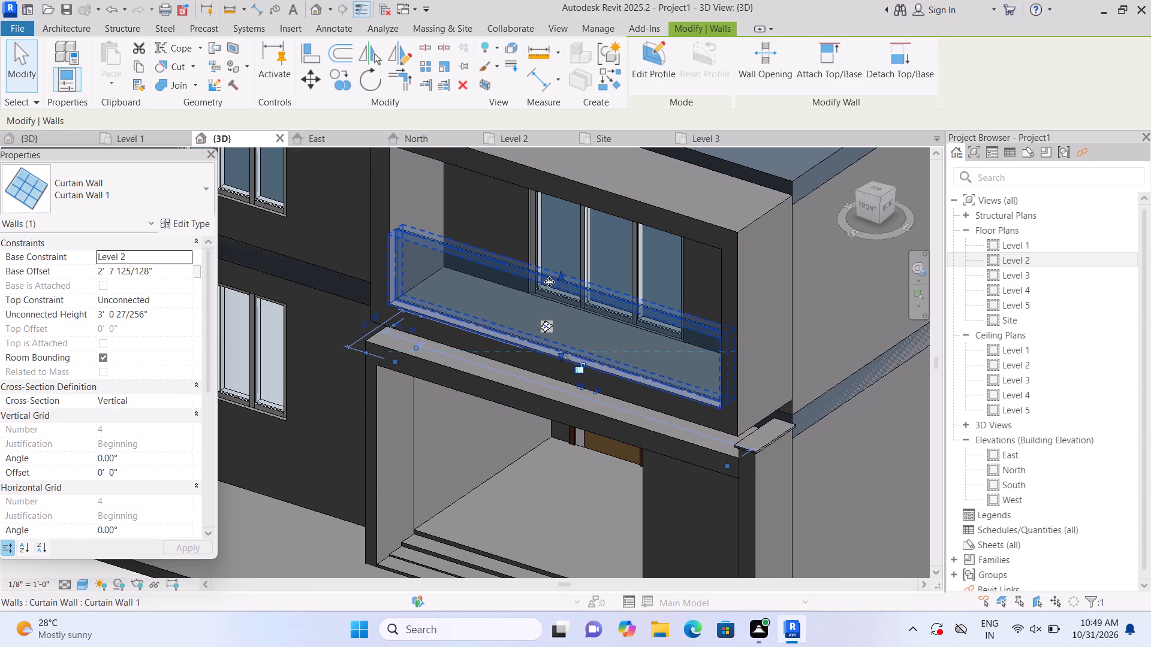
pyautogui.press('Escape')
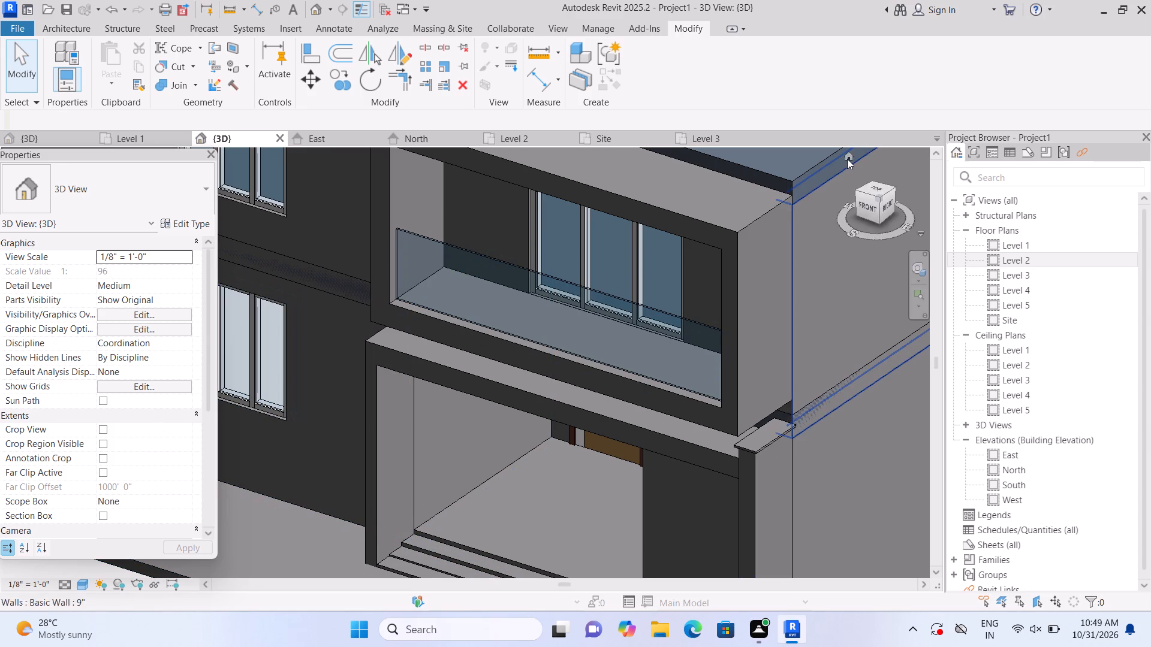
# Place 2.5" x 5" rectangular mullions along the top, bottom and both side edges of the low curtain wall.
pyautogui.click(850, 153)
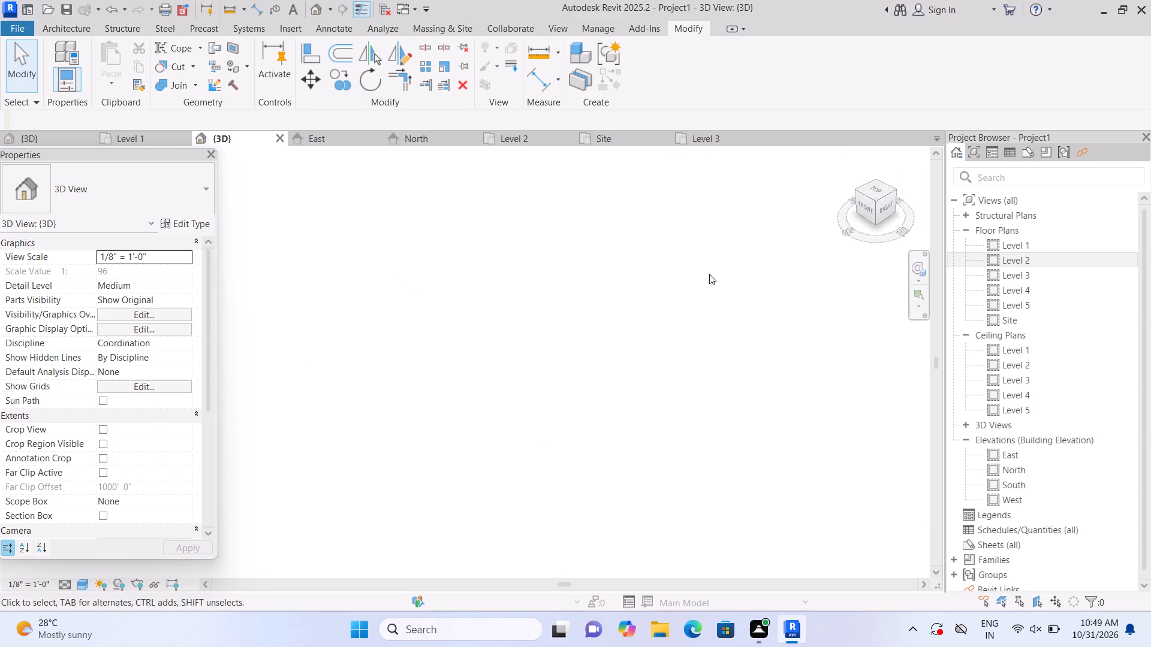
pyautogui.scroll(9, 341, 385)
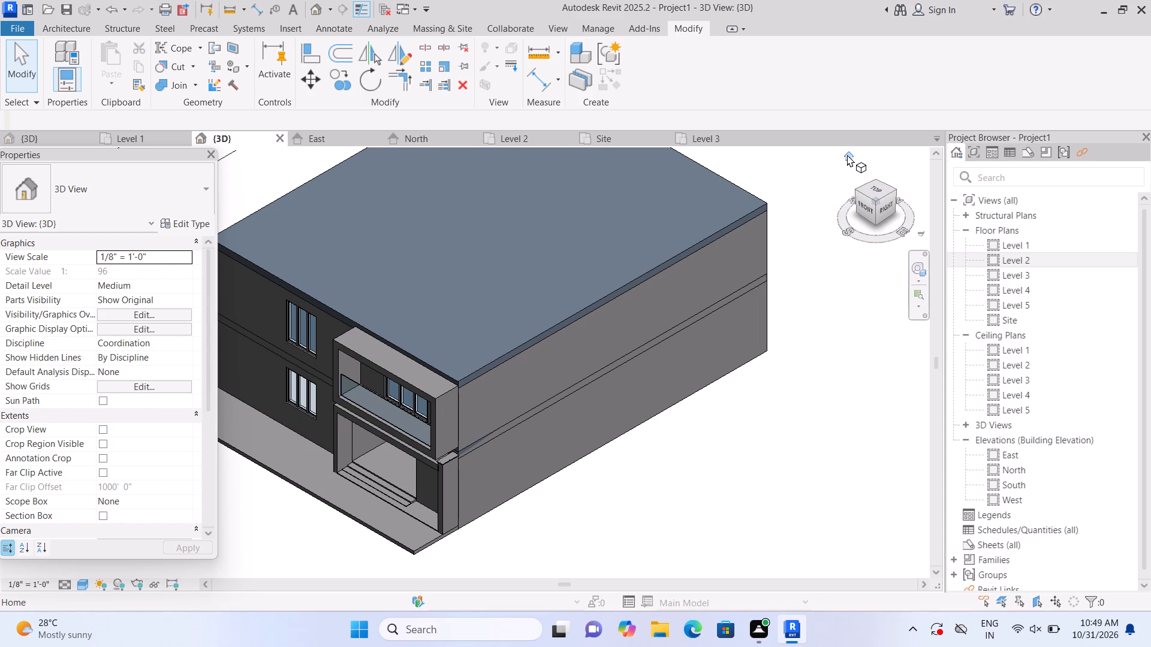
pyautogui.scroll(8, 414, 455)
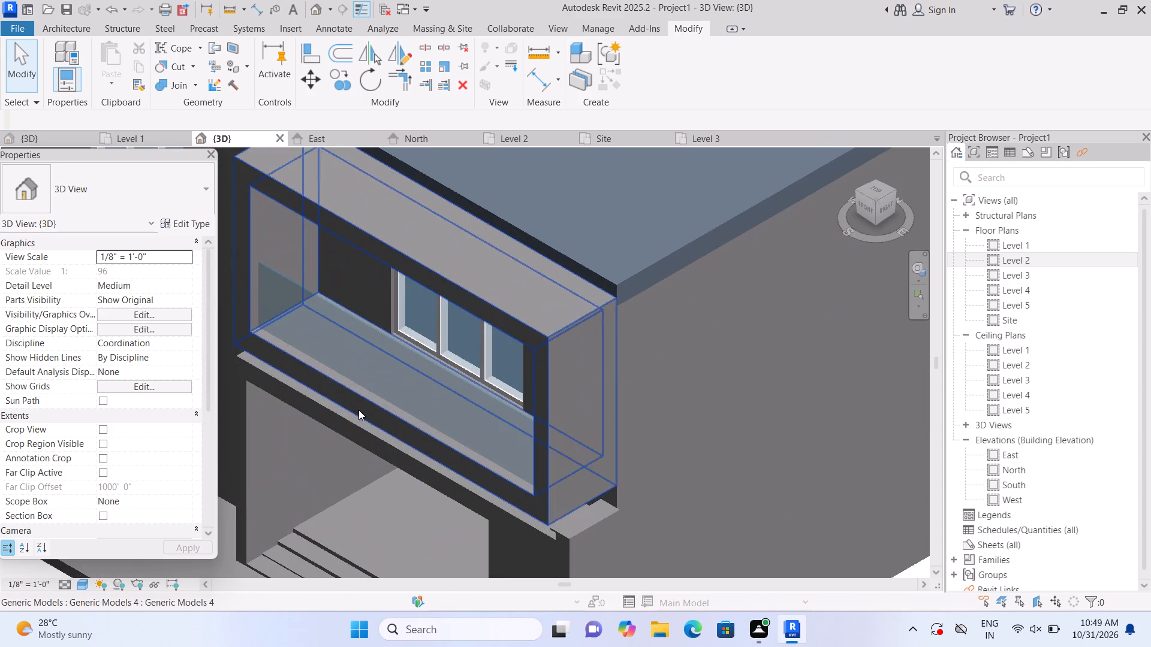
pyautogui.click(89, 25)
pyautogui.click(453, 71)
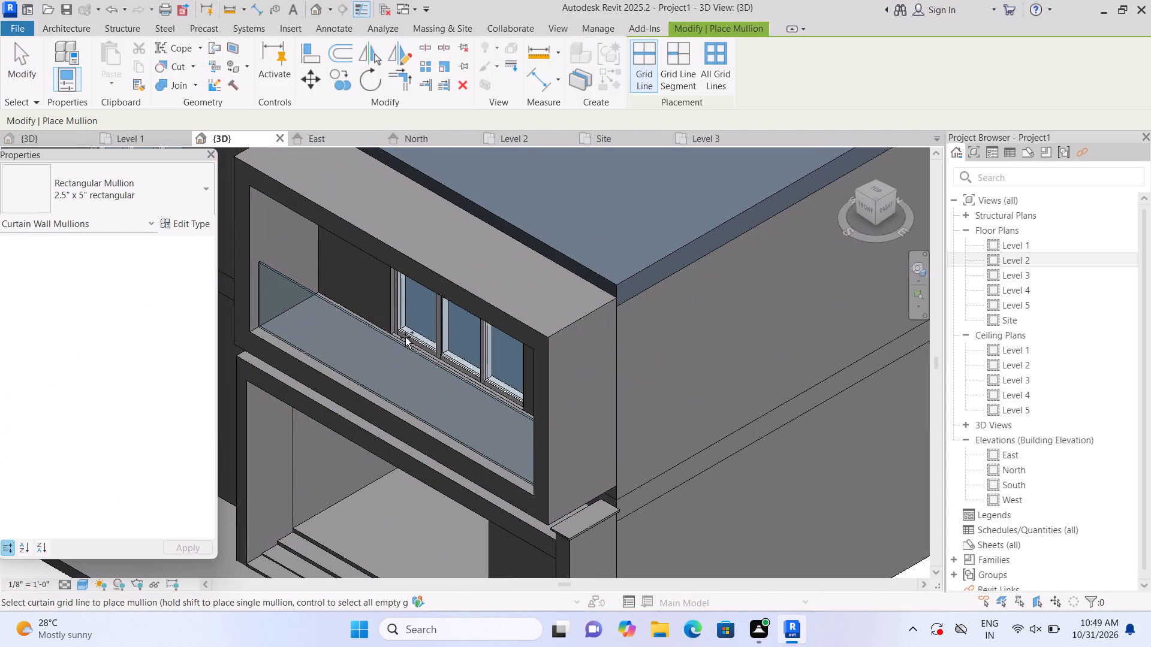
pyautogui.click(405, 344)
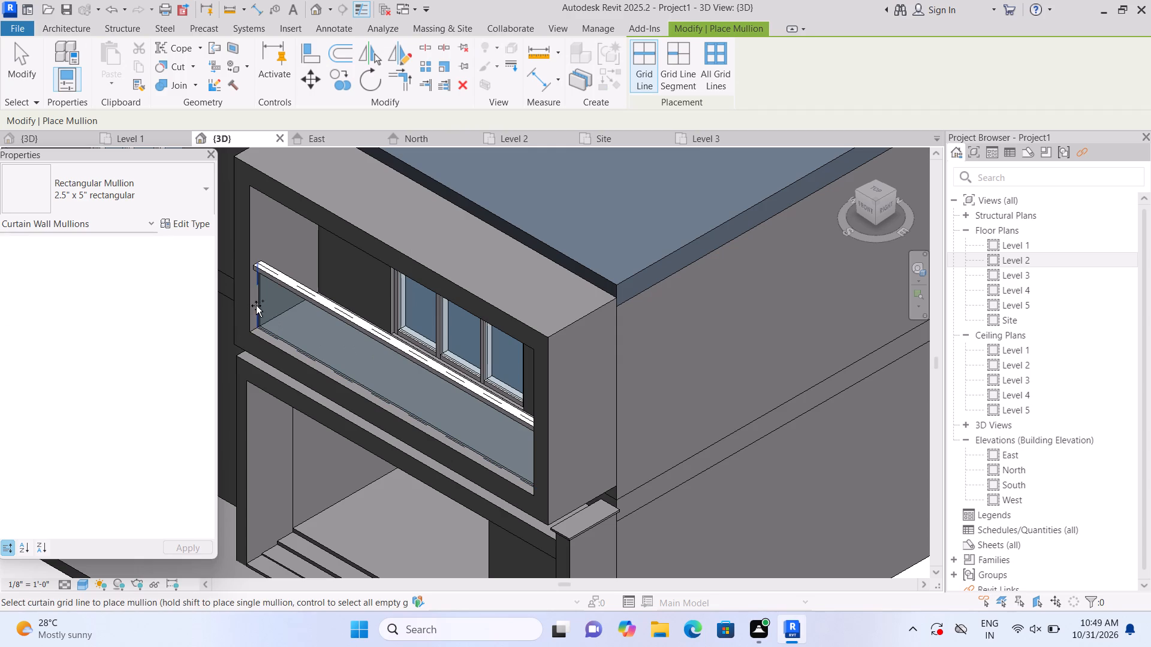
pyautogui.click(256, 306)
pyautogui.click(290, 349)
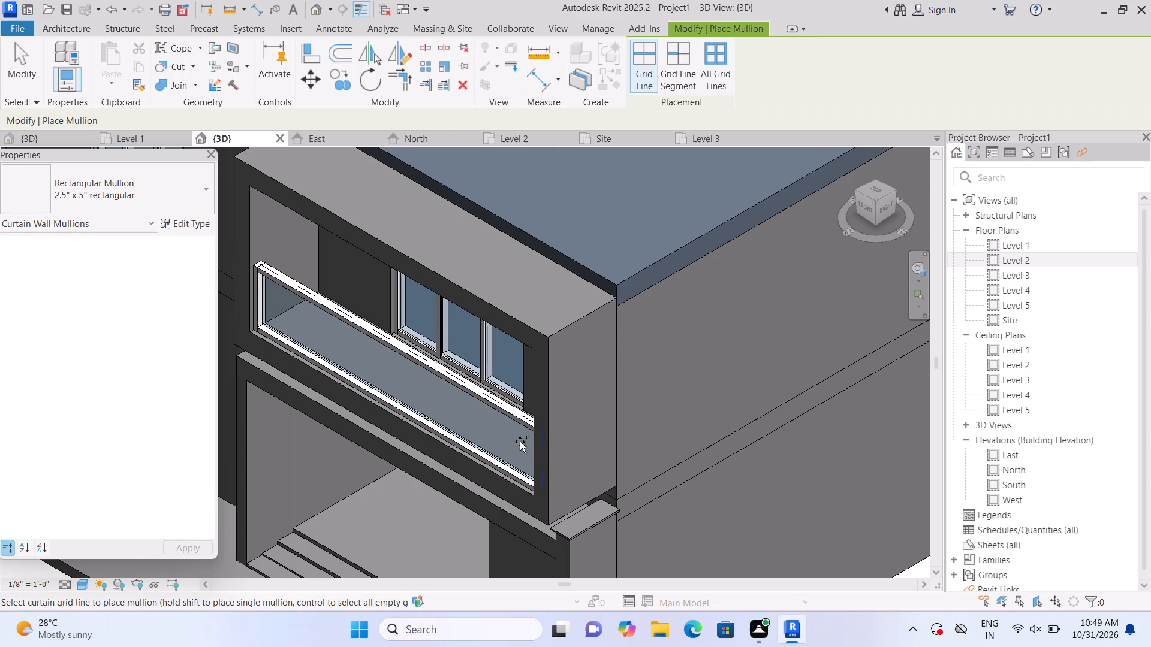
pyautogui.click(528, 448)
pyautogui.scroll(-6, 526, 439)
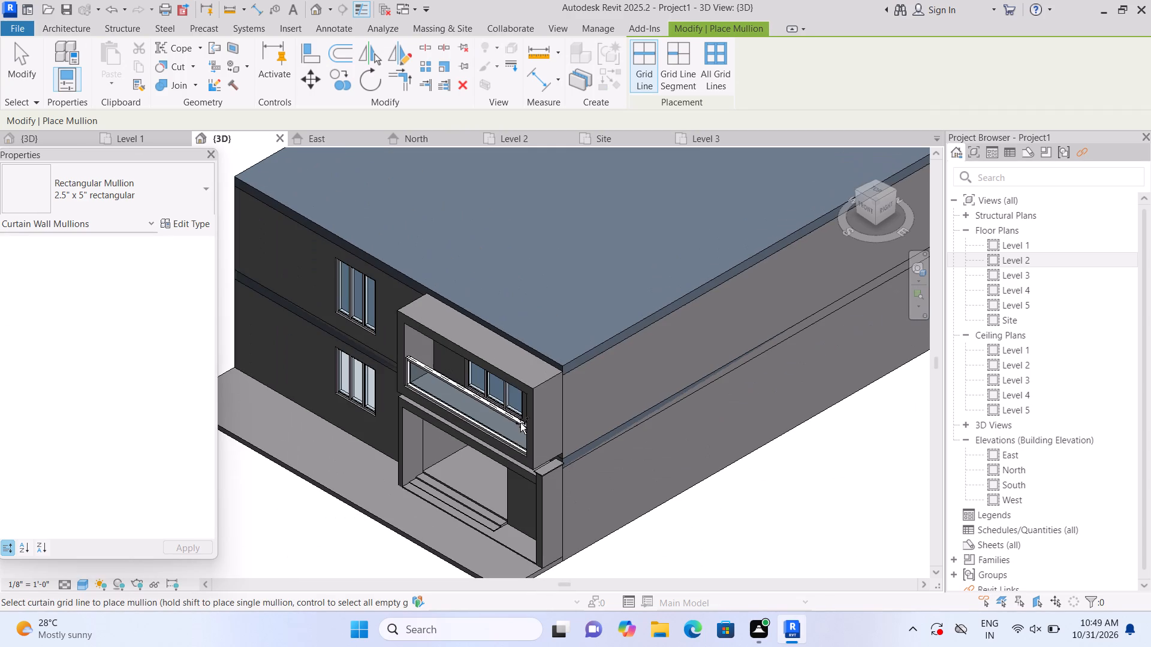
pyautogui.press('Escape')
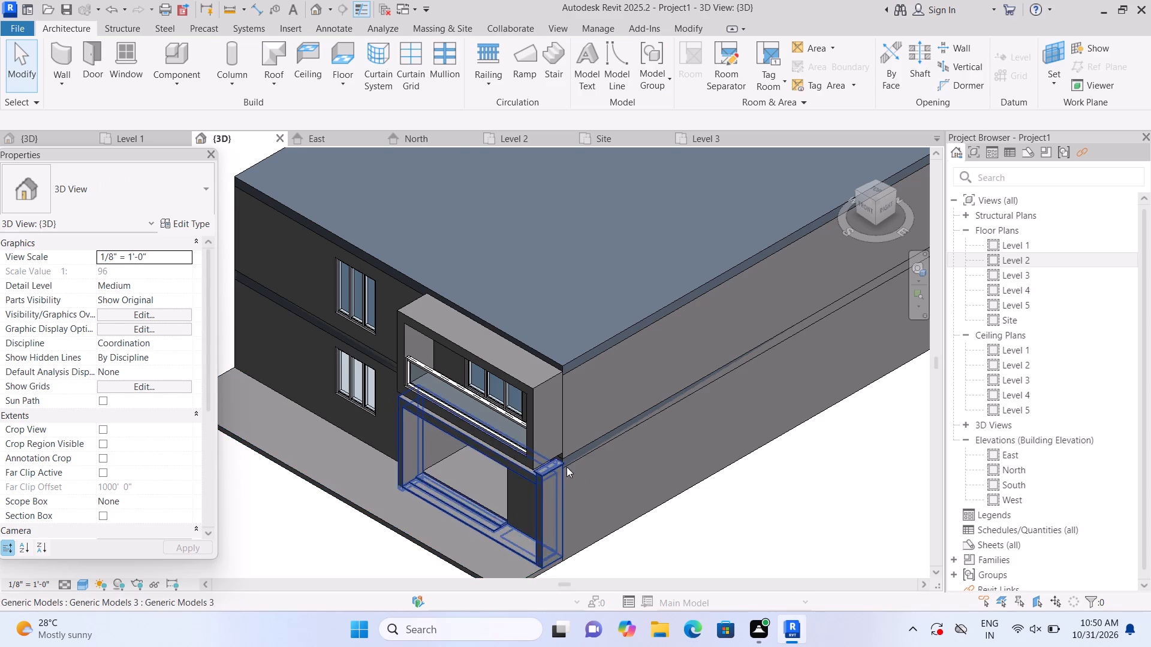
# On the Level 3 floor plan, set up wall placement with the Basic Wall 9" type.
pyautogui.scroll(1, 589, 426)
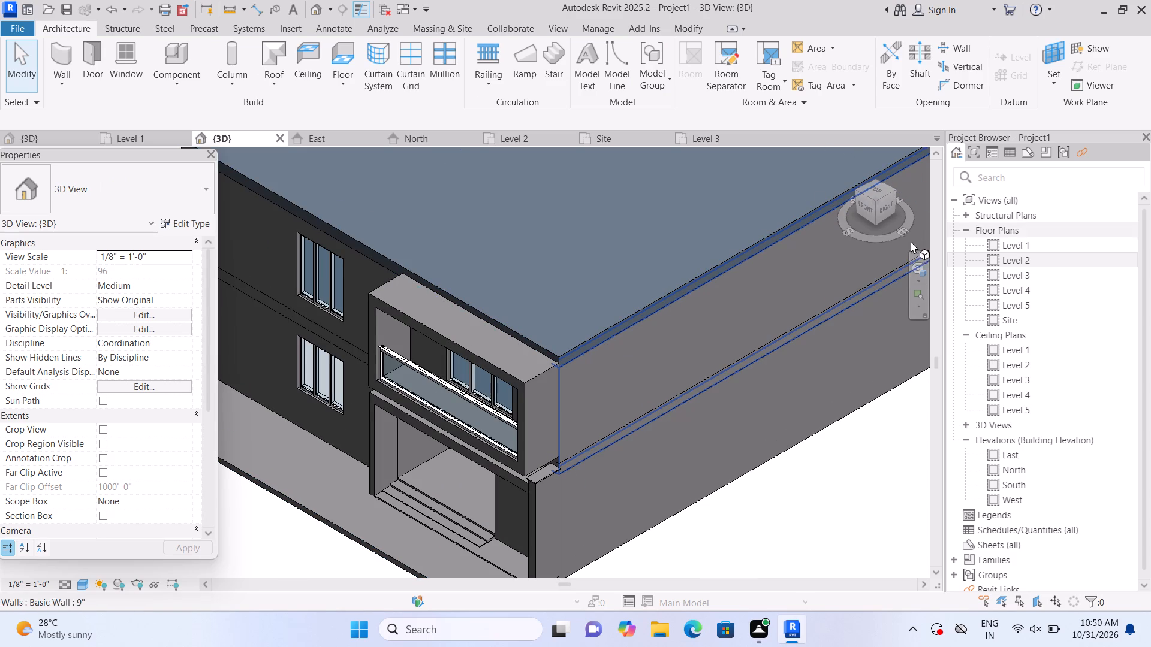
pyautogui.doubleClick(993, 270)
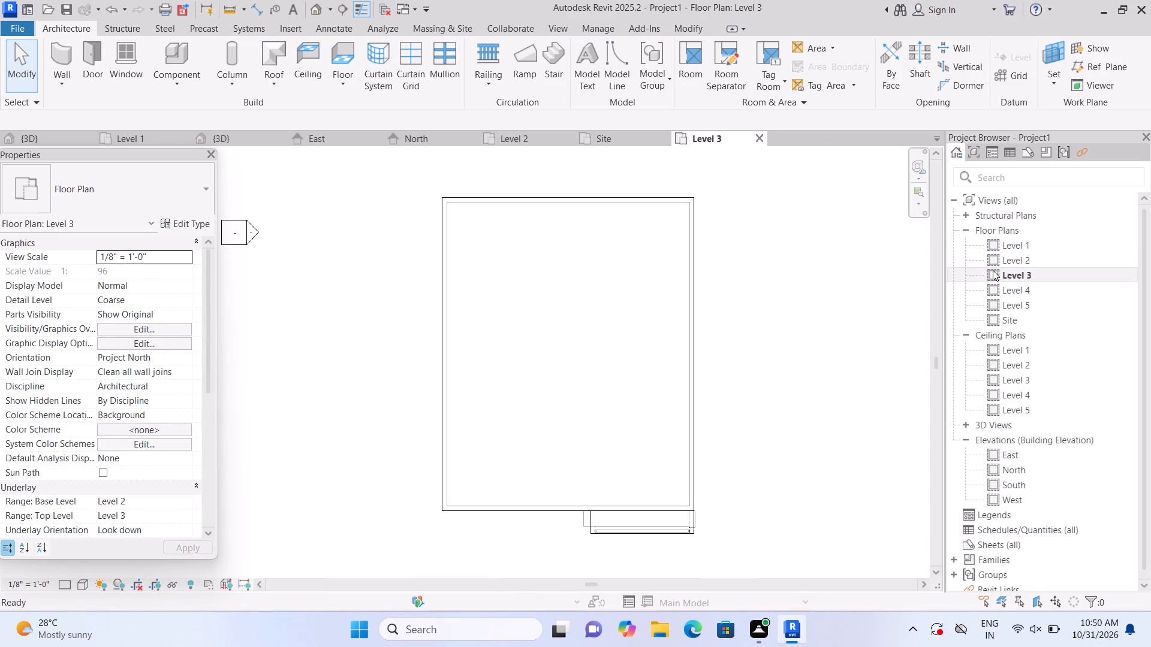
pyautogui.scroll(5, 641, 555)
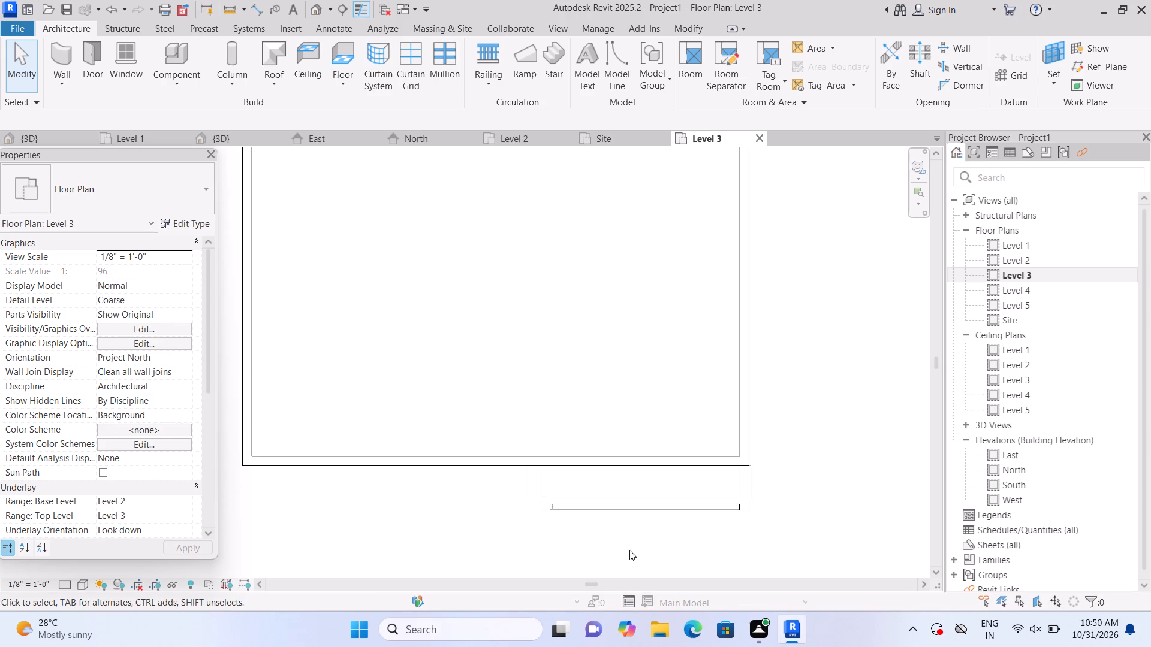
pyautogui.moveTo(628, 550); pyautogui.dragTo(547, 540, button='middle')
pyautogui.scroll(3, 542, 539)
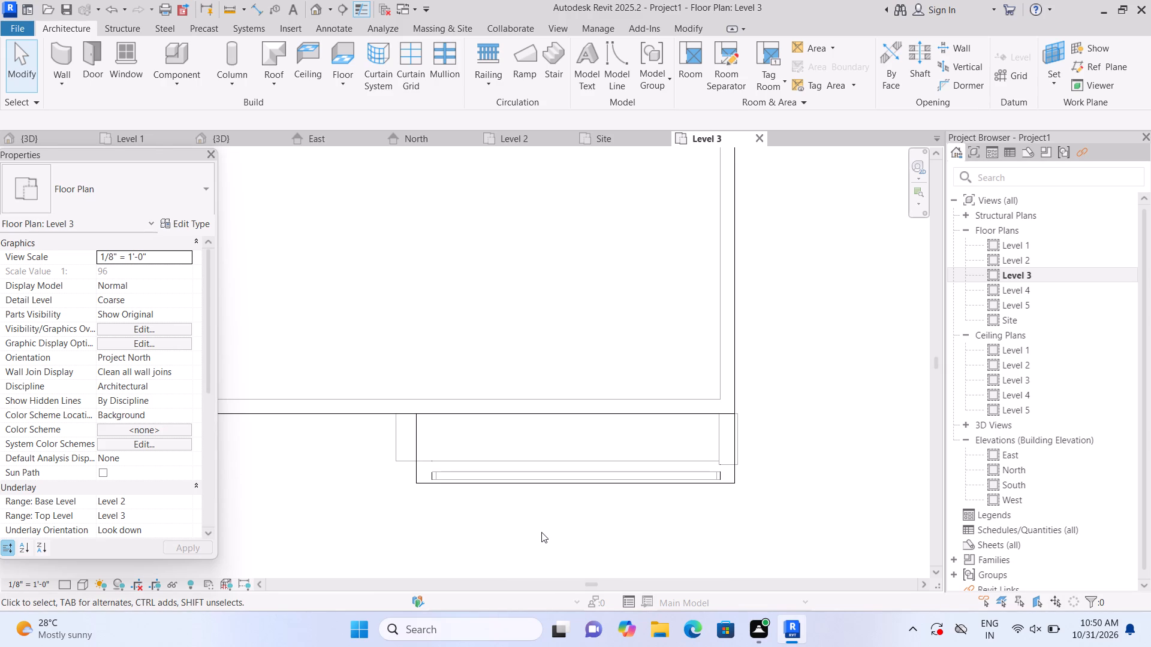
pyautogui.click(59, 53)
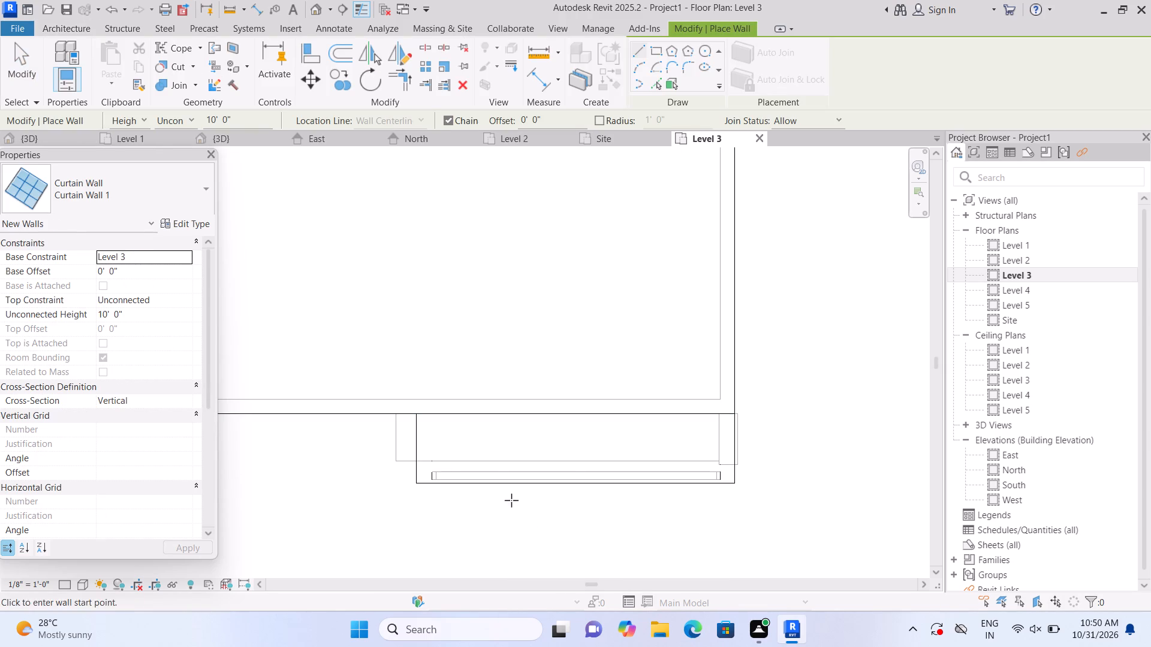
pyautogui.click(193, 184)
pyautogui.scroll(10, 151, 332)
pyautogui.click(155, 290)
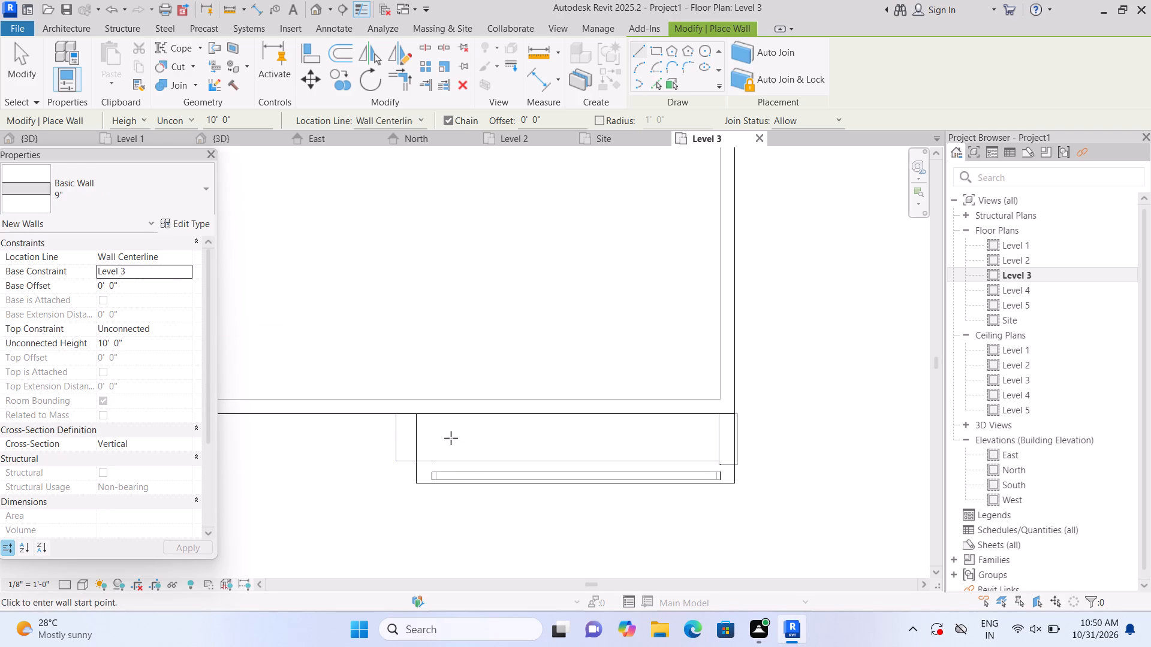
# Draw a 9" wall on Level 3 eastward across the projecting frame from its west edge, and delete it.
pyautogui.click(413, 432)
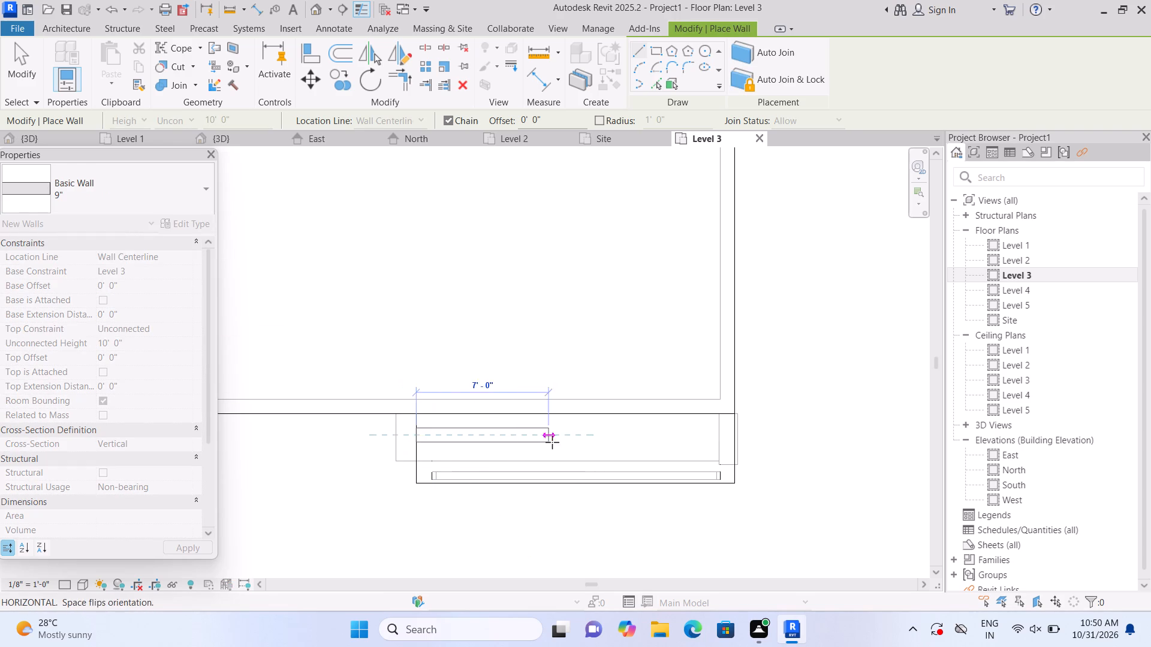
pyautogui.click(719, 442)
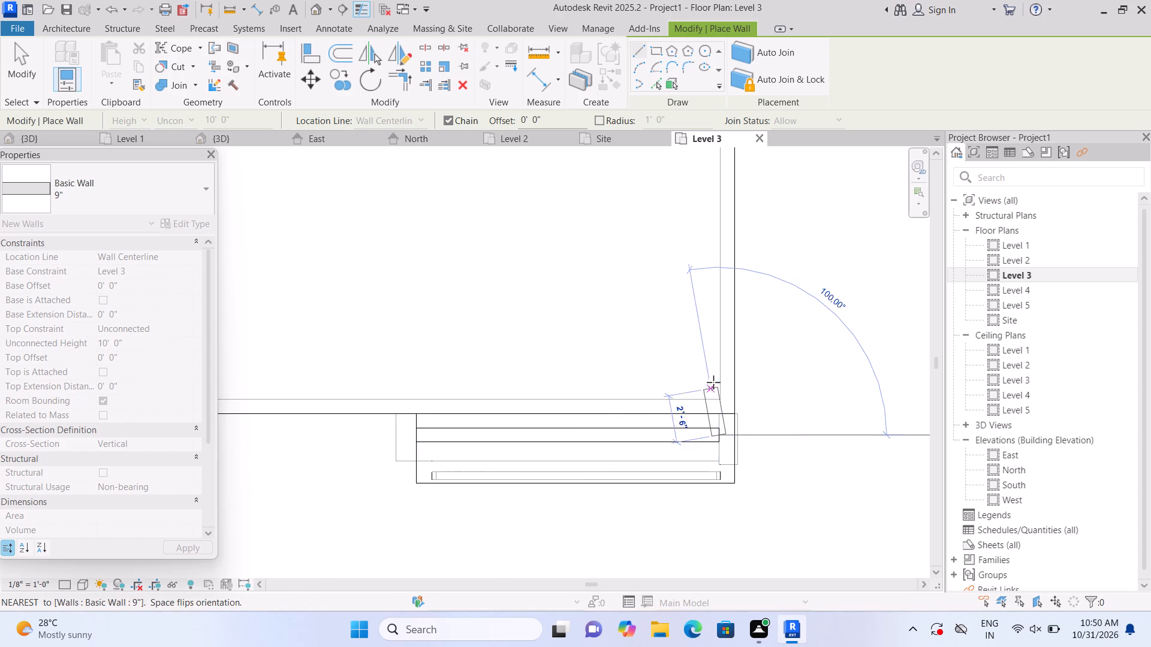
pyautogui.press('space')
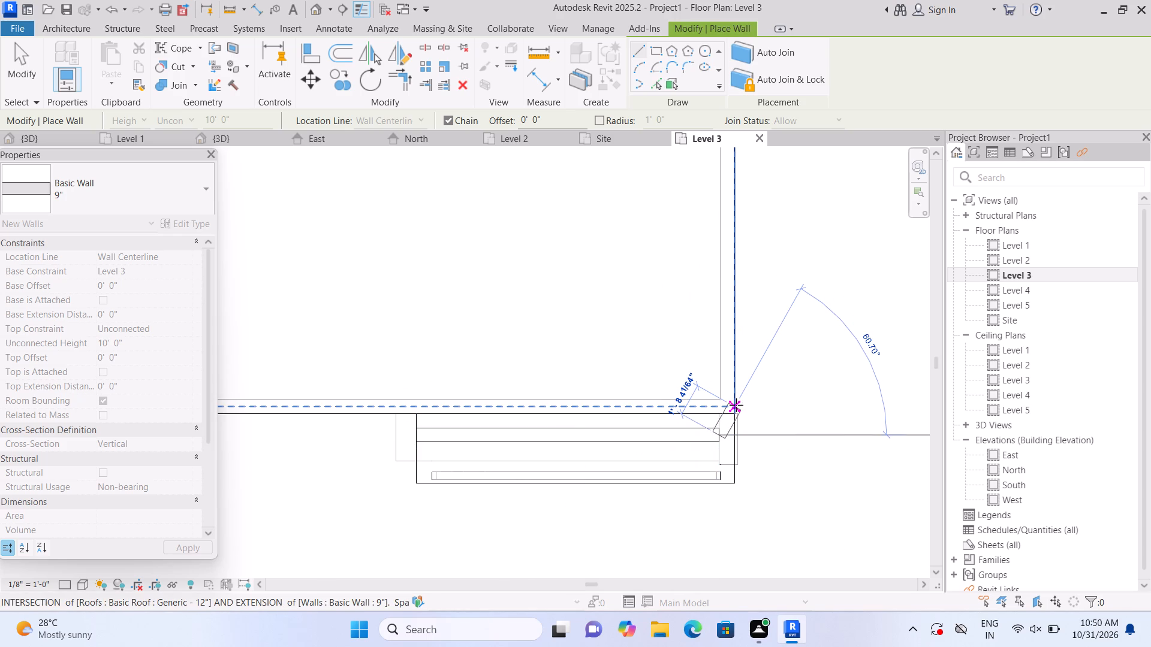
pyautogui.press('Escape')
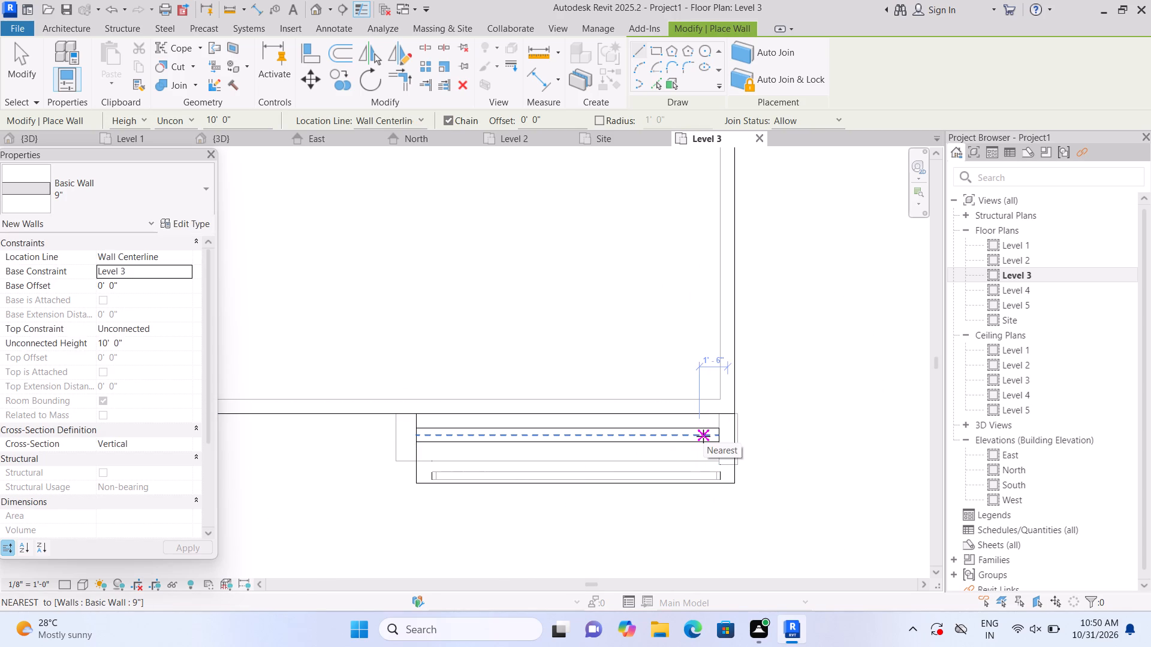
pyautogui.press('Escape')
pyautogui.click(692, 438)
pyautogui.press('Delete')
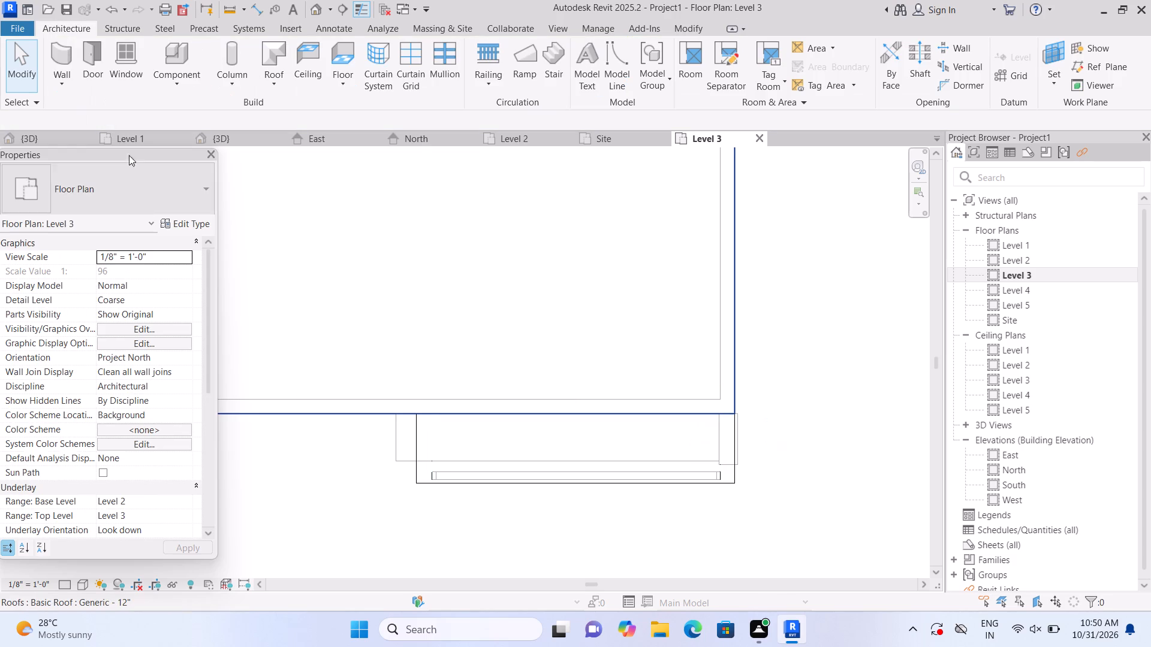
# Draw a closed rectangle of 9" walls on Level 3, about 16' by 5' 6", behind the glass railing and flush with the building's east face.
pyautogui.click(70, 61)
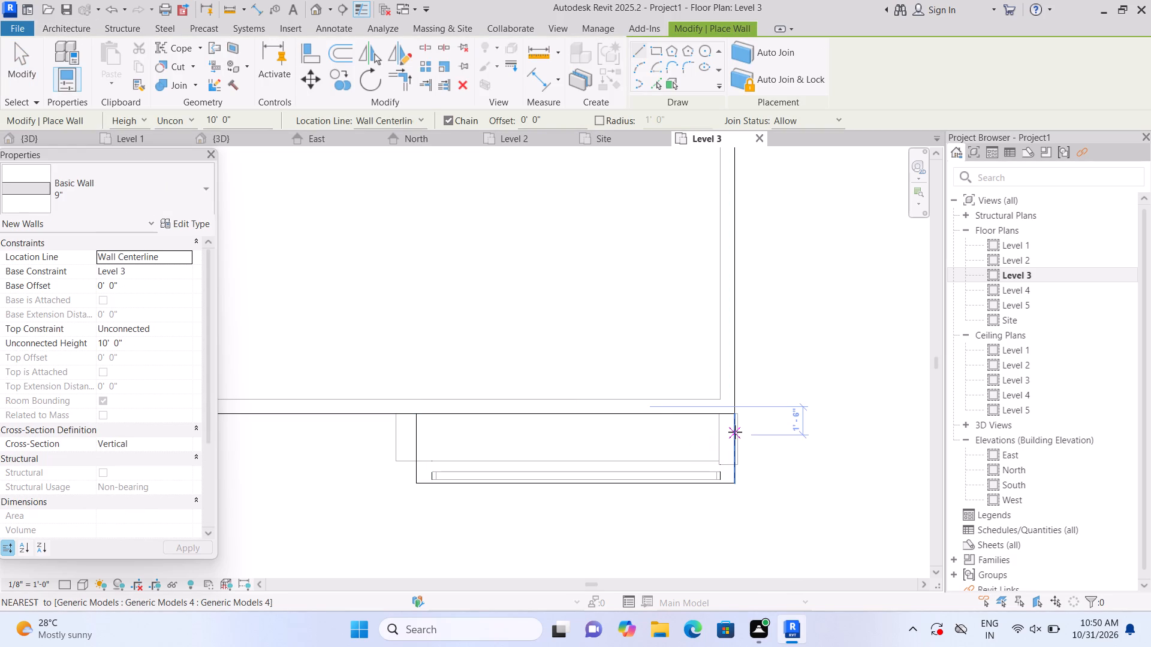
pyautogui.click(735, 432)
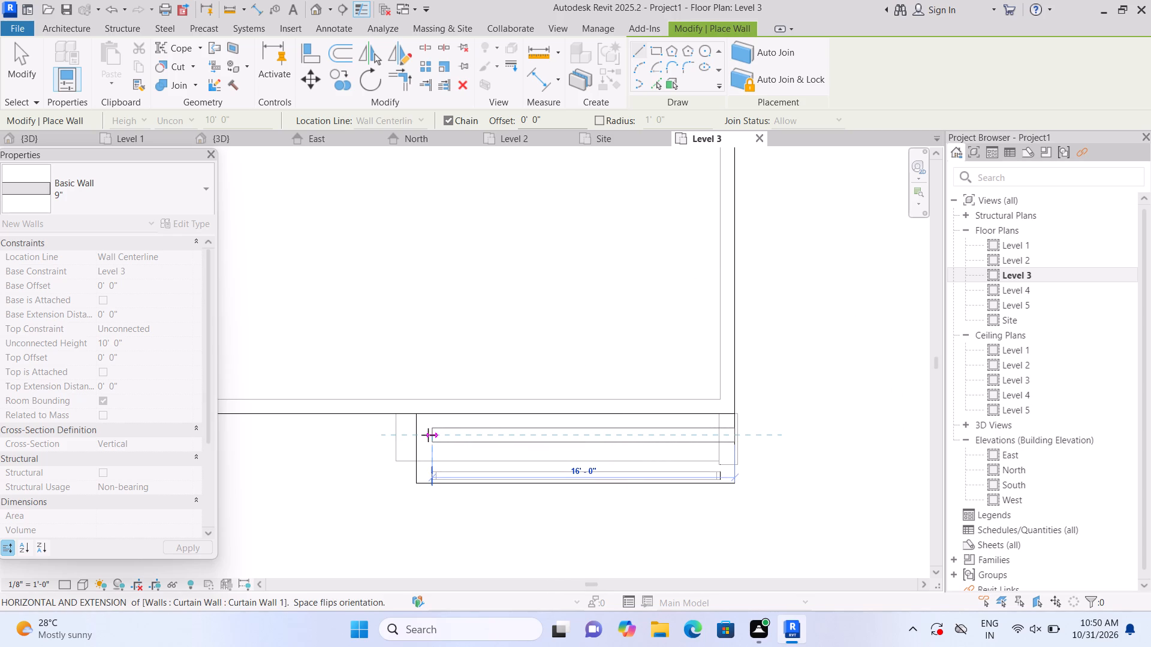
pyautogui.click(428, 435)
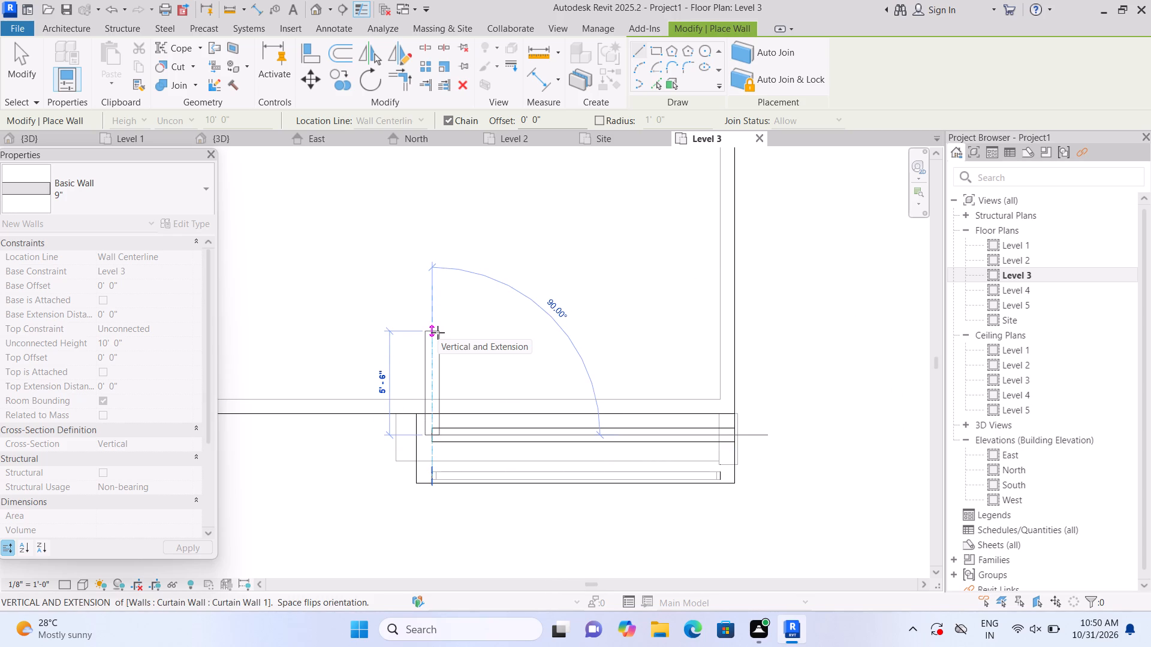
pyautogui.click(435, 332)
pyautogui.click(435, 332)
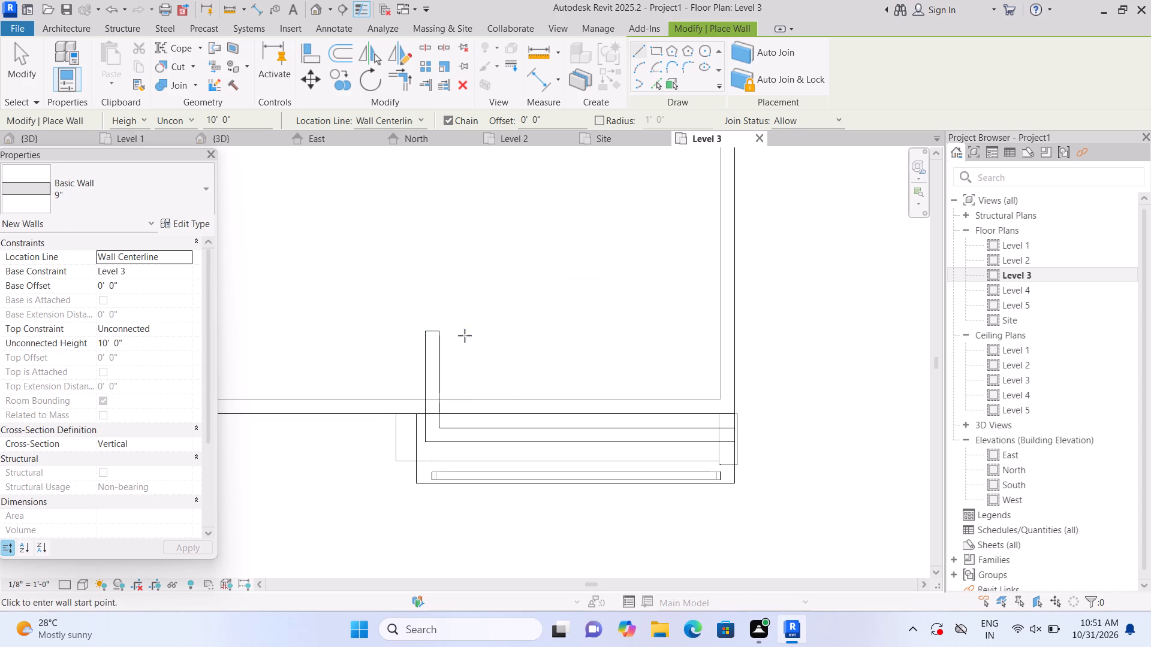
pyautogui.click(430, 335)
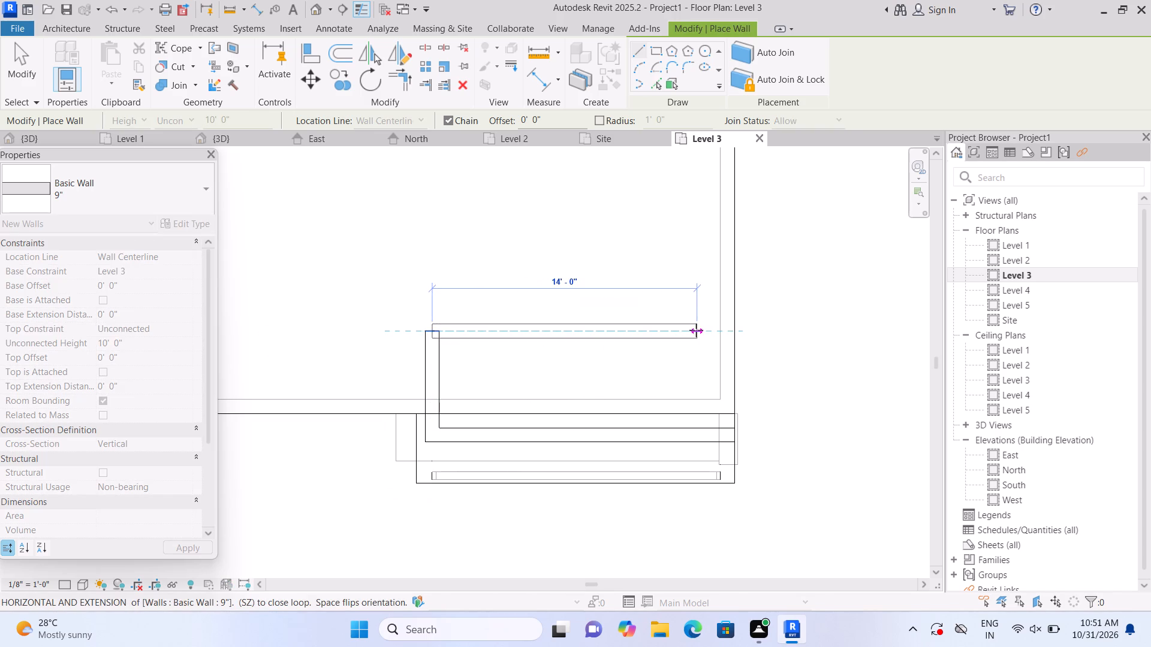
pyautogui.click(728, 328)
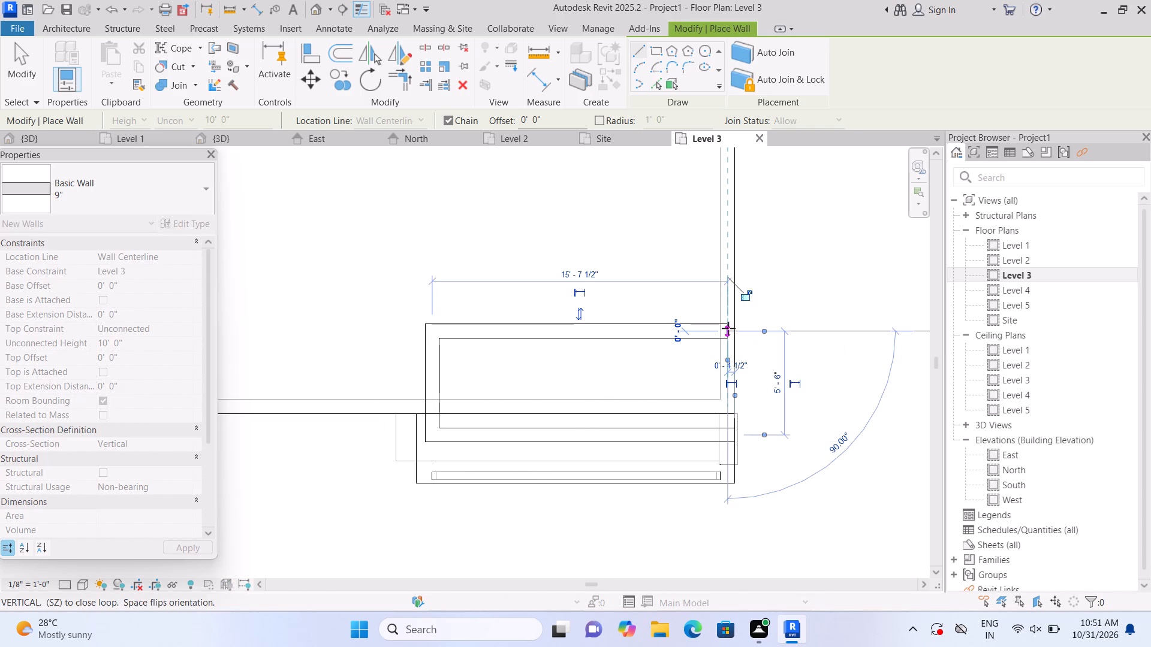
pyautogui.click(728, 328)
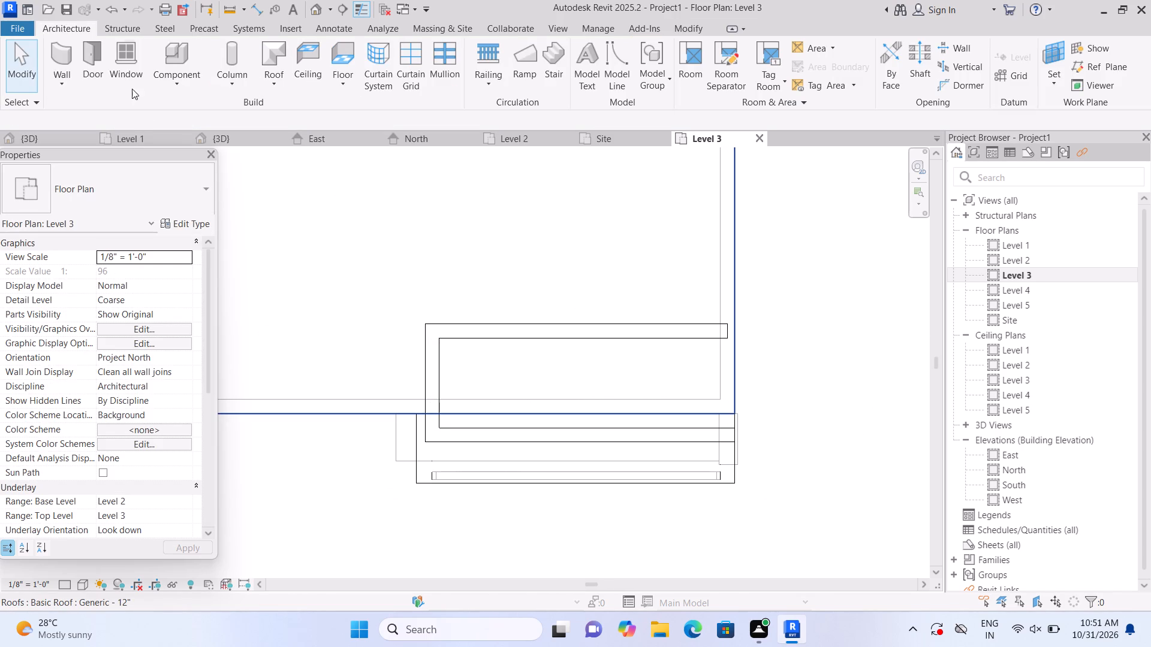
pyautogui.click(64, 58)
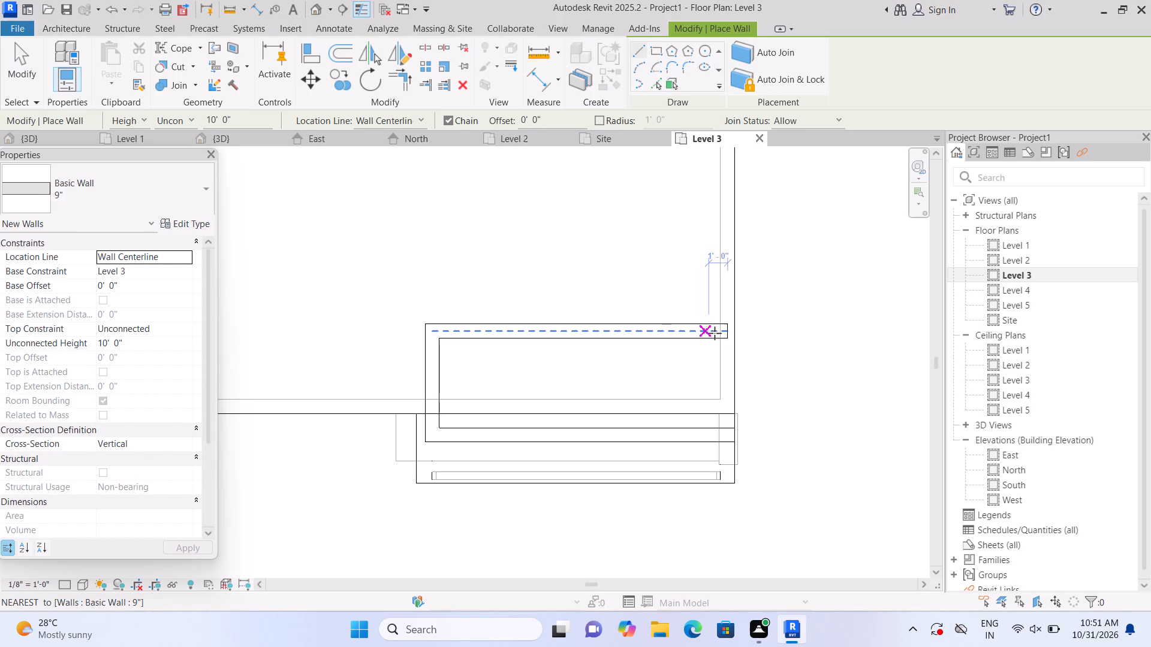
pyautogui.click(722, 329)
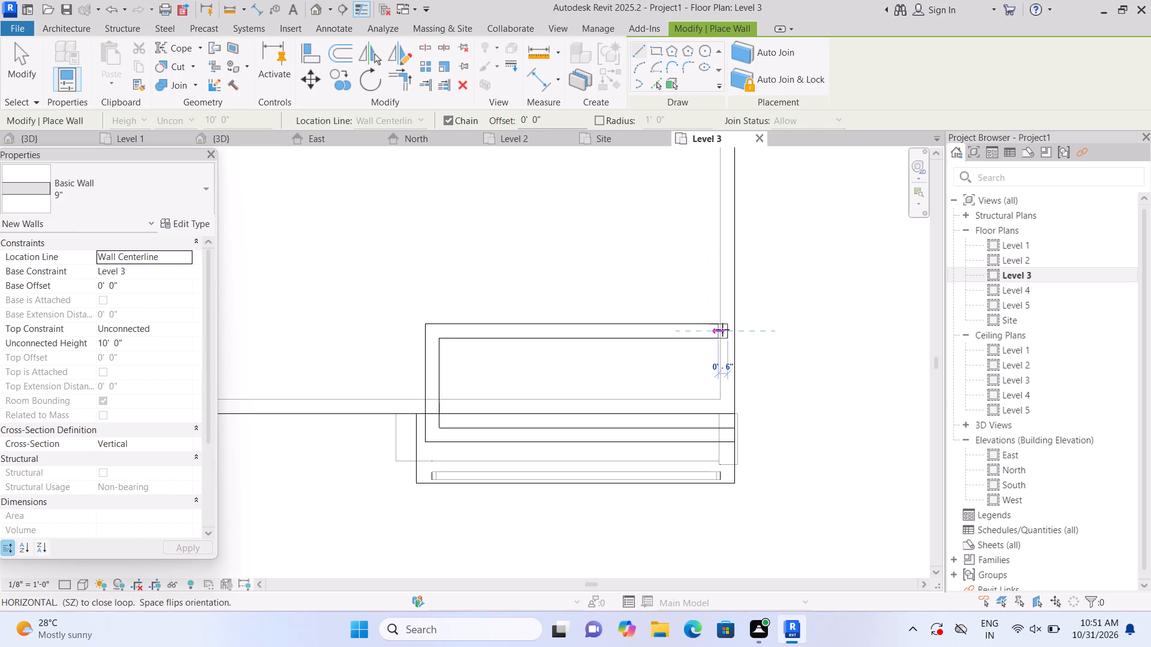
pyautogui.click(725, 434)
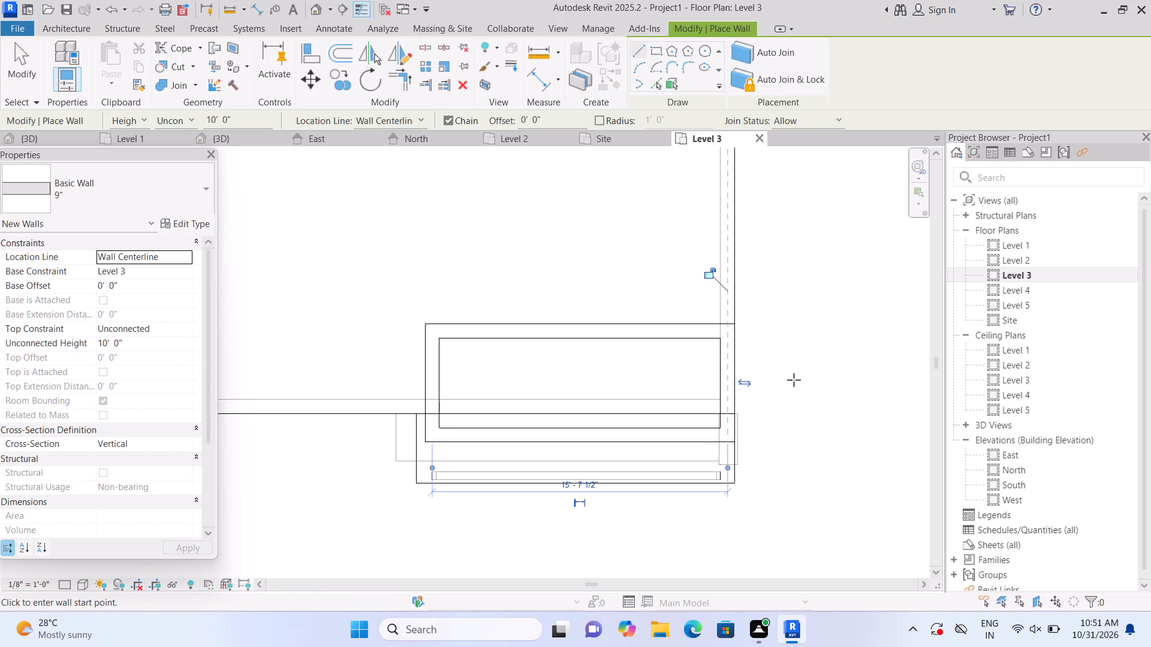
pyautogui.press('Escape')
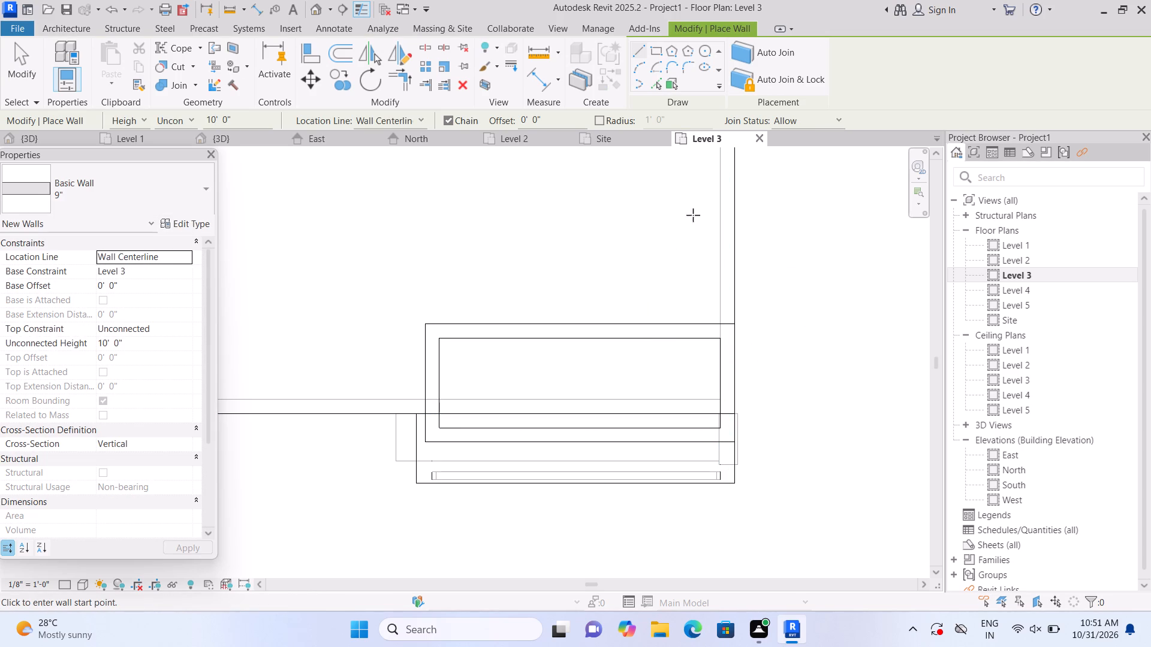
# Examine the new Level 3 wall enclosure above the entrance in the 3D view.
pyautogui.click(315, 8)
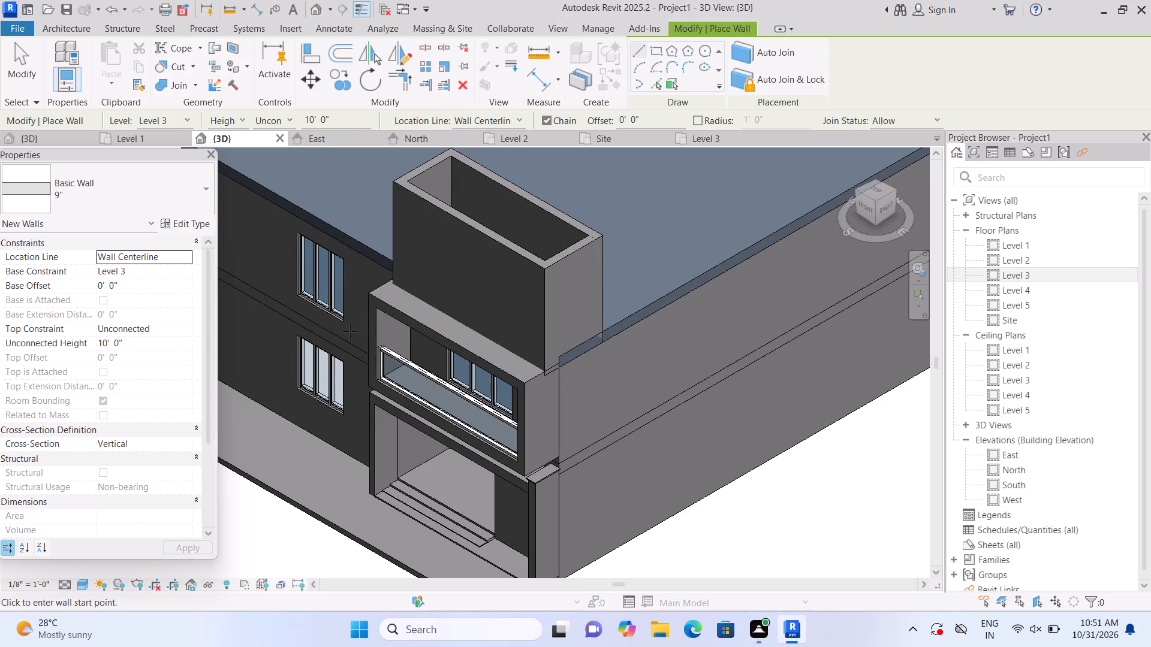
pyautogui.scroll(-1, 361, 421)
pyautogui.moveTo(220, 524); pyautogui.dragTo(269, 530, button='middle')
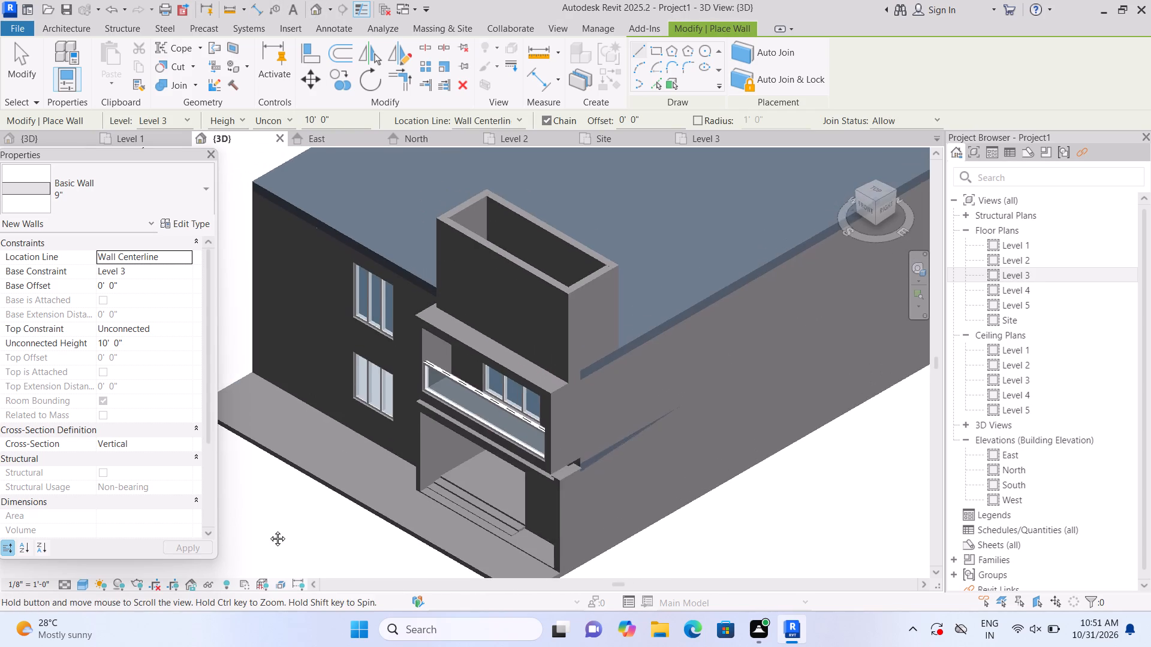
pyautogui.moveTo(269, 530); pyautogui.dragTo(279, 524, button='middle')
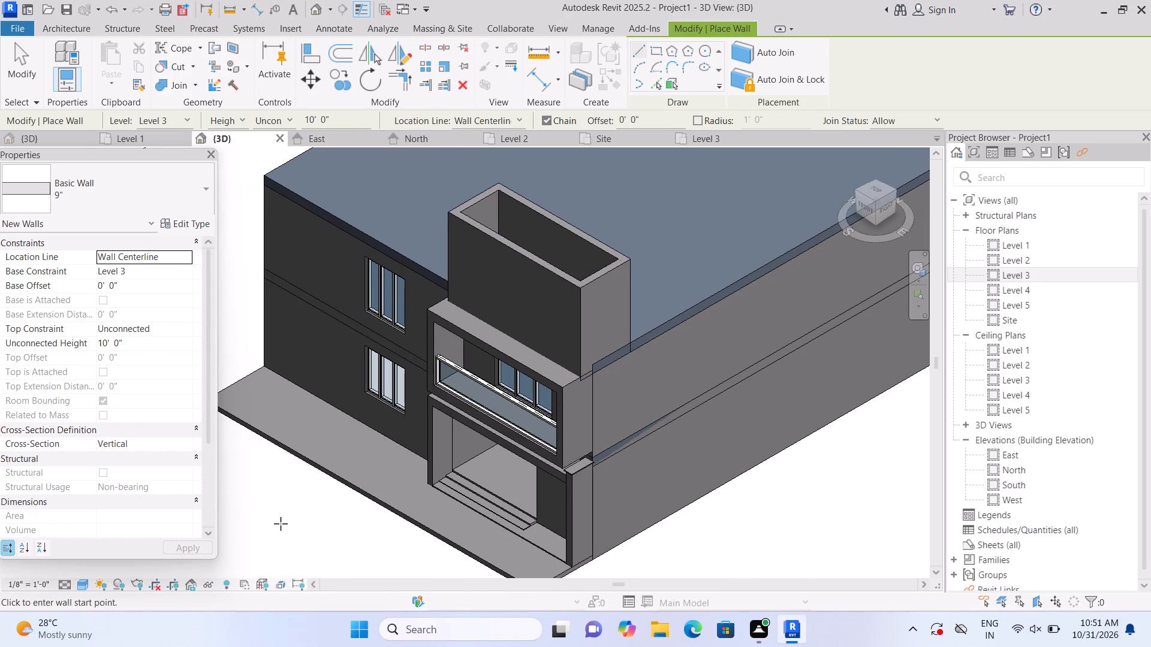
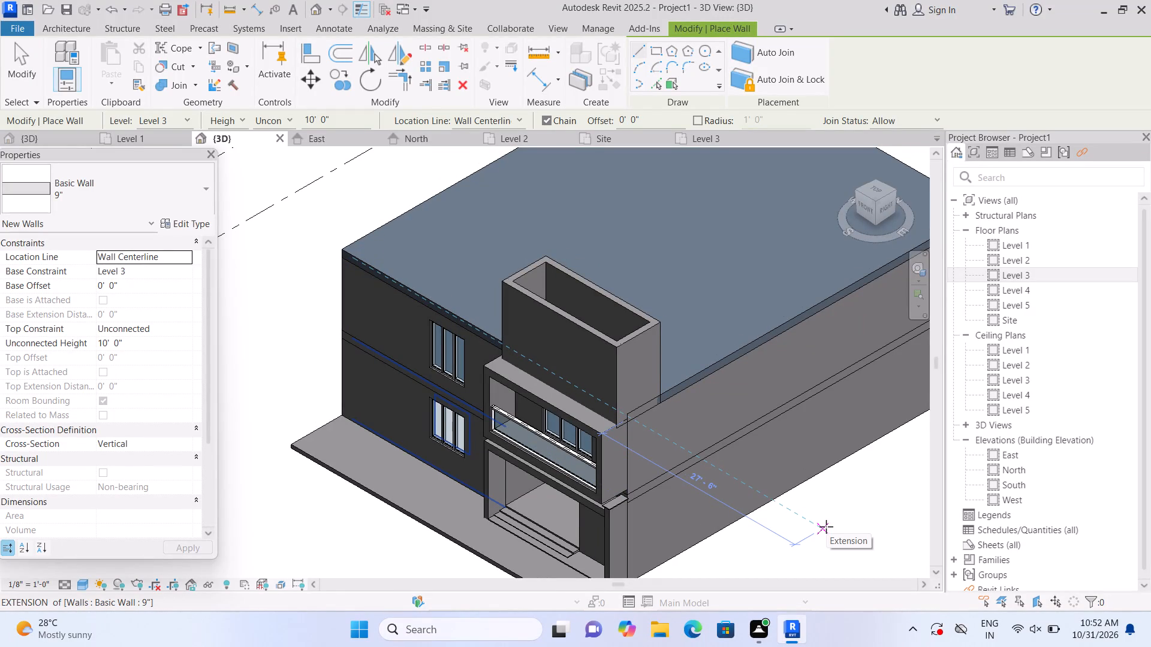
# On the Level 4 floor plan, set the underlay's base level to Level 3.
pyautogui.doubleClick(994, 273)
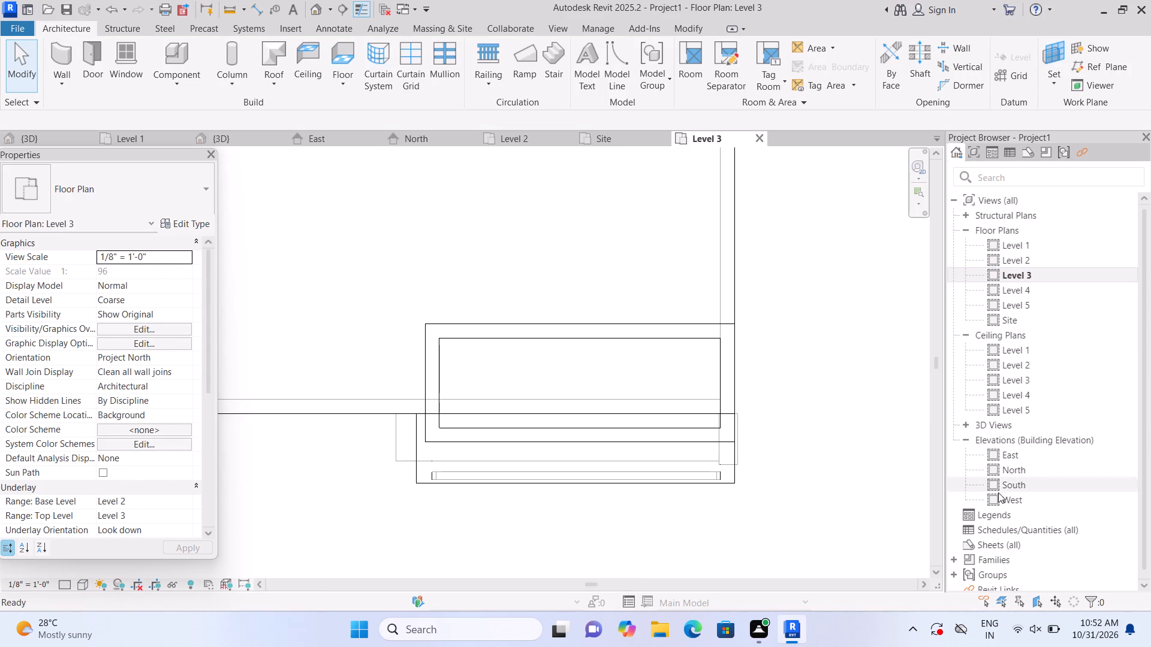
pyautogui.doubleClick(993, 451)
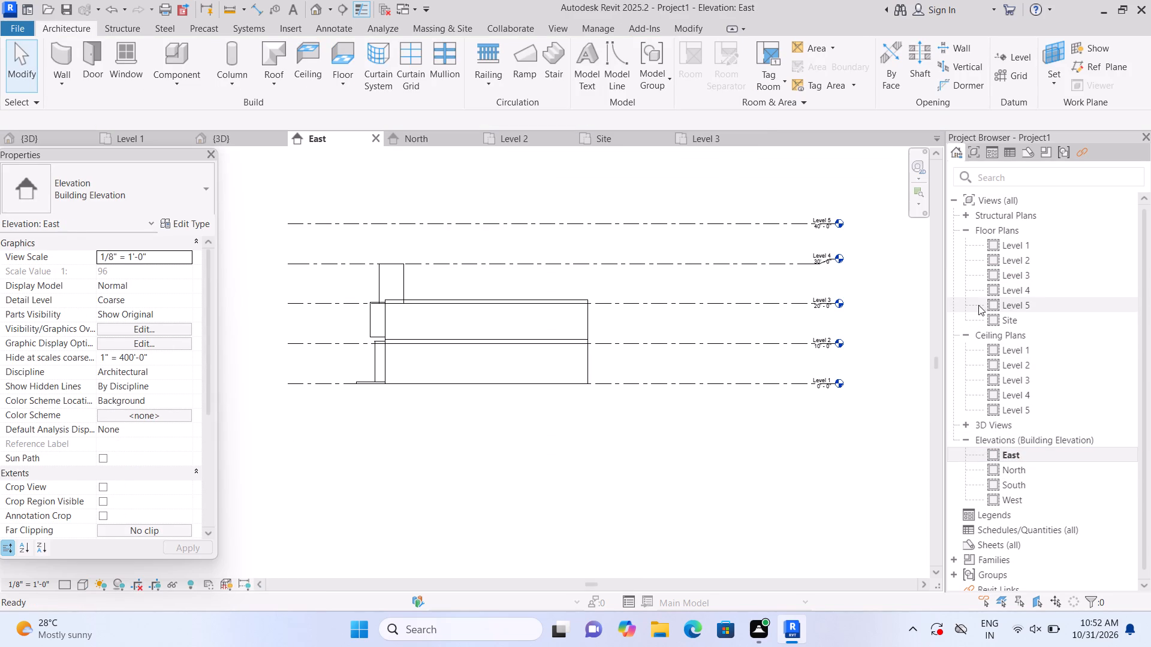
pyautogui.doubleClick(991, 285)
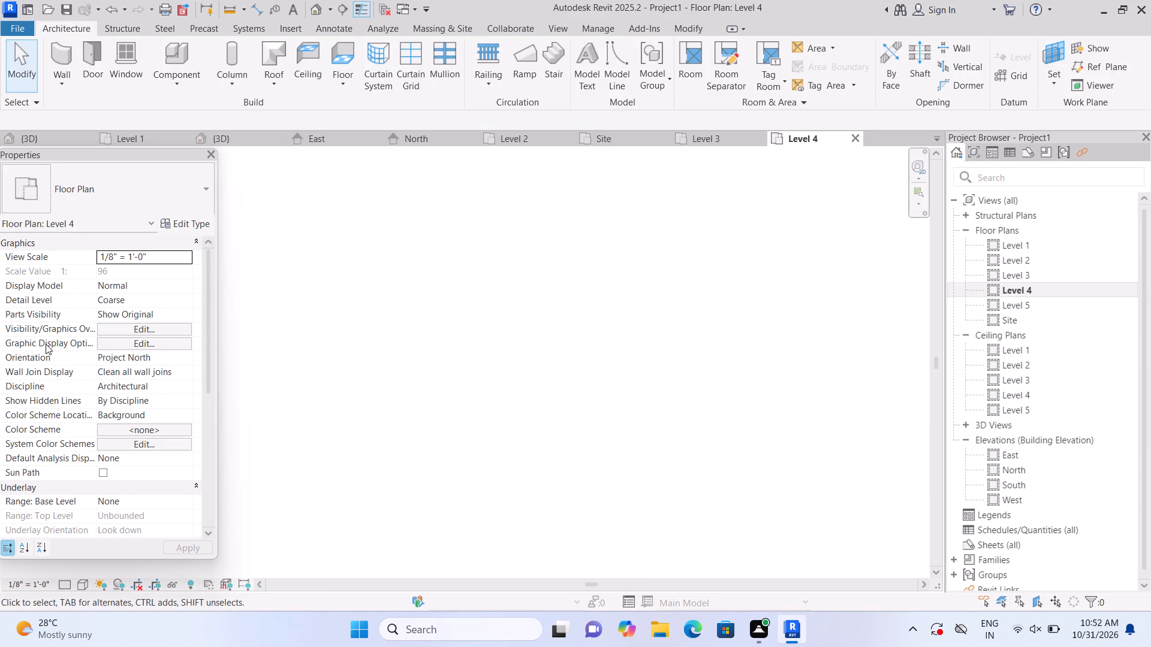
pyautogui.click(194, 482)
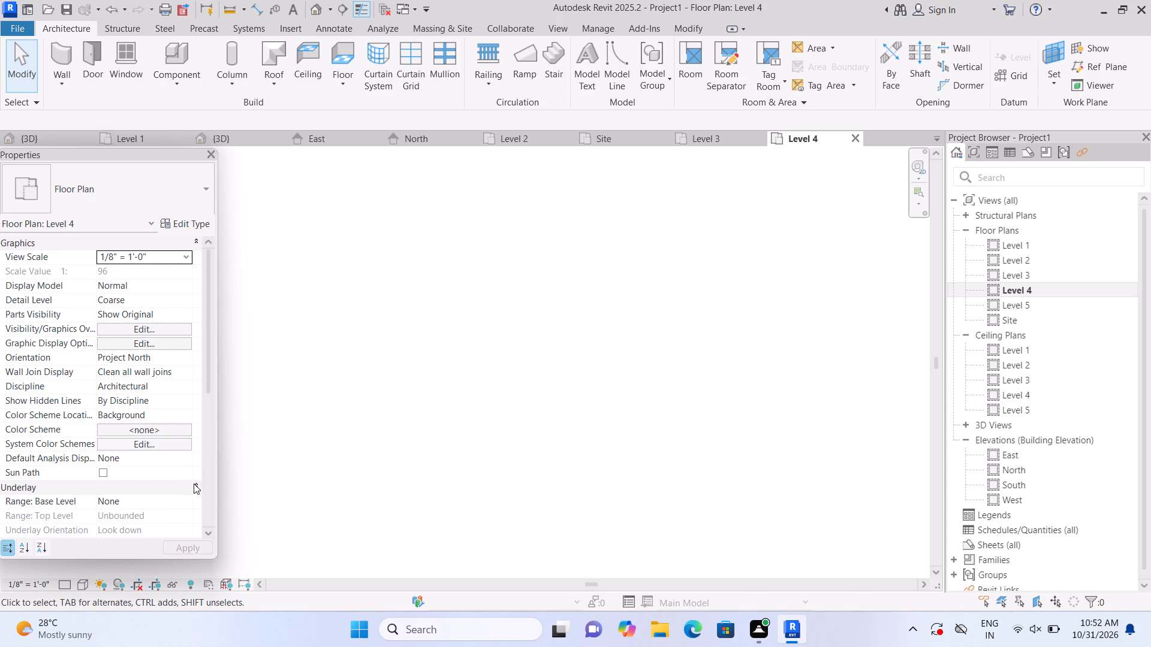
pyautogui.click(194, 483)
pyautogui.click(195, 485)
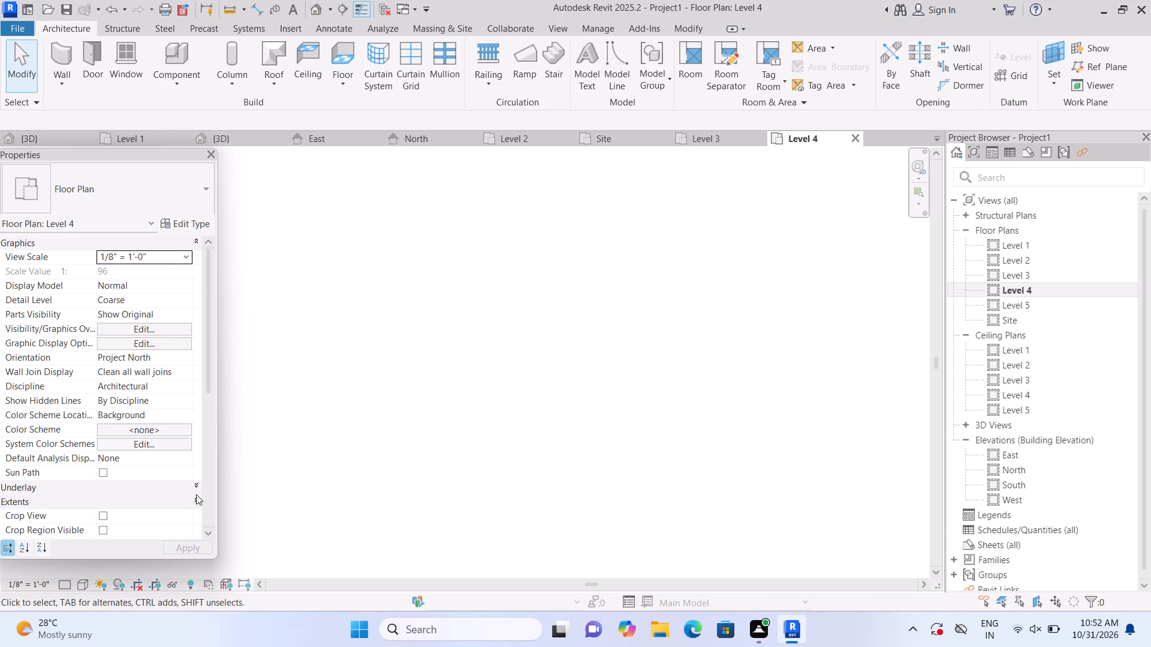
pyautogui.click(196, 482)
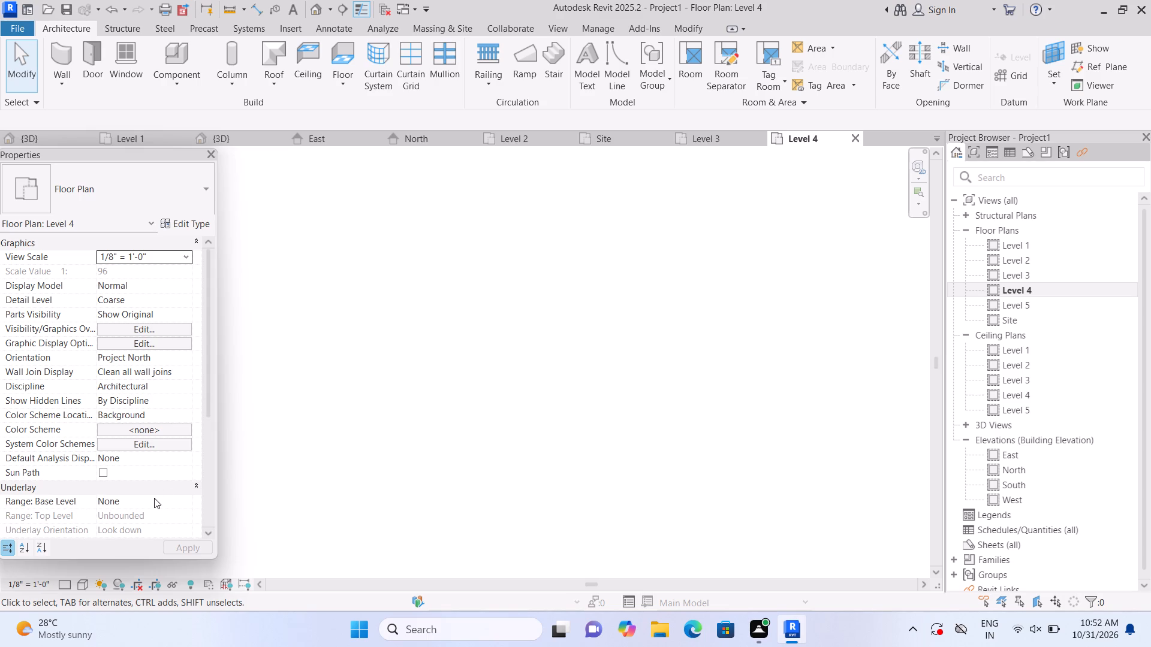
pyautogui.click(154, 498)
pyautogui.click(185, 502)
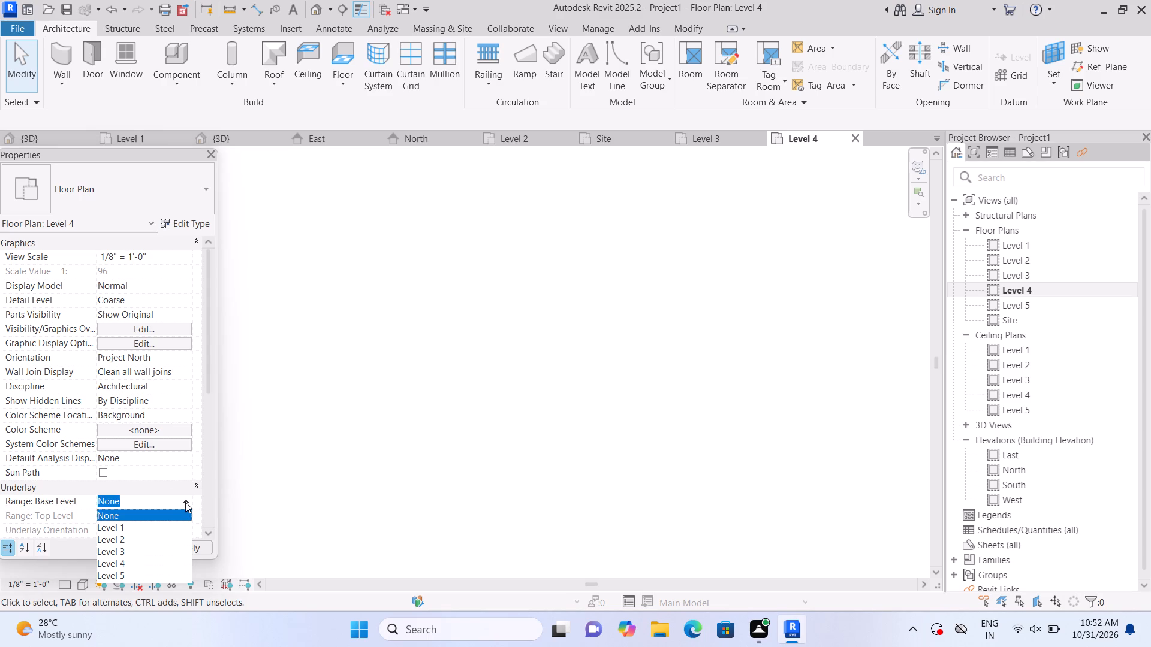
pyautogui.click(141, 553)
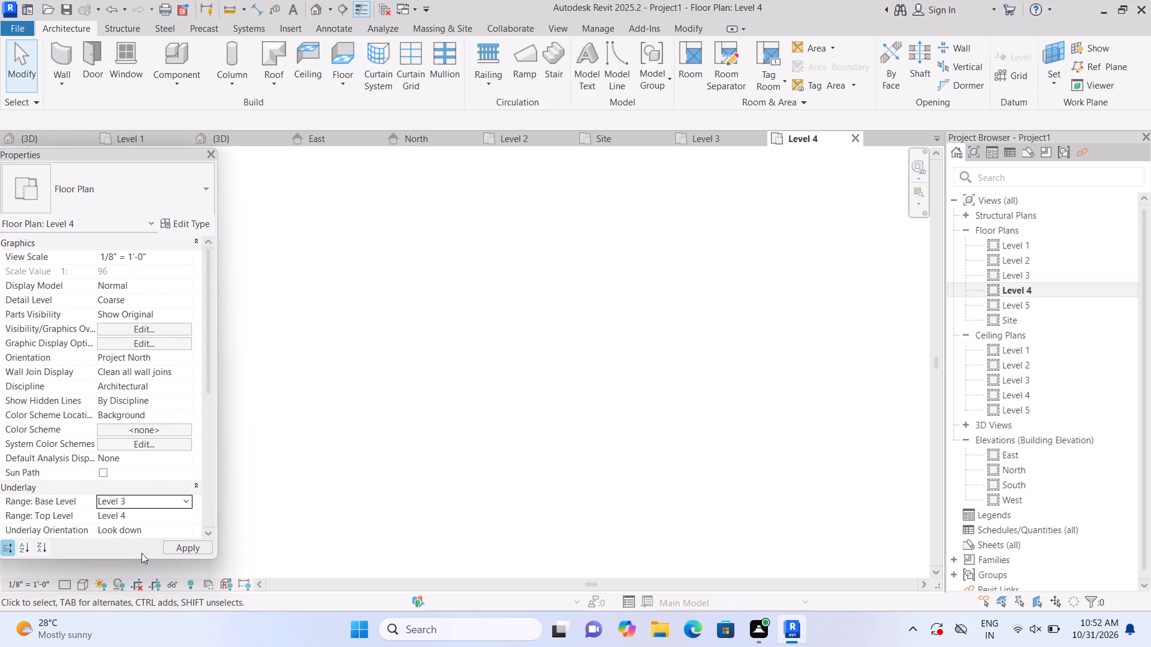
pyautogui.click(186, 546)
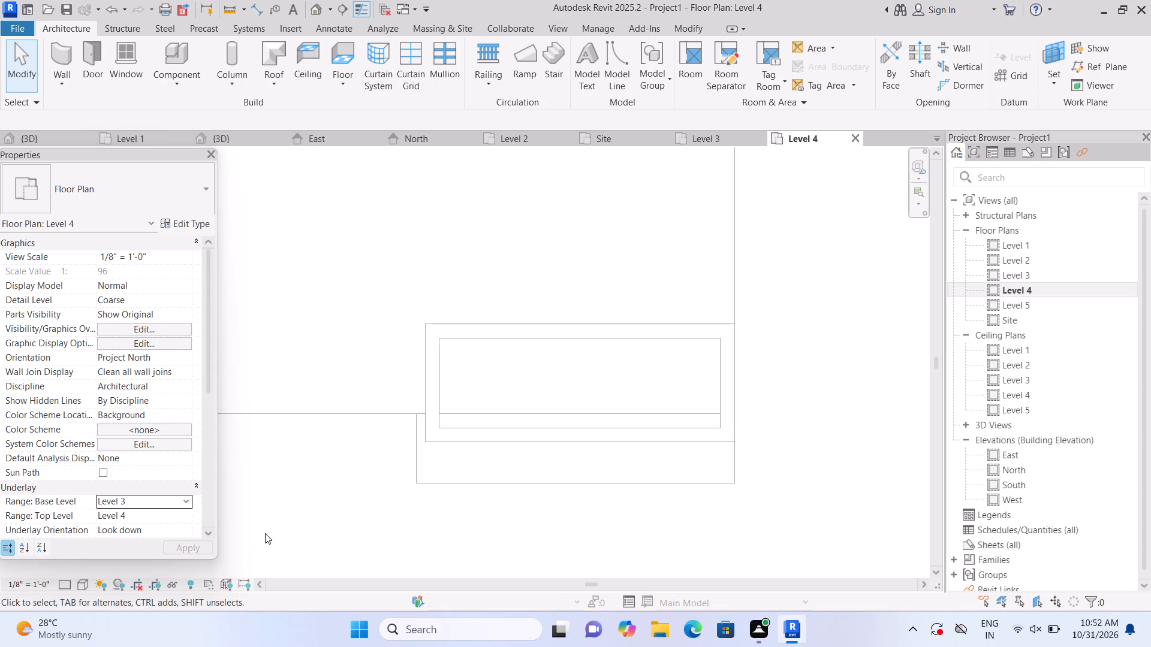
# Create a Generic - 12" footprint roof on Level 4 from a 16' 4 1/2" by 6' 3" rectangle along the enclosure's outer wall faces, all edges sloped.
pyautogui.scroll(-3, 269, 537)
pyautogui.moveTo(318, 551); pyautogui.dragTo(453, 544, button='middle')
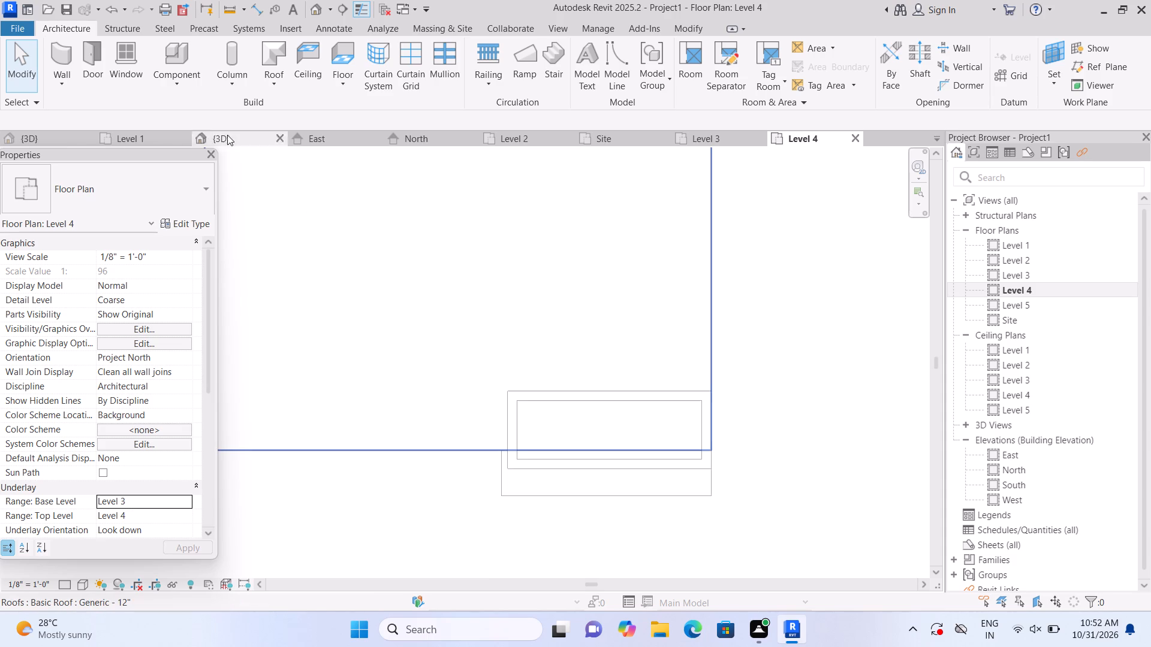
pyautogui.click(276, 85)
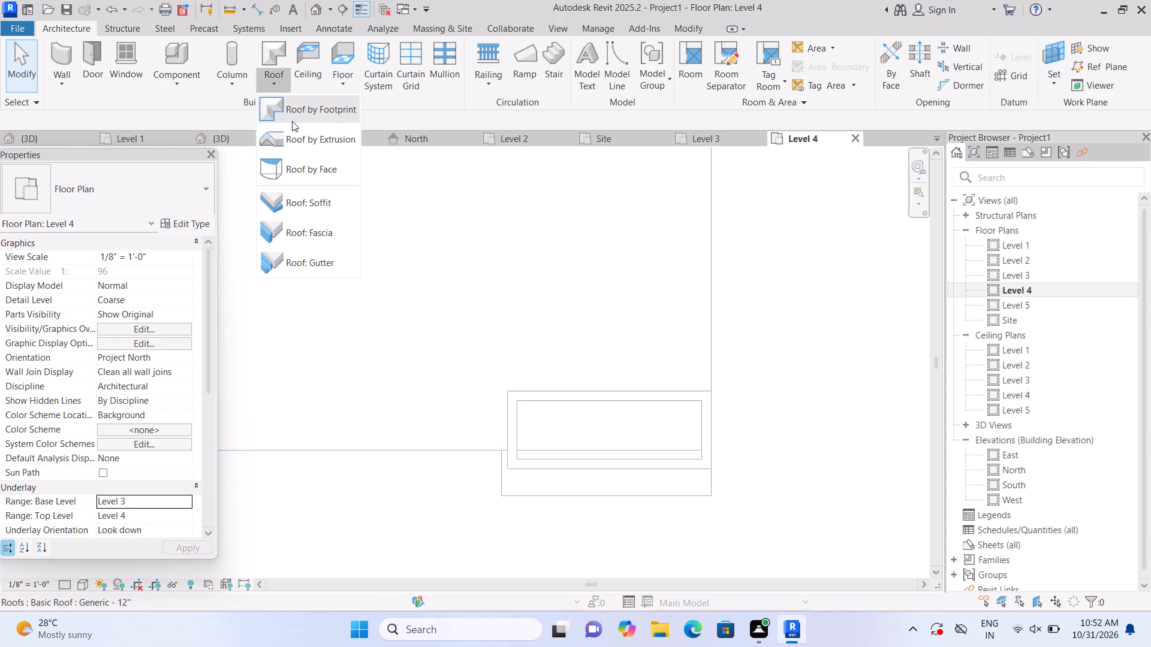
pyautogui.click(292, 121)
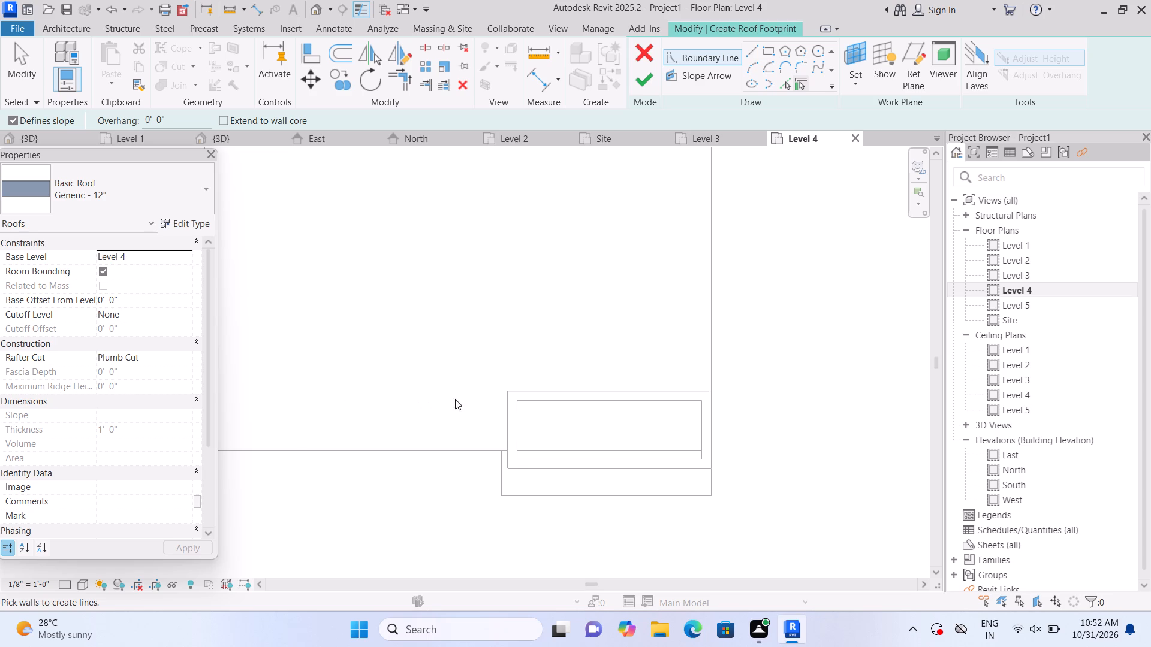
pyautogui.click(774, 56)
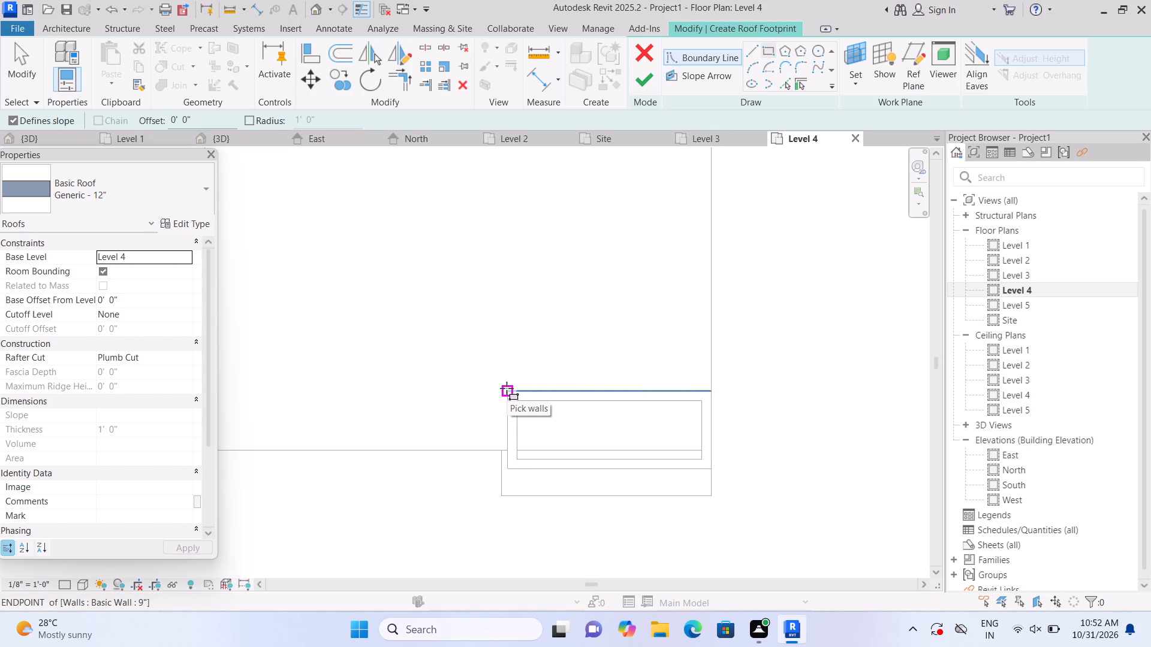
pyautogui.click(507, 388)
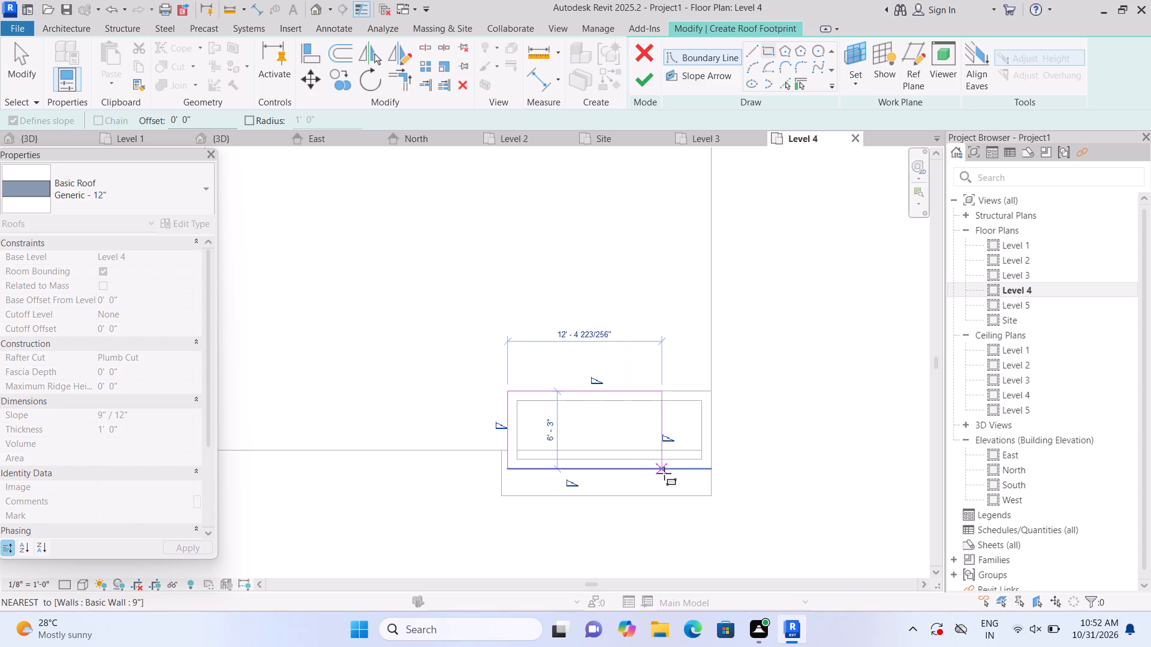
pyautogui.click(706, 470)
pyautogui.click(647, 83)
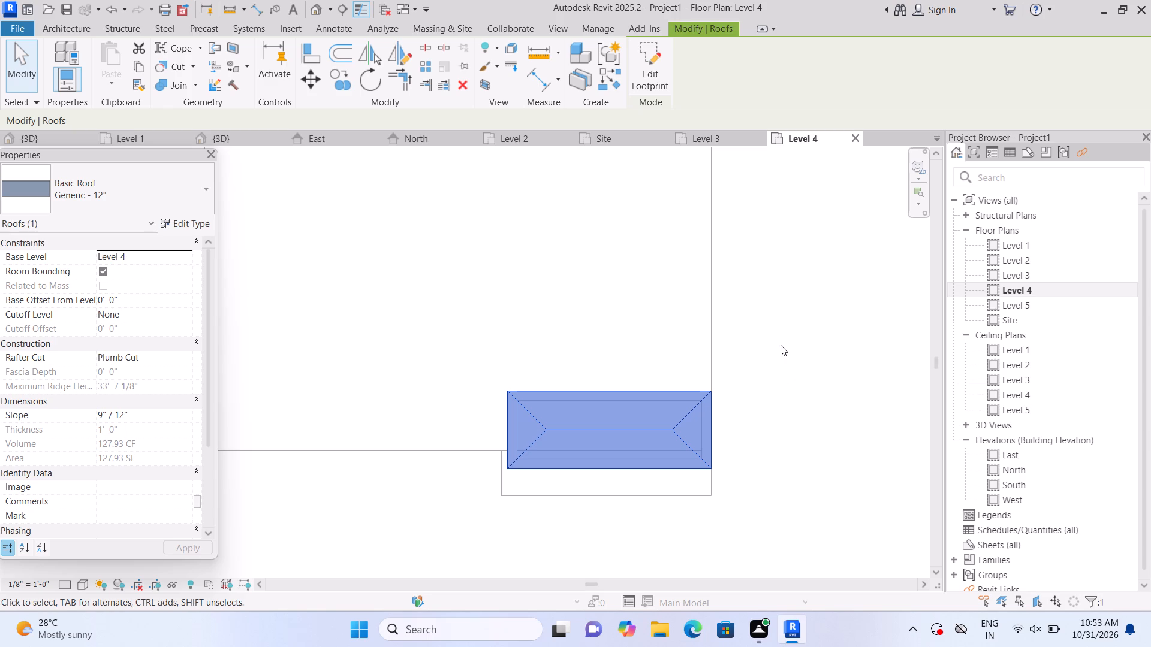
# In the 3D view, edit the enclosure roof's footprint so its two long edges no longer define slope, making a gable roof.
pyautogui.click(314, 8)
pyautogui.scroll(1, 487, 415)
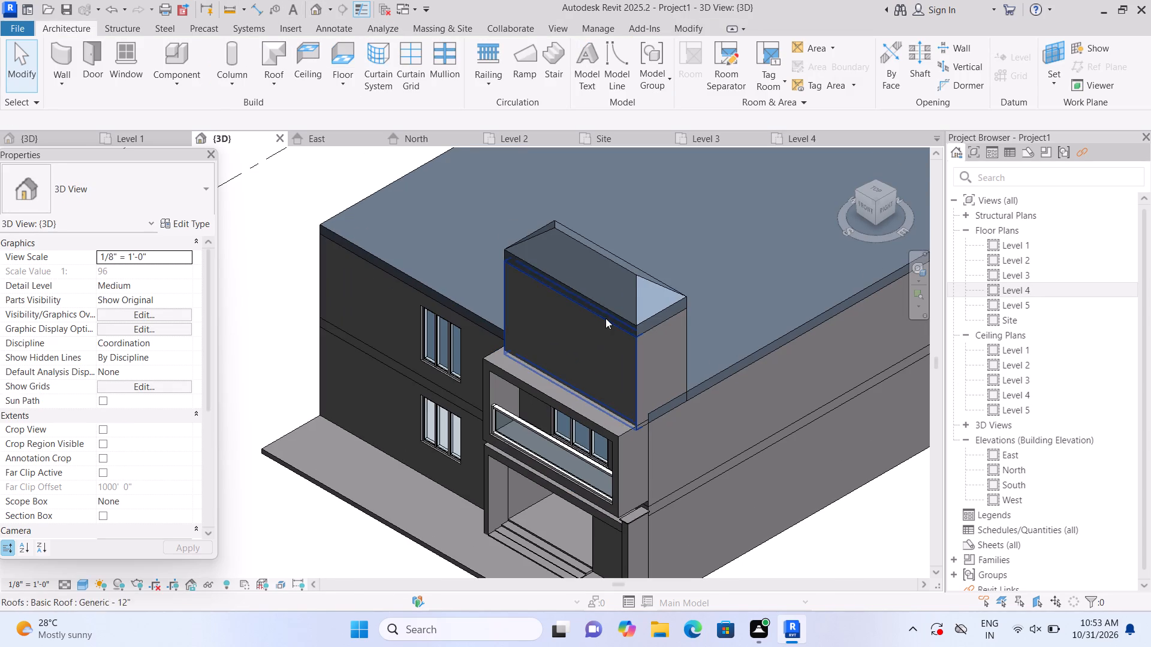
pyautogui.doubleClick(608, 313)
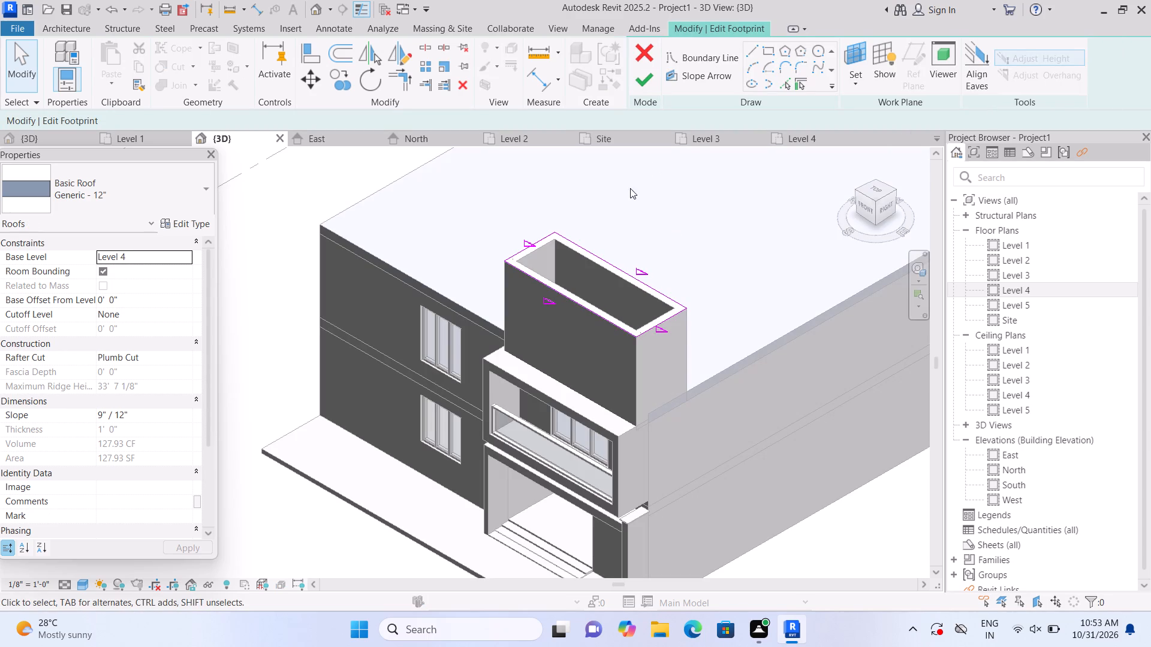
pyautogui.click(615, 264)
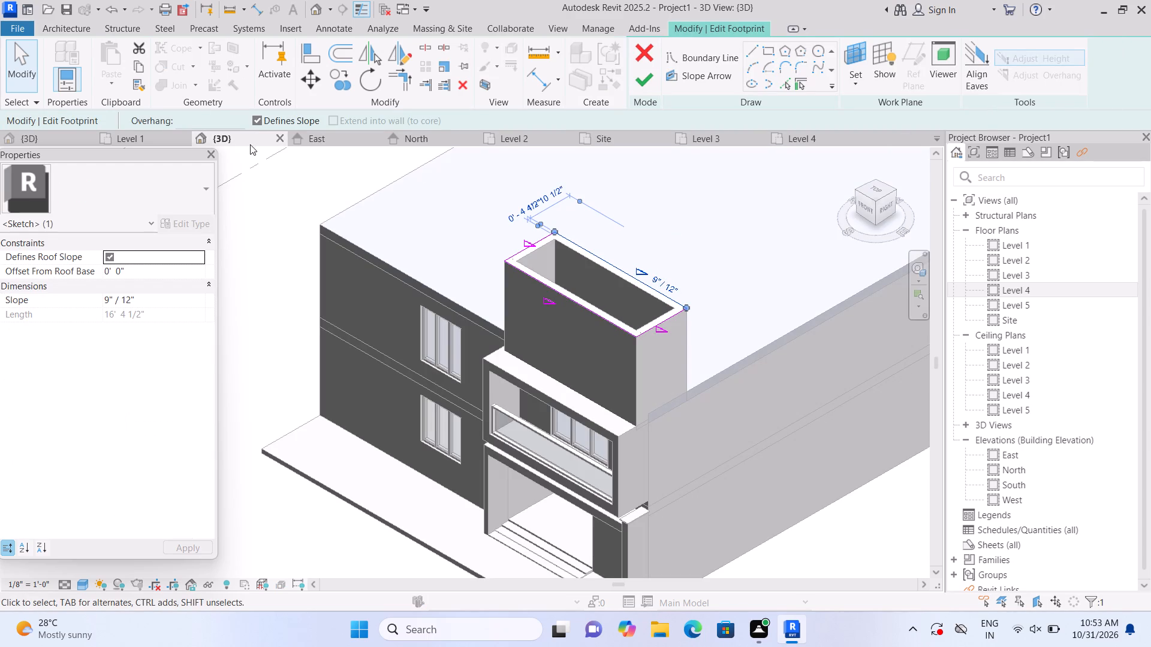
pyautogui.click(257, 117)
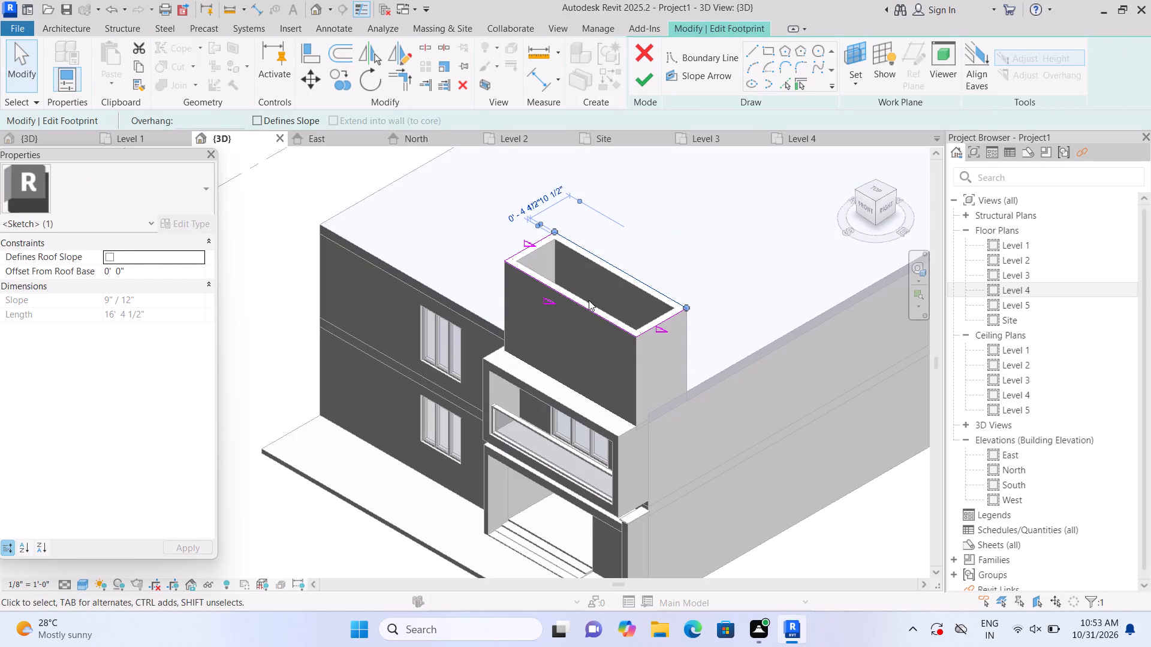
pyautogui.click(589, 309)
pyautogui.click(257, 117)
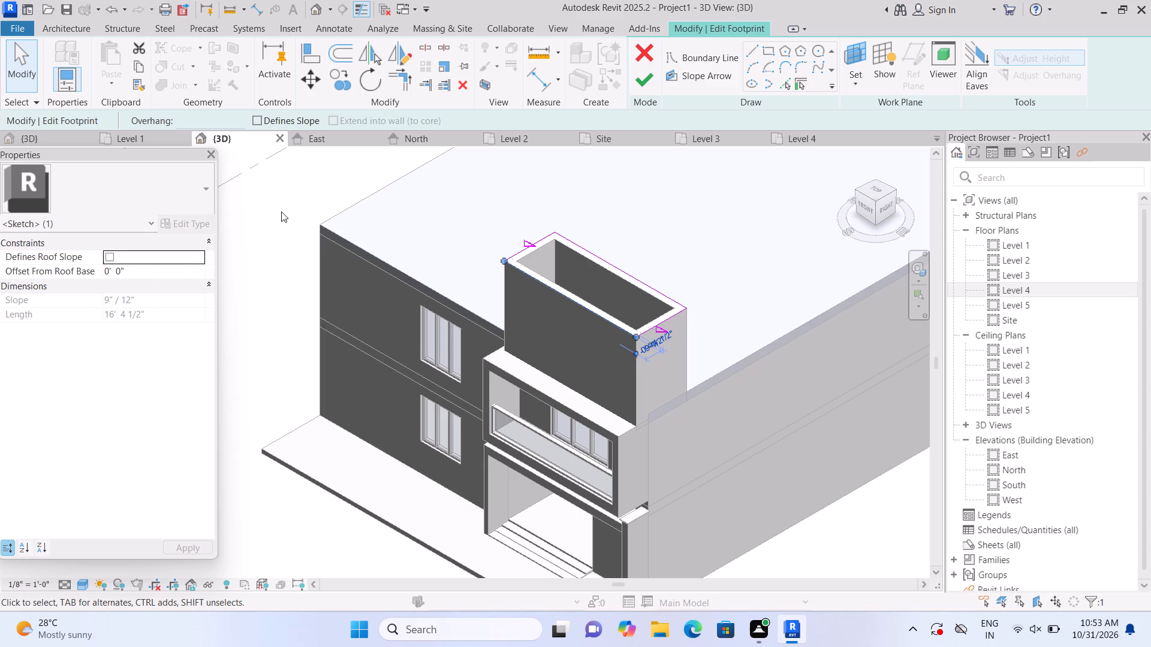
pyautogui.scroll(3, 581, 341)
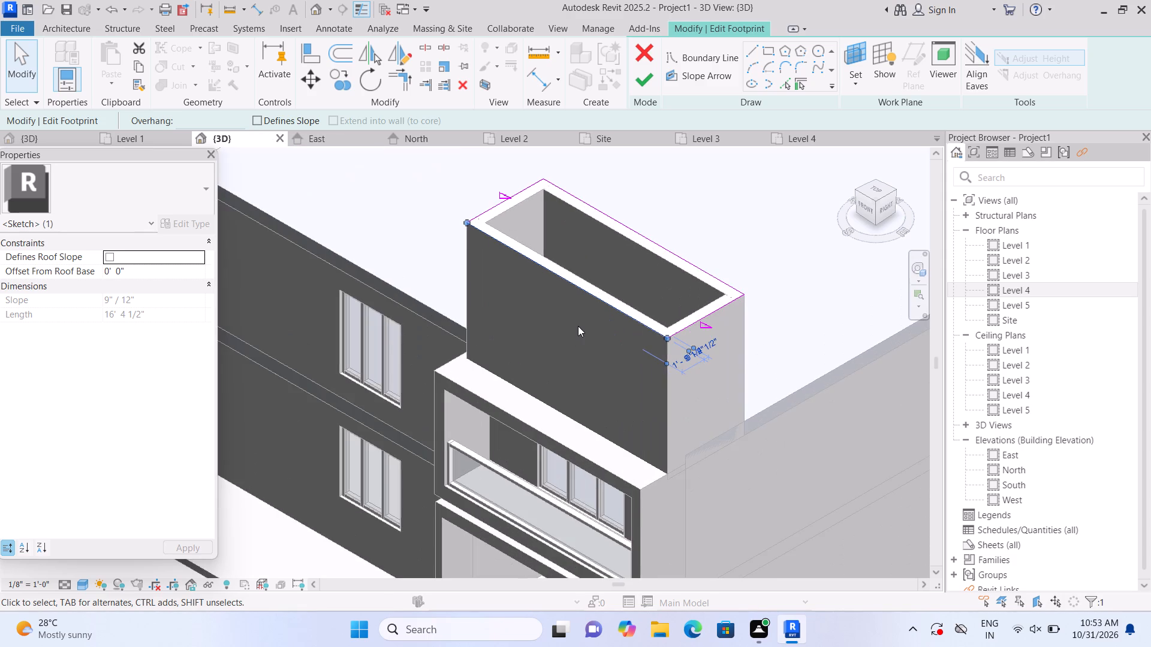
pyautogui.scroll(-2, 578, 326)
pyautogui.click(643, 84)
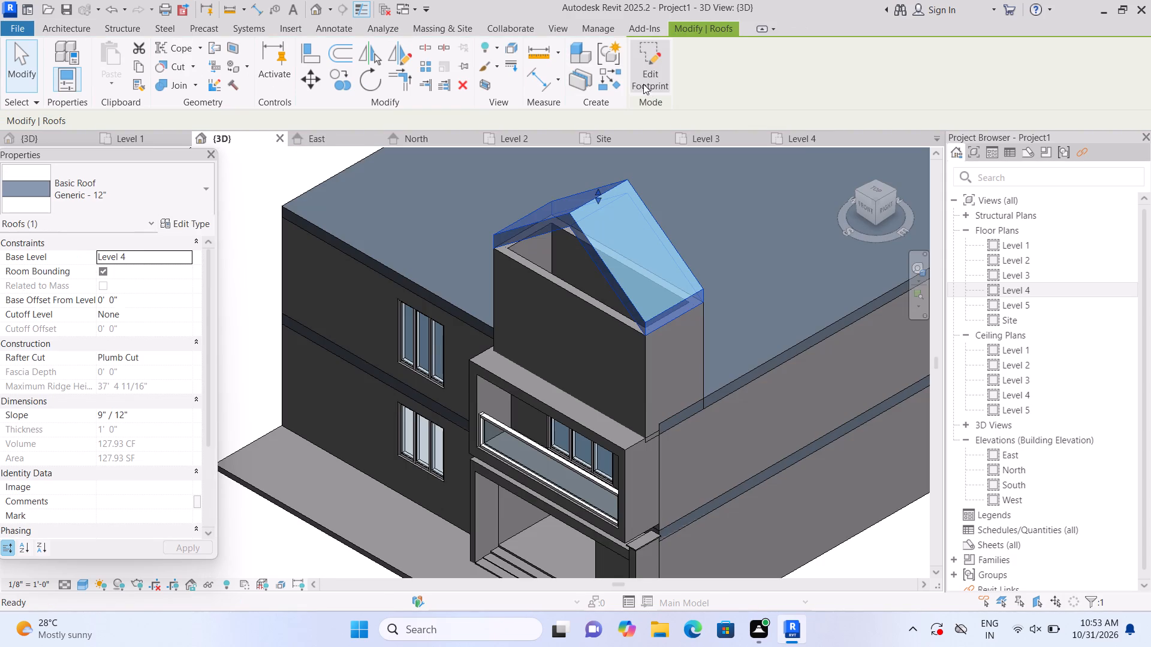
pyautogui.click(258, 356)
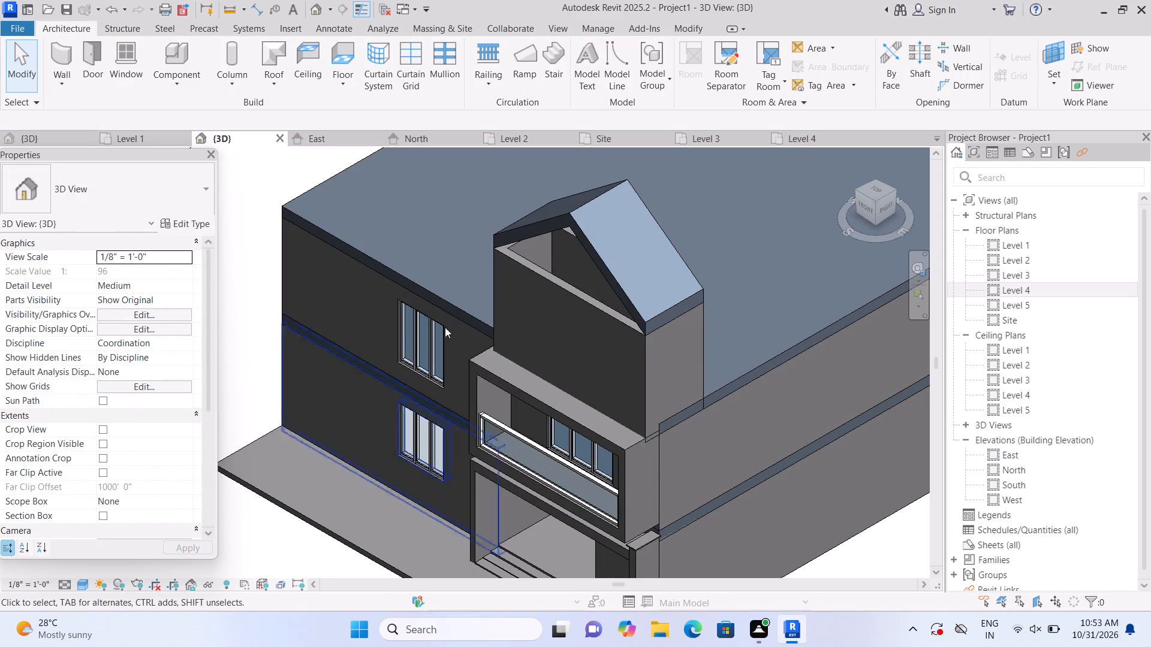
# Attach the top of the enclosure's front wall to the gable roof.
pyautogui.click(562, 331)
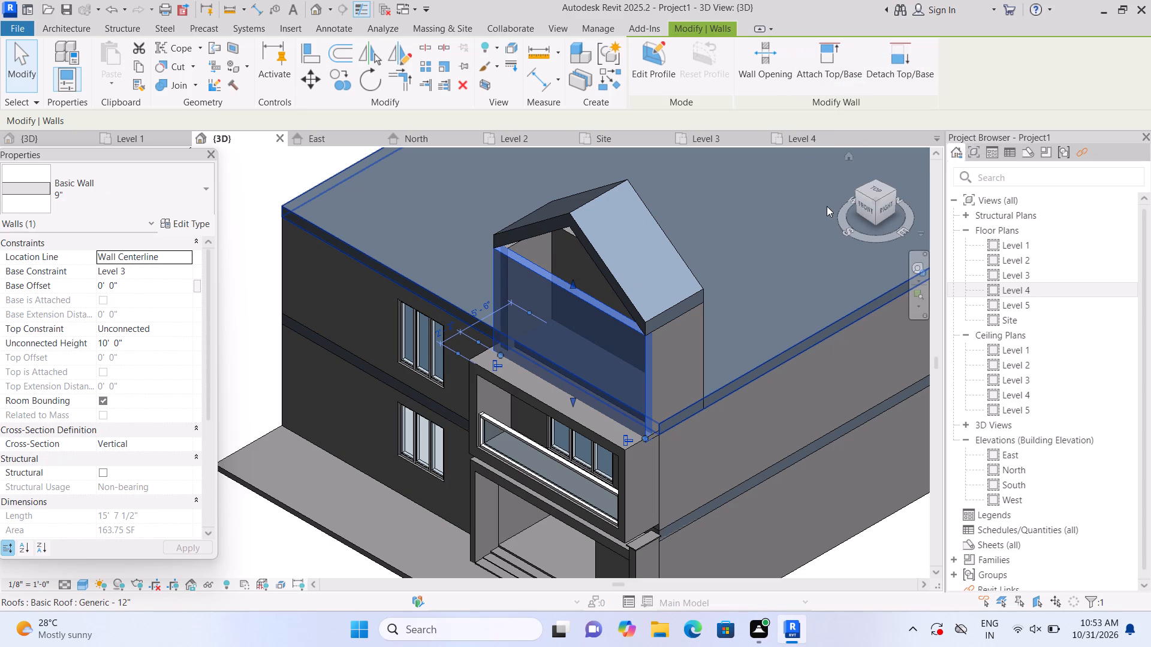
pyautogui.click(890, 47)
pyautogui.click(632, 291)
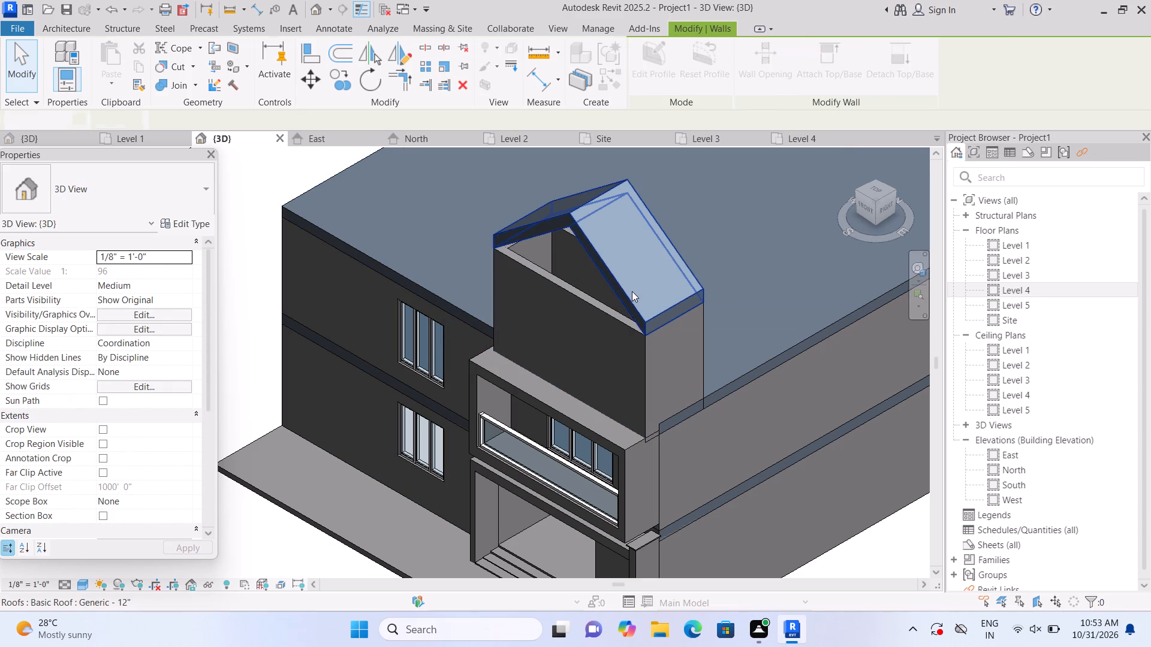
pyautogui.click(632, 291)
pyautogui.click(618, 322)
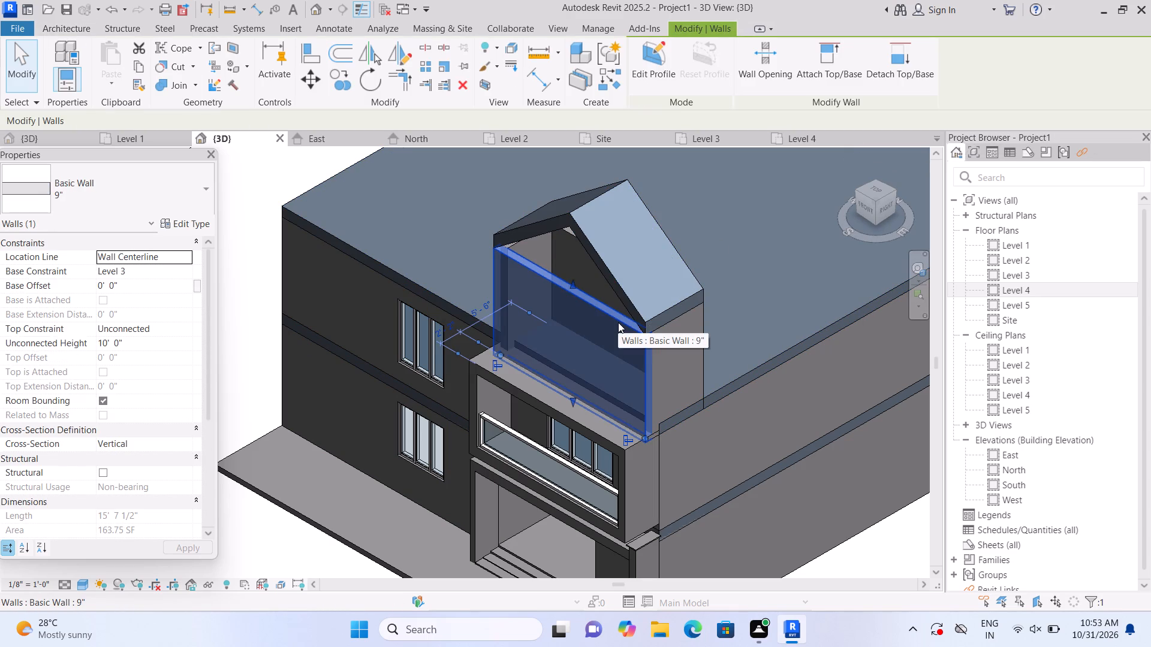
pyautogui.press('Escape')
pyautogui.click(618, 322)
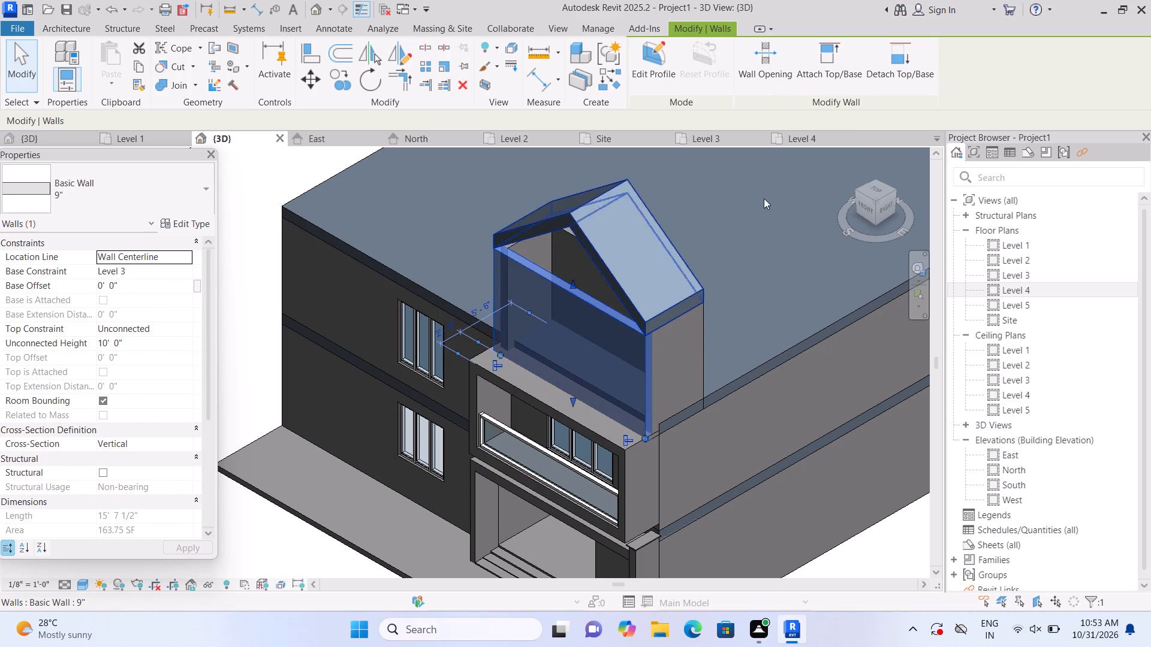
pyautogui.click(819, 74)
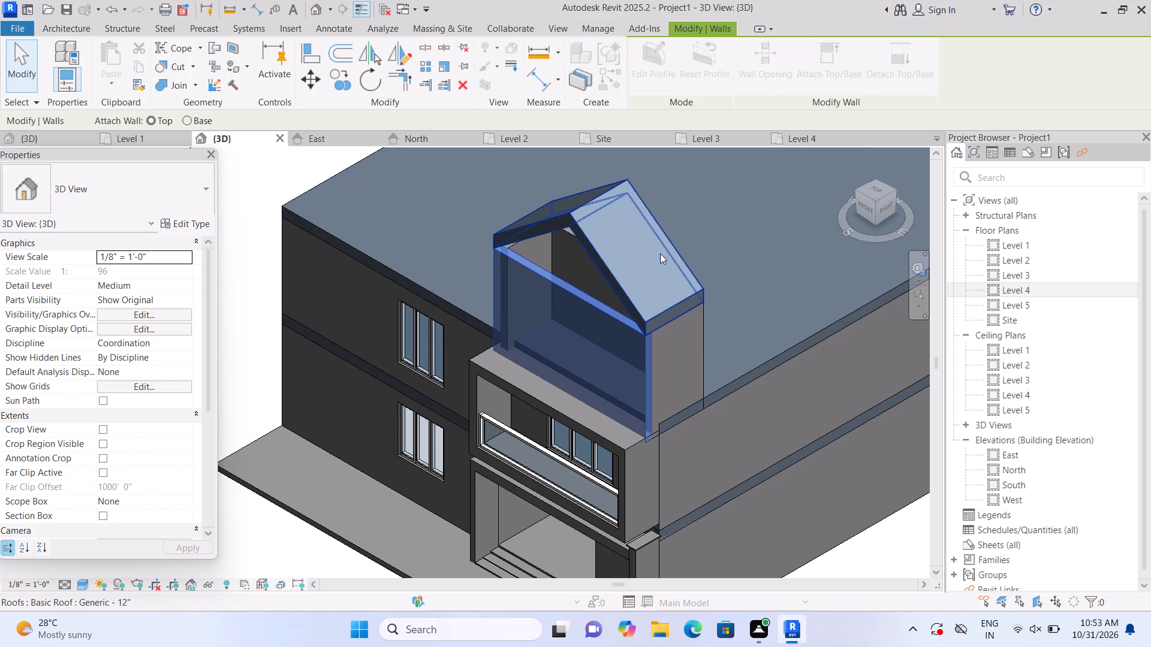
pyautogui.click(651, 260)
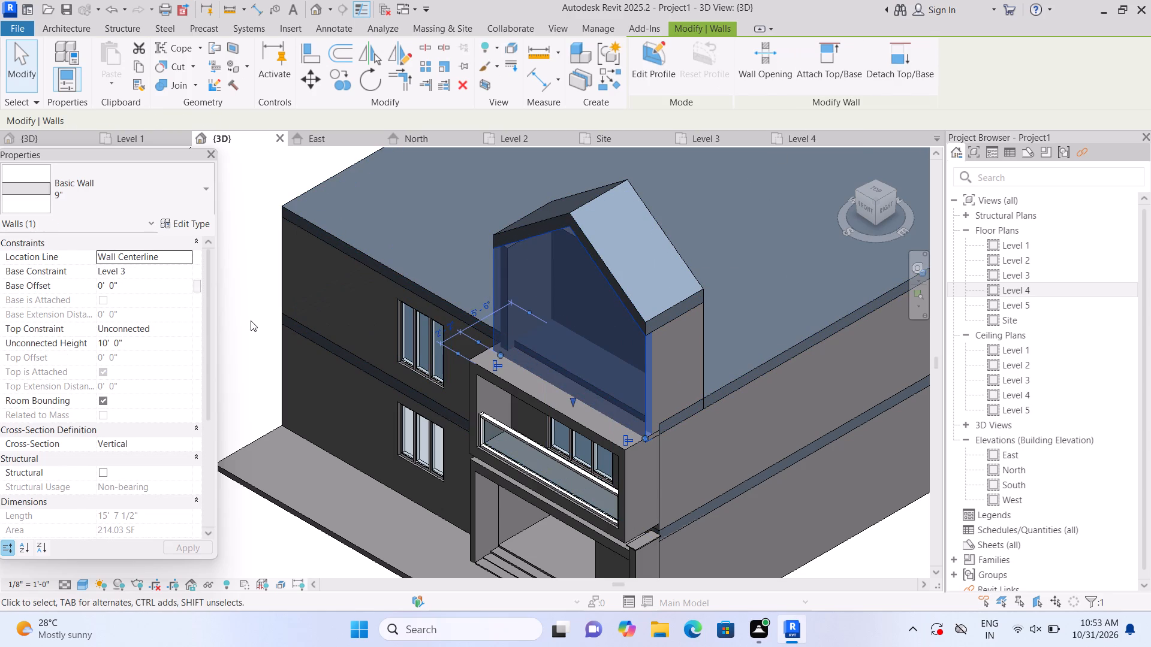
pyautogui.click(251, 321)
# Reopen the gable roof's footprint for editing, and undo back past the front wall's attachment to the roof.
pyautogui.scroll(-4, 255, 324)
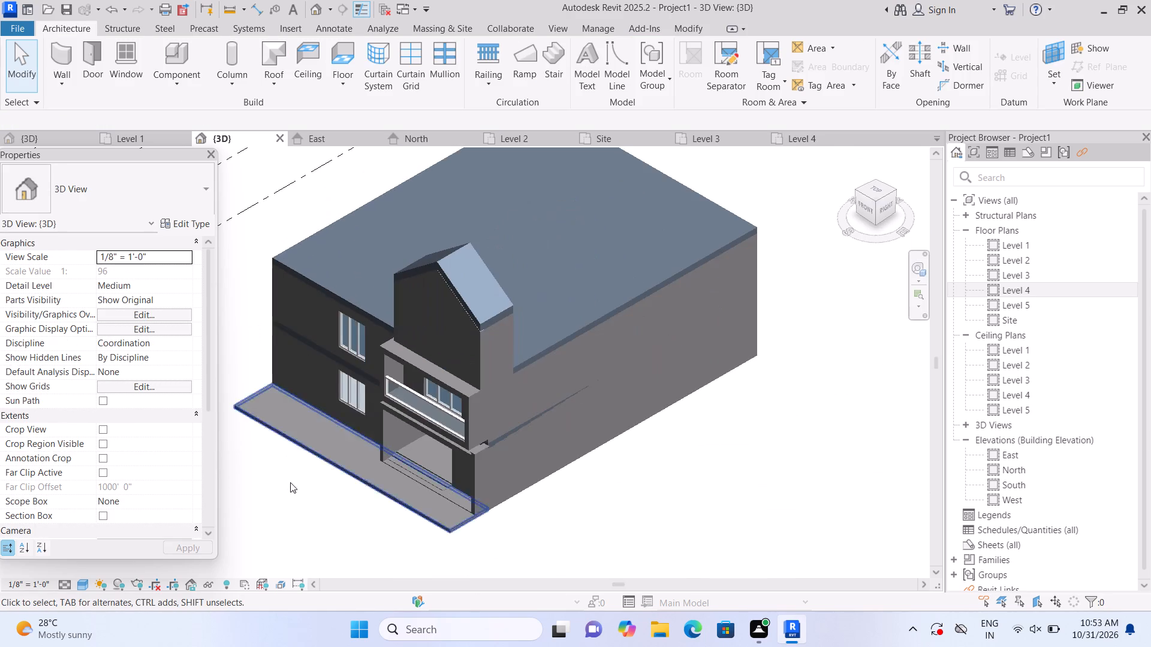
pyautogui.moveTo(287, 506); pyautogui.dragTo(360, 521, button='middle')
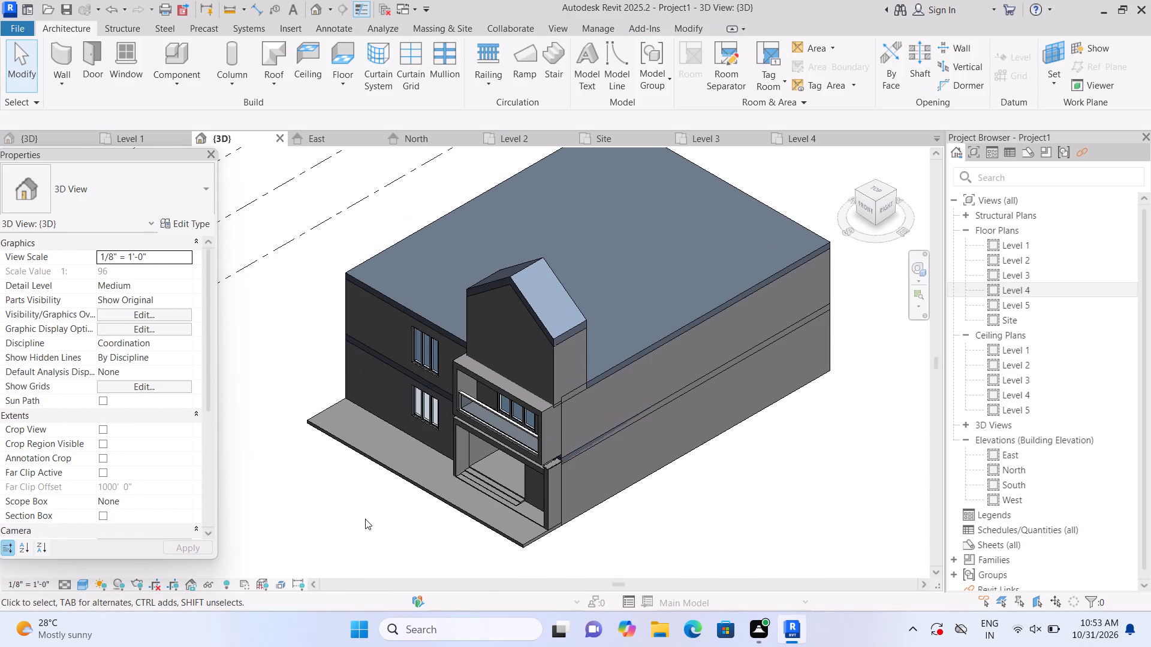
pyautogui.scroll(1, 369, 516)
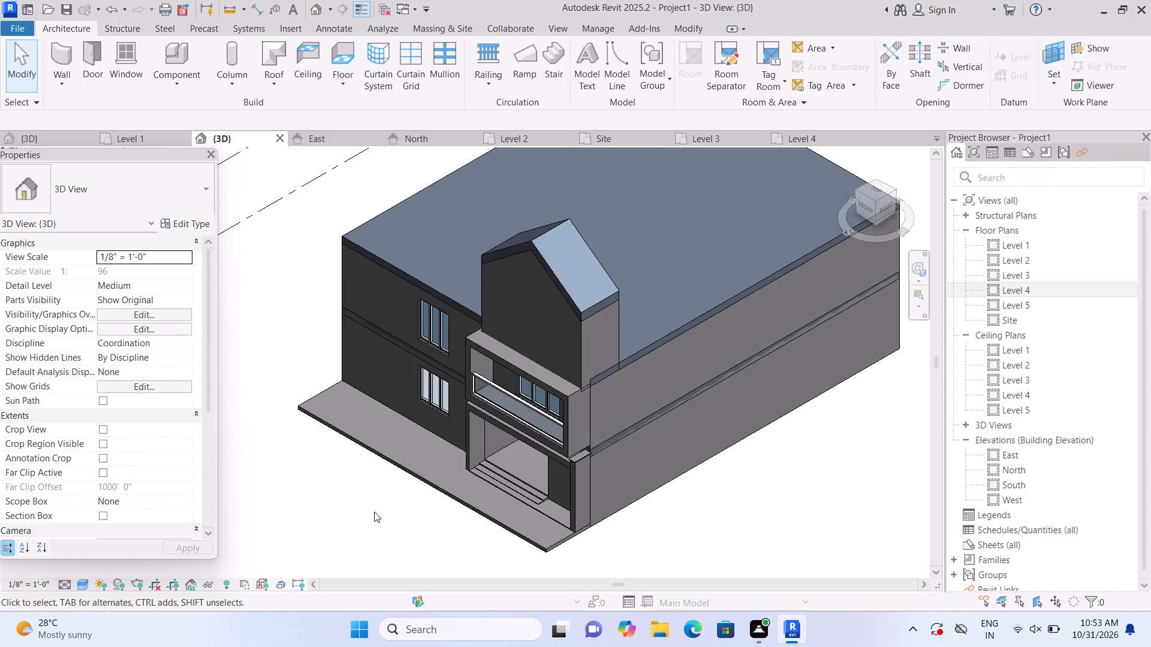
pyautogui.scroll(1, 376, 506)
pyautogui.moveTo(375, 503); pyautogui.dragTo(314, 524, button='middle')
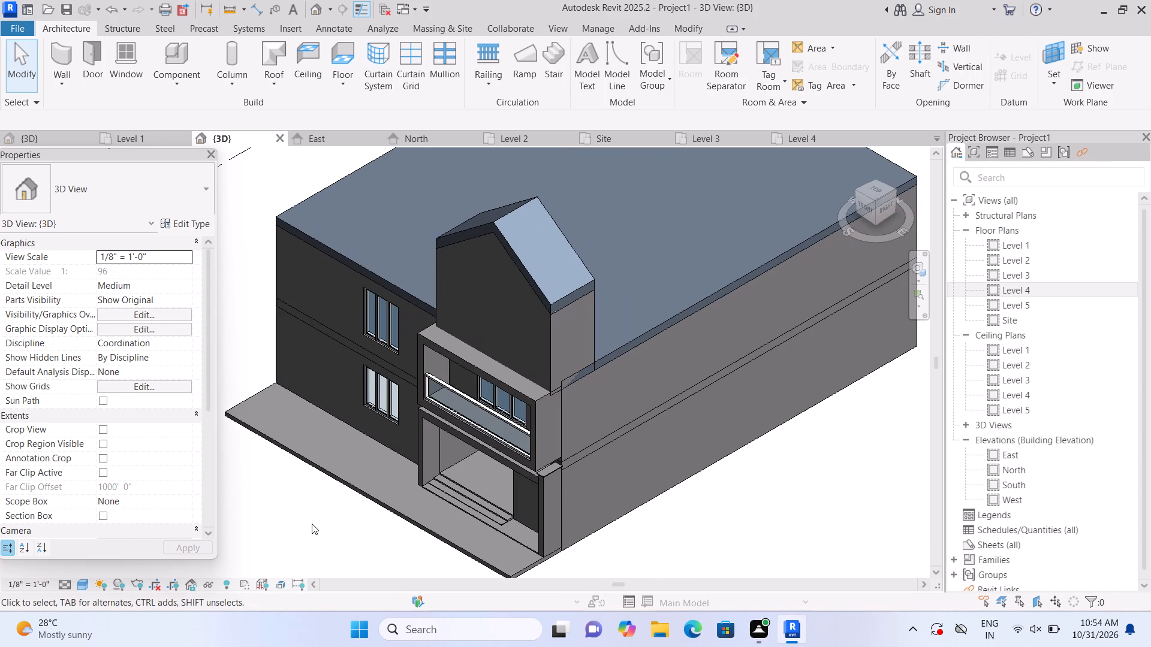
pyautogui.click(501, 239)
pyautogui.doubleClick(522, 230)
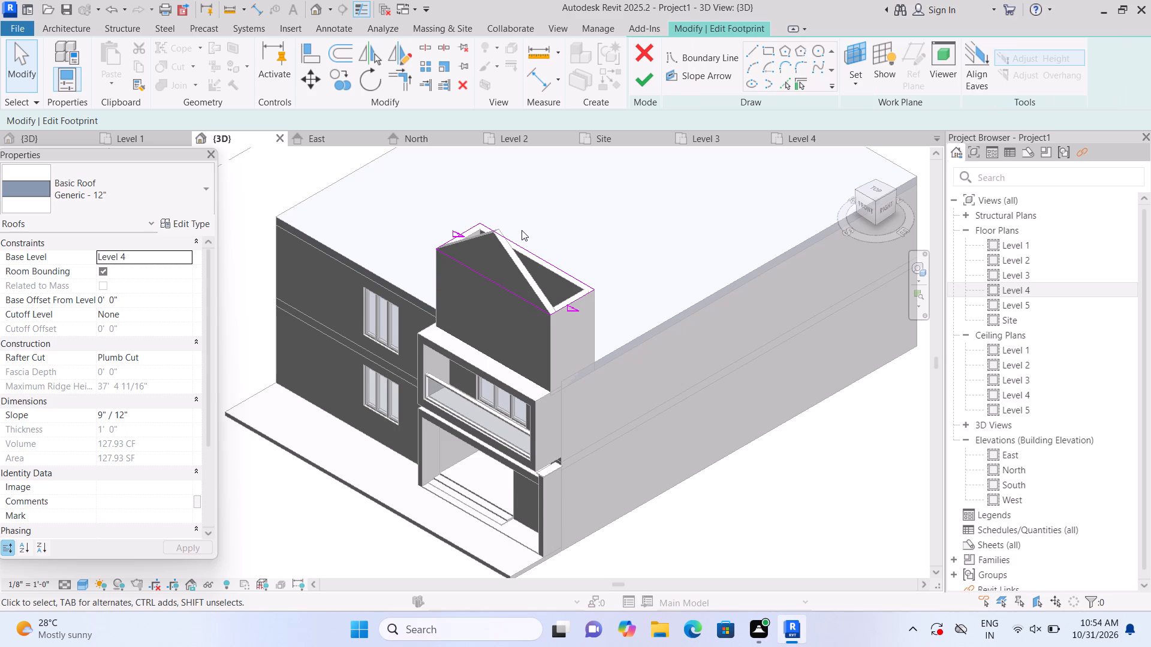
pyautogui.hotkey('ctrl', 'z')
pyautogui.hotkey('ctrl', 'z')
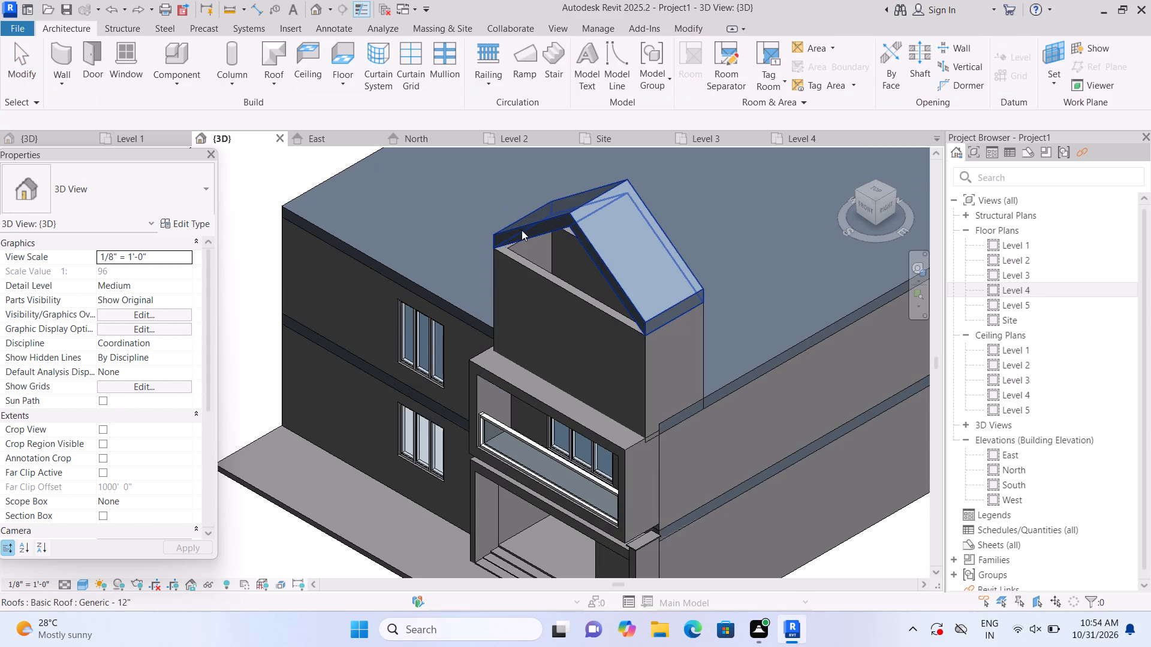
# Undo the enclosure's gable roof back through its slope edits and creation until its footprint sketch has no boundary lines.
pyautogui.hotkey('ctrl', 'z')
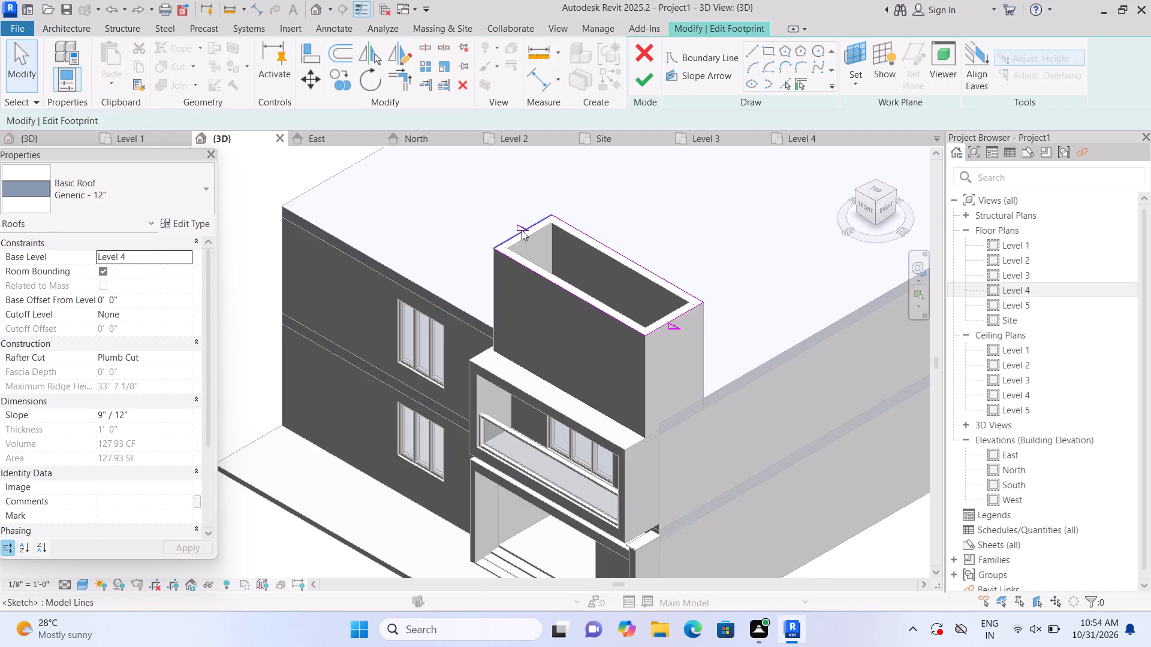
pyautogui.hotkey('ctrl', 'z')
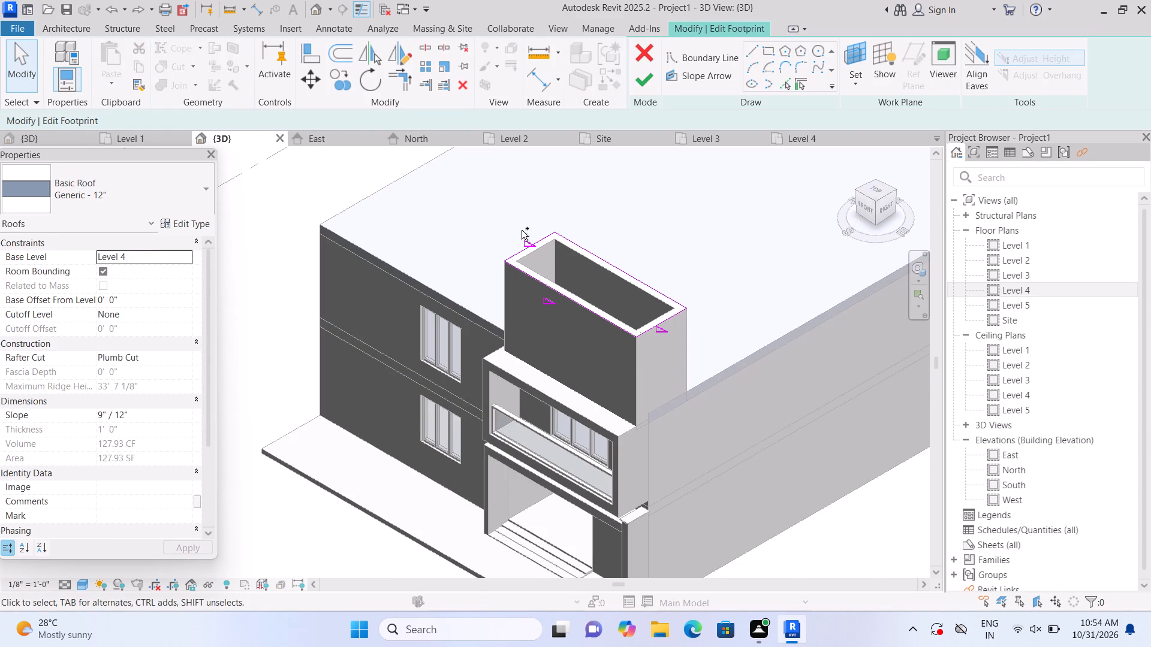
pyautogui.hotkey('ctrl', 'z')
pyautogui.hotkey('ctrl', 'z')
pyautogui.hotkey('ctrl', 'z')
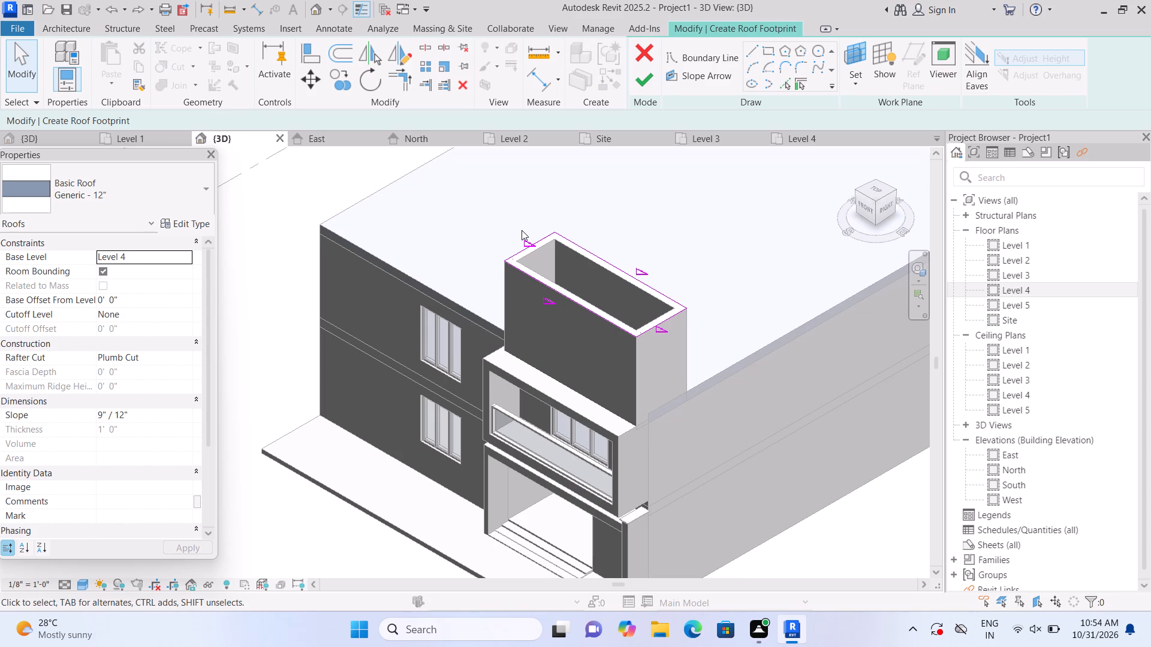
pyautogui.hotkey('ctrl', 'z')
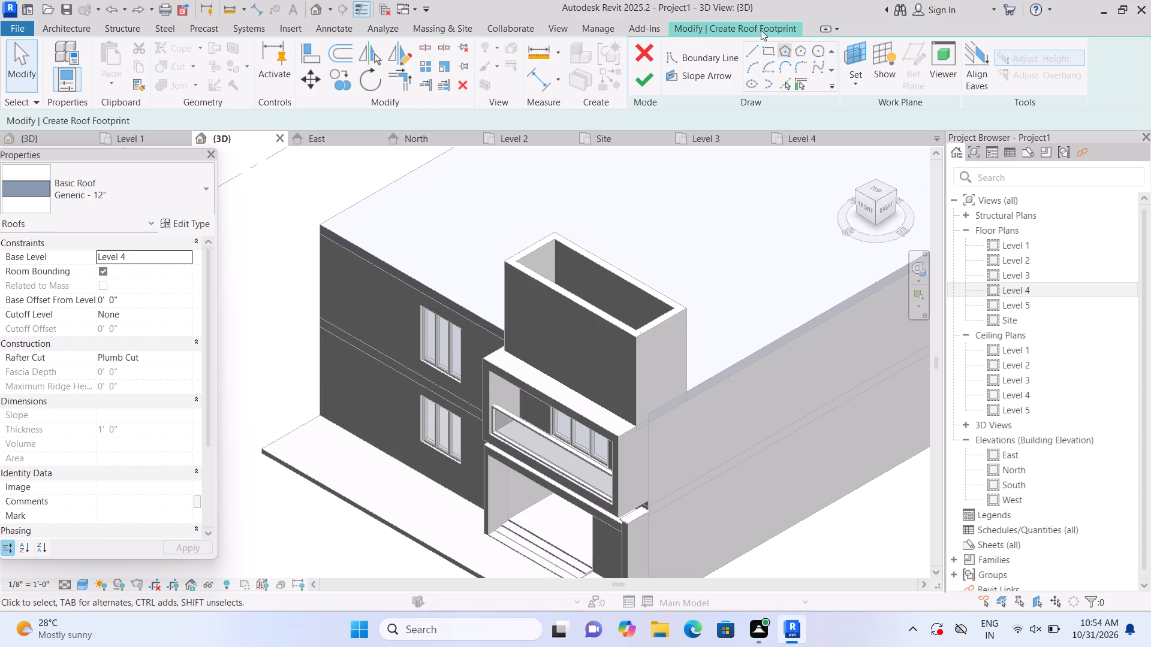
# Create a Generic - 12" footprint roof on Level 4 from a rectangle about 22' 3" long overhanging the enclosure walls, all edges sloped.
pyautogui.click(766, 54)
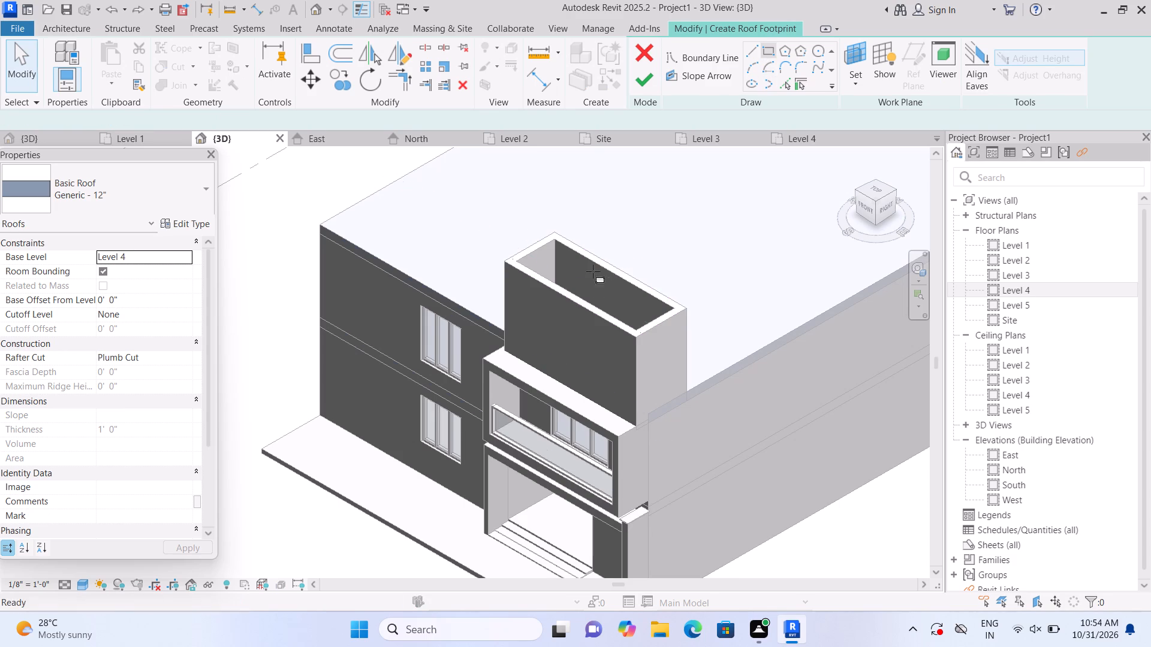
pyautogui.scroll(1, 565, 292)
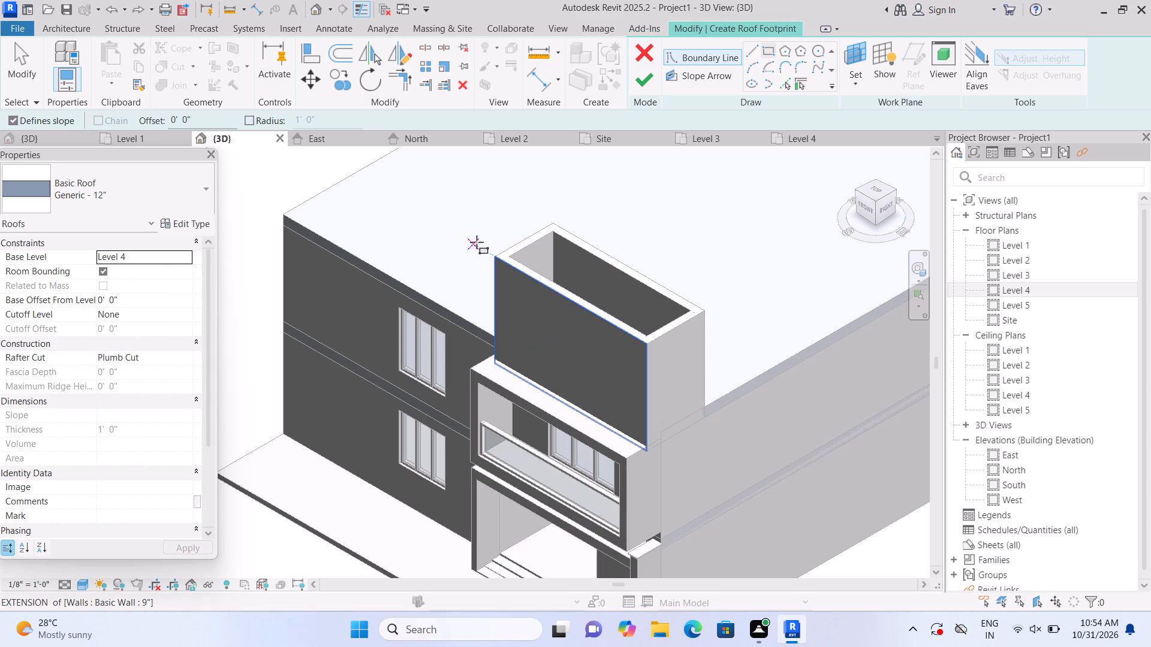
pyautogui.click(477, 242)
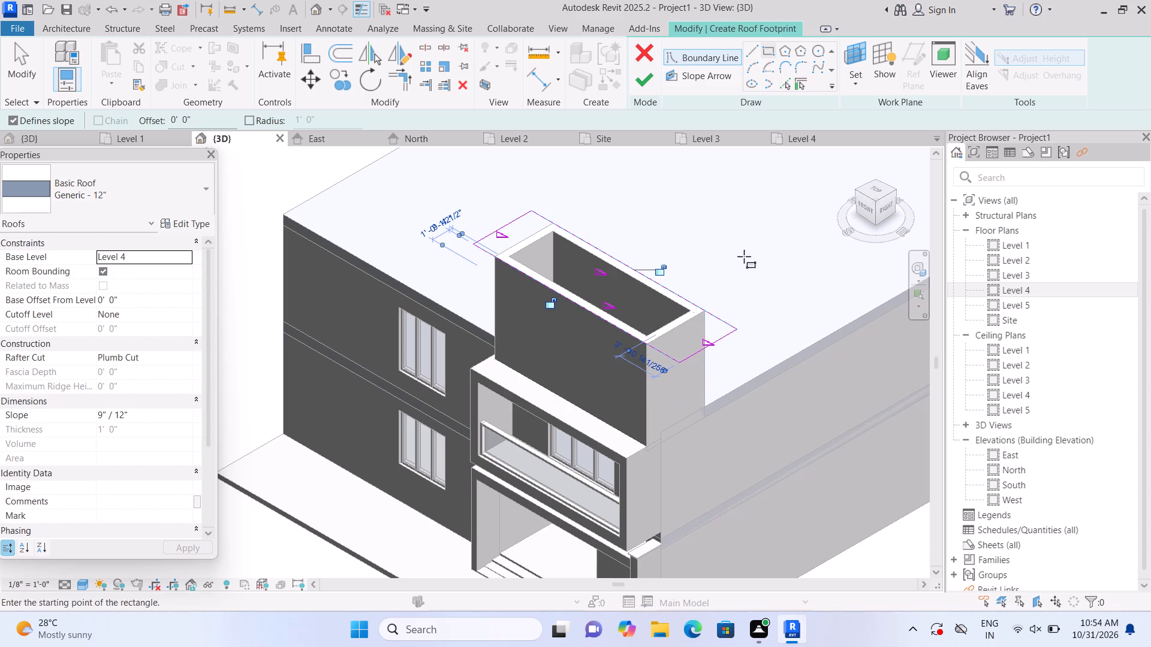
pyautogui.click(652, 79)
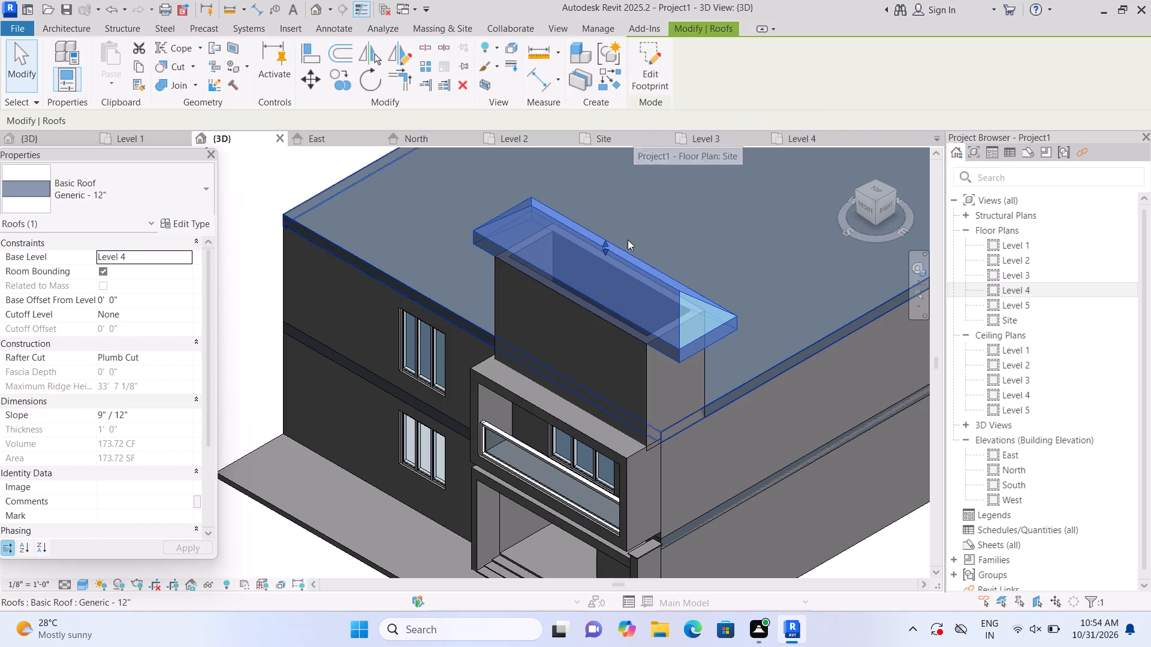
# Stretch the enclosure roof's ridge upward to a maximum ridge height of about 41' 11 1/2".
pyautogui.moveTo(605, 241); pyautogui.dragTo(617, 187)
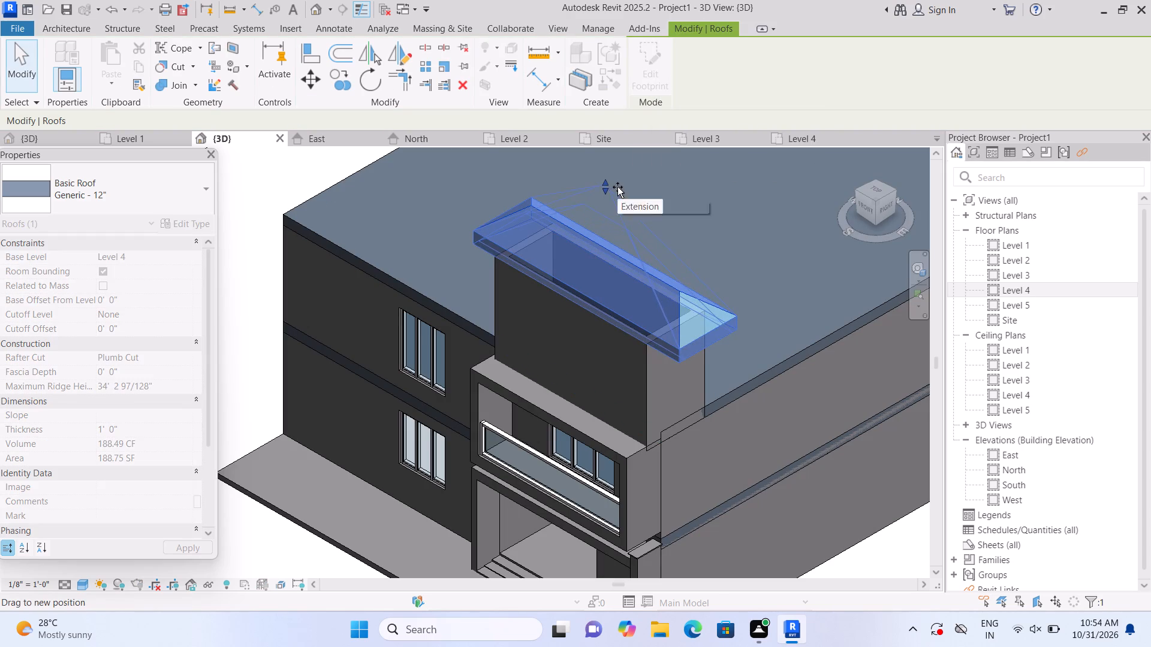
pyautogui.moveTo(617, 187); pyautogui.dragTo(619, 182)
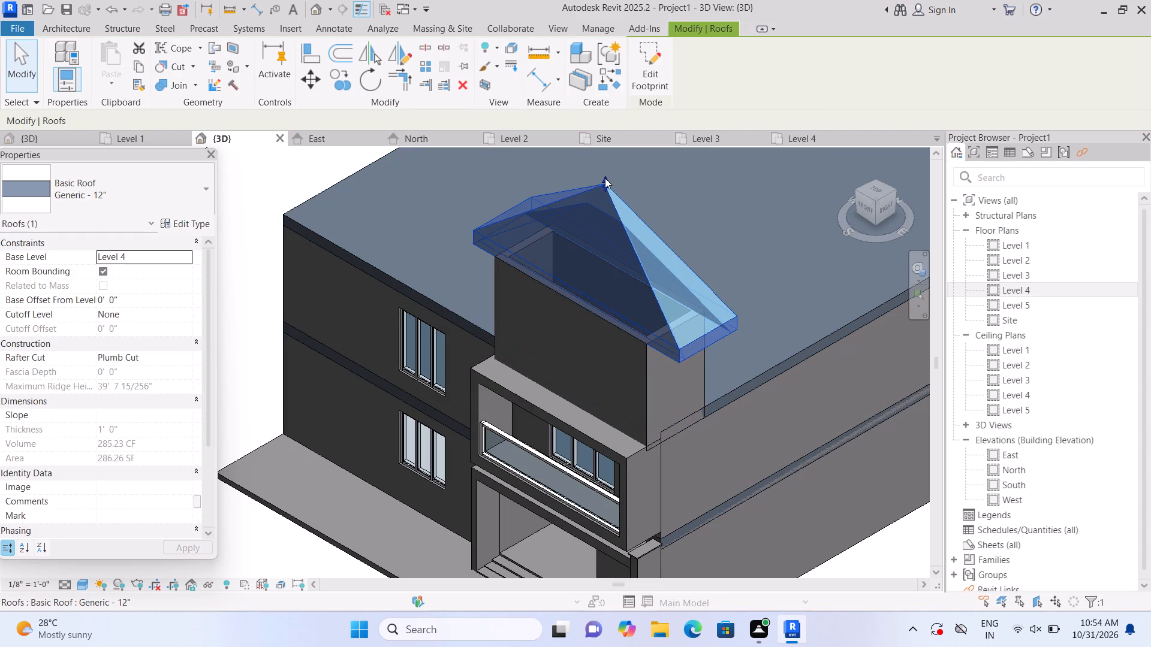
pyautogui.moveTo(605, 177); pyautogui.dragTo(608, 155)
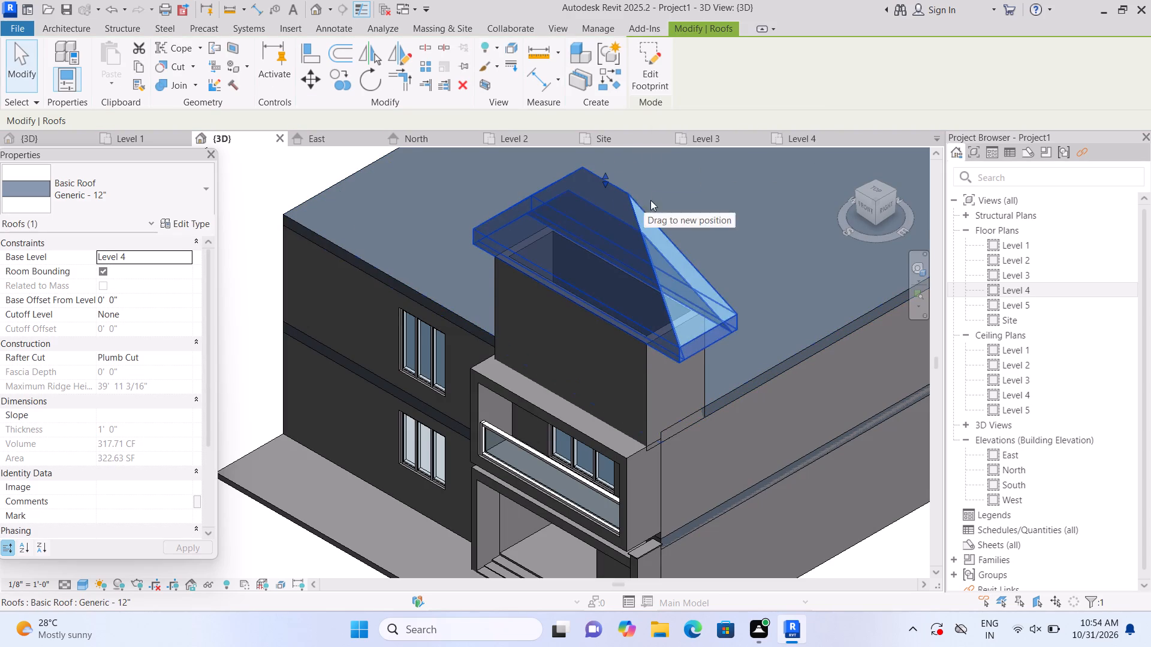
pyautogui.scroll(-2, 653, 196)
pyautogui.moveTo(664, 188); pyautogui.dragTo(637, 246, button='middle')
pyautogui.scroll(1, 618, 232)
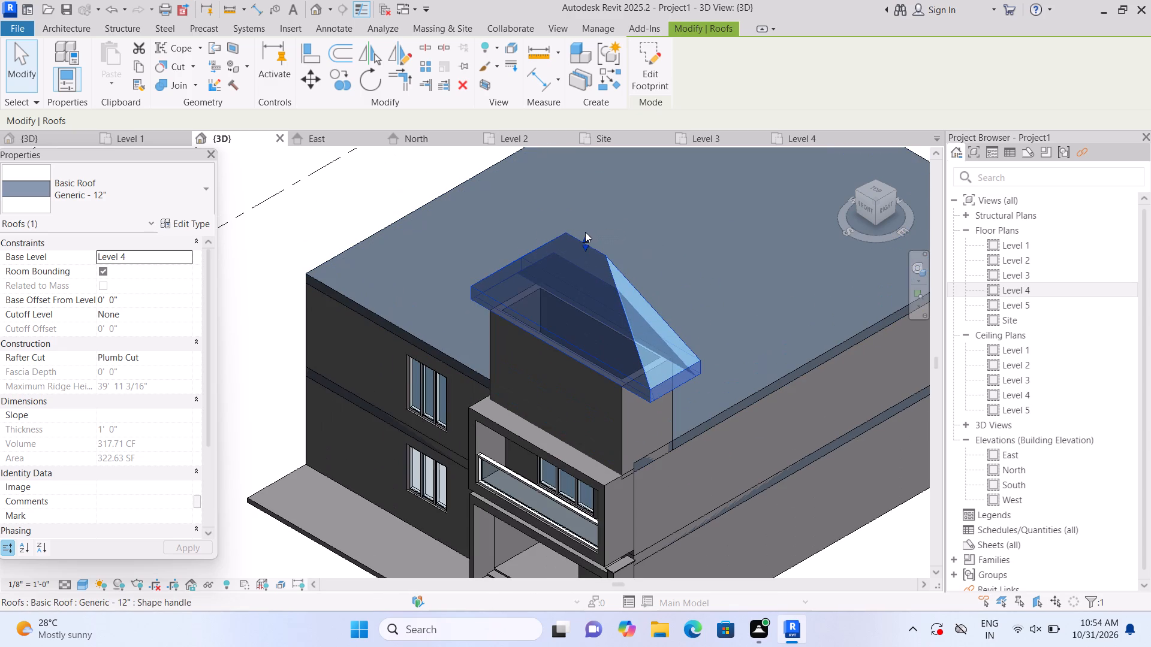
pyautogui.moveTo(584, 237); pyautogui.dragTo(599, 186)
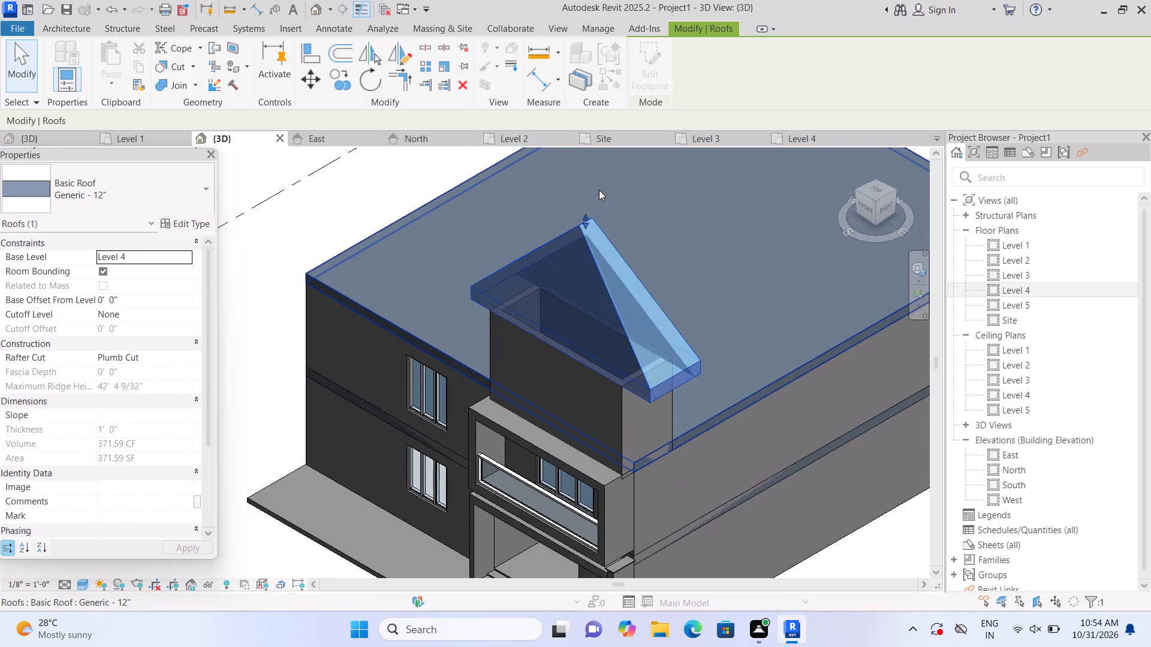
pyautogui.moveTo(583, 215); pyautogui.dragTo(589, 185)
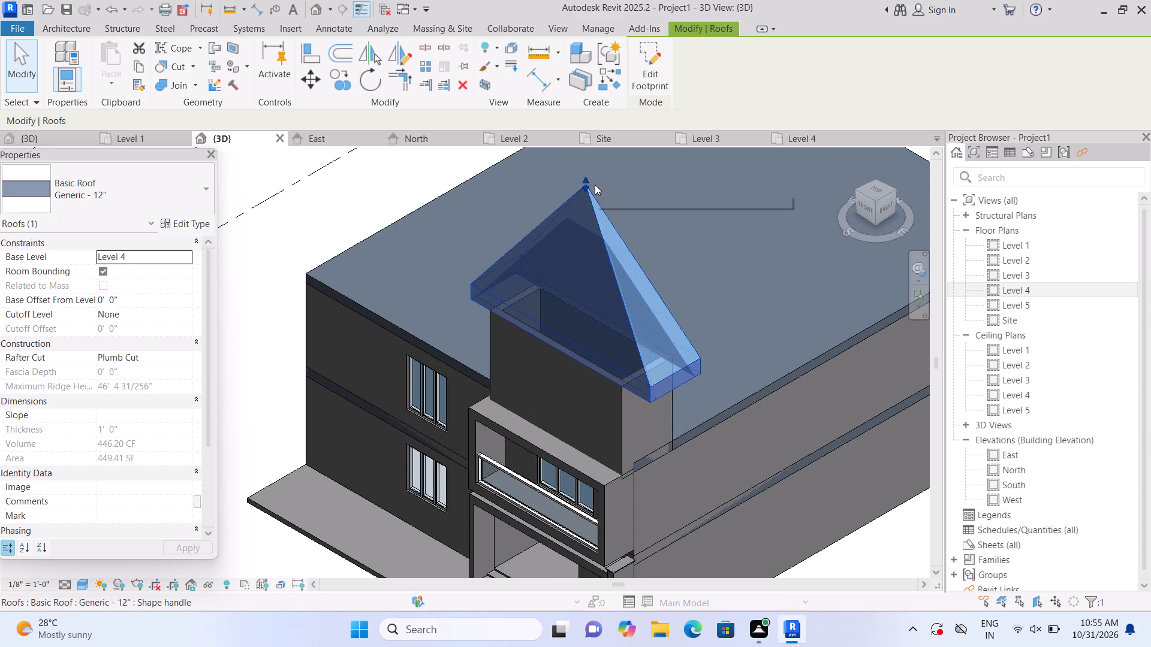
pyautogui.moveTo(585, 177); pyautogui.dragTo(580, 252)
pyautogui.moveTo(585, 238); pyautogui.dragTo(588, 229)
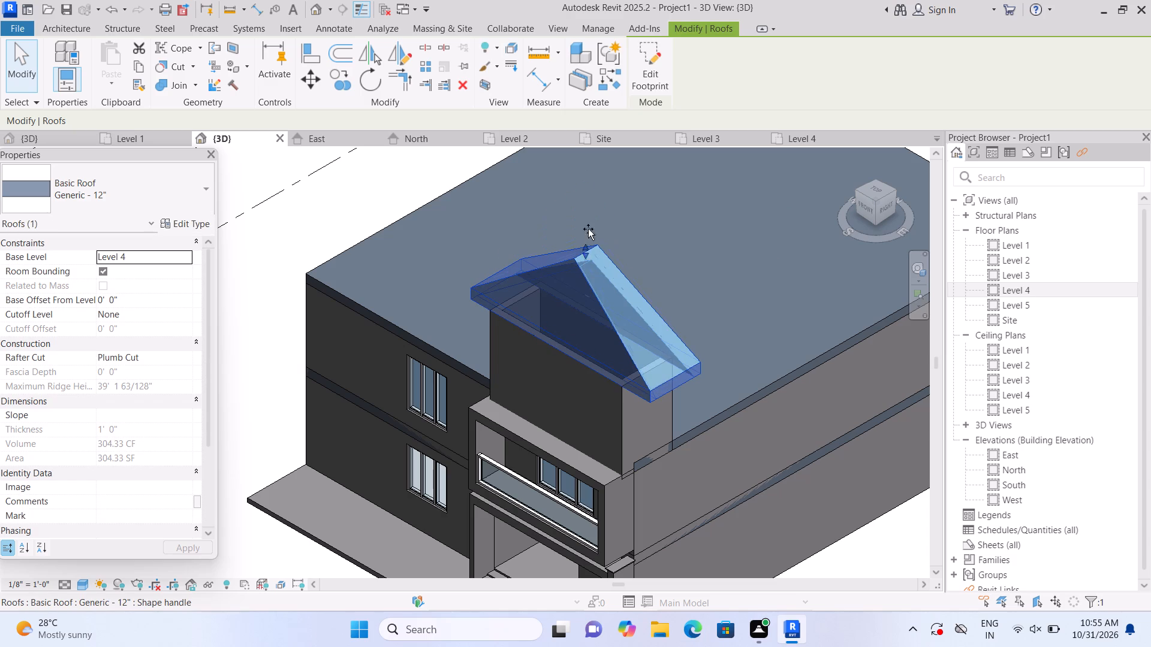
pyautogui.moveTo(588, 229); pyautogui.dragTo(601, 192)
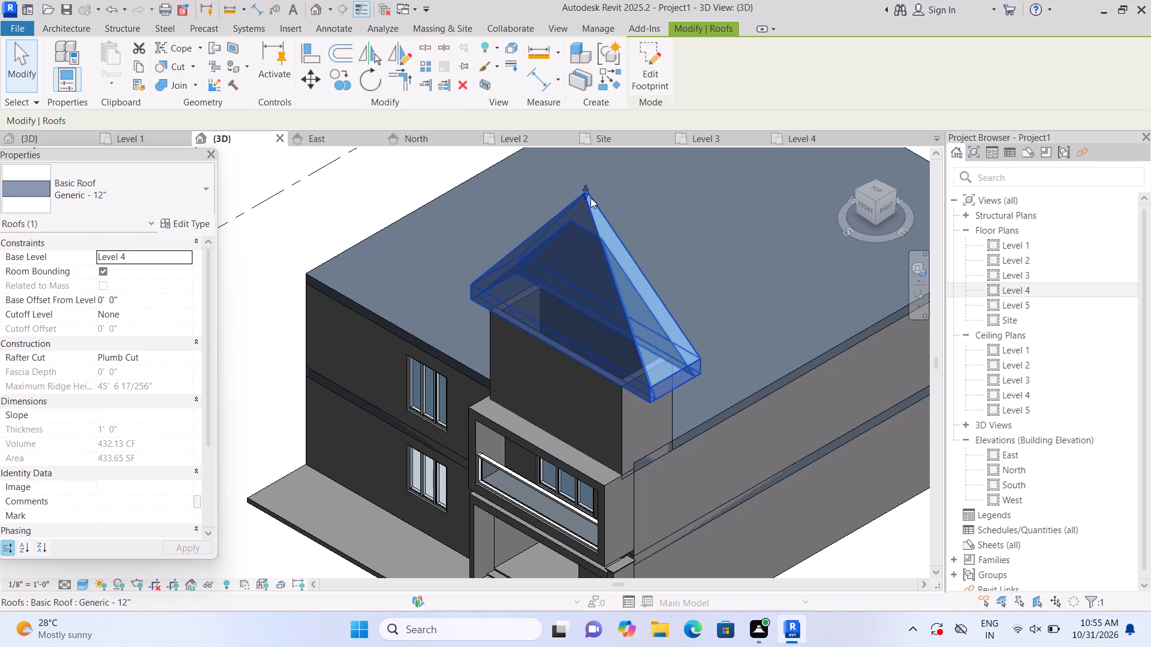
pyautogui.moveTo(586, 188); pyautogui.dragTo(586, 225)
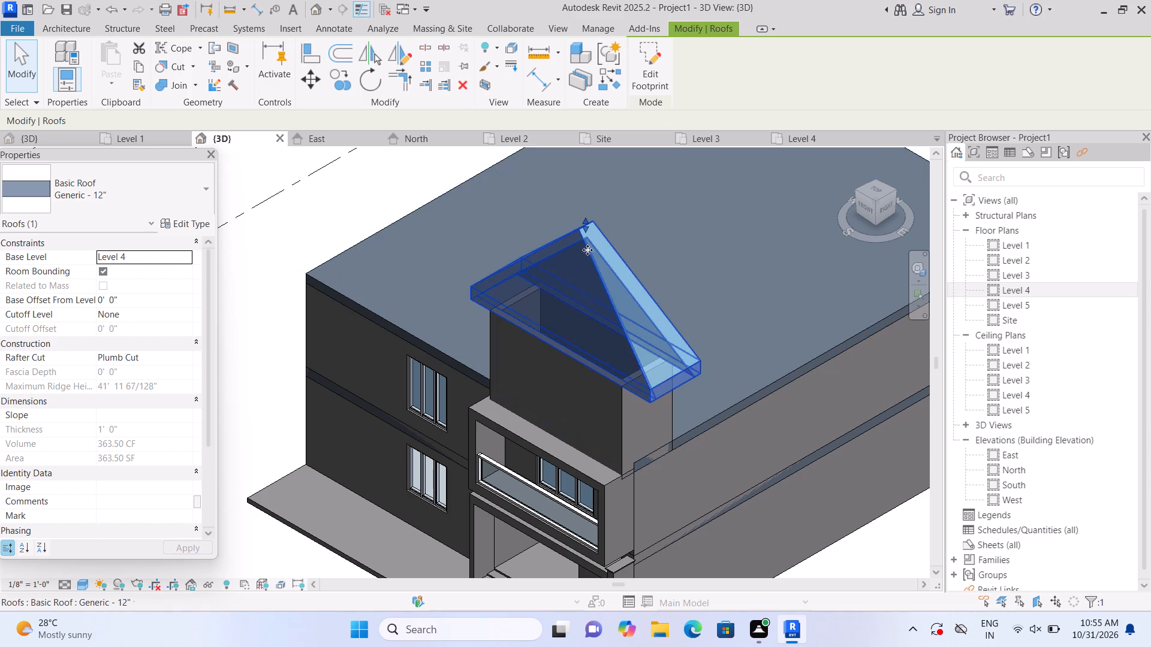
# Edit the enclosure roof's footprint so its two long edges no longer define slope, making an overhanging gable roof.
pyautogui.doubleClick(585, 263)
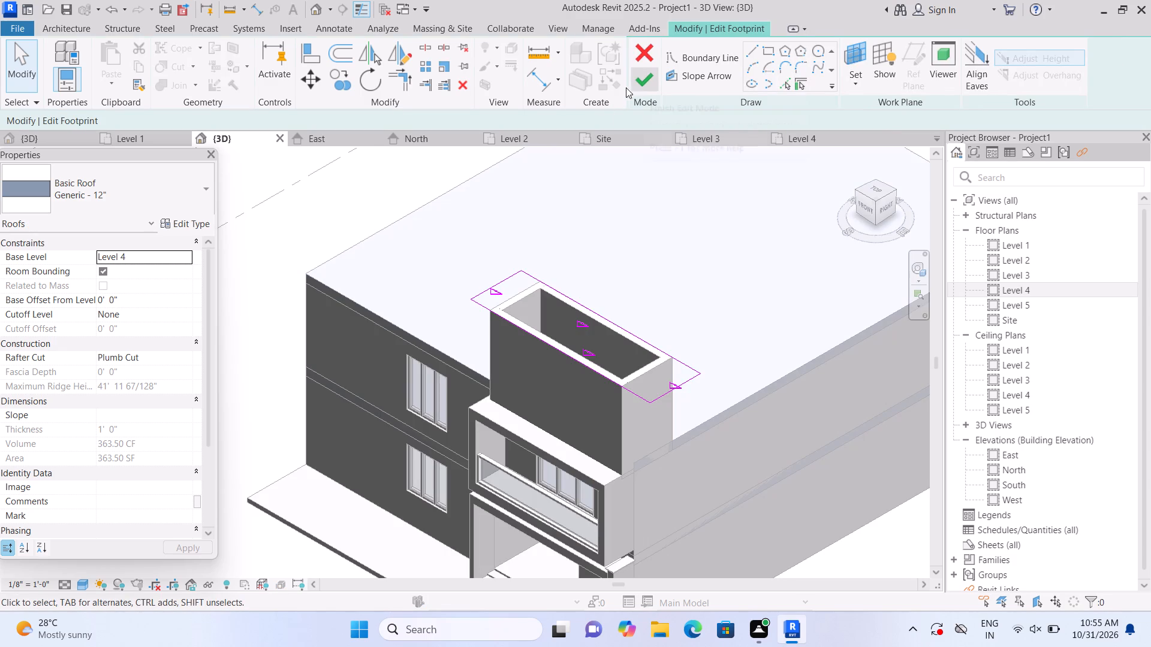
pyautogui.click(556, 291)
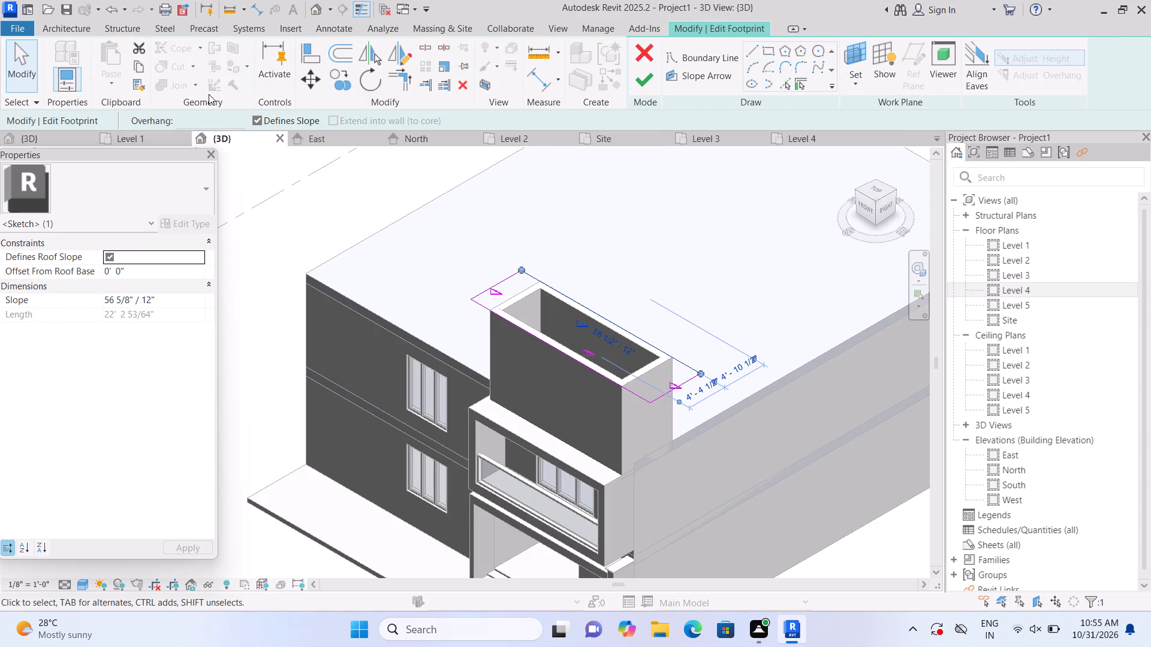
pyautogui.click(257, 119)
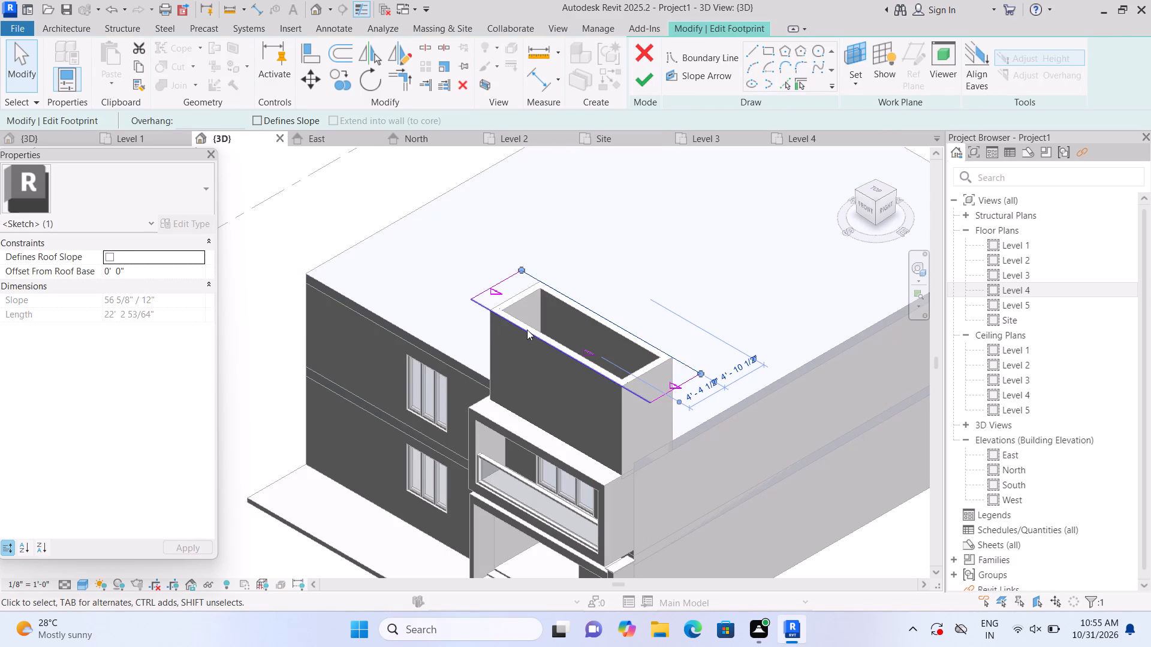
pyautogui.click(527, 329)
pyautogui.click(259, 119)
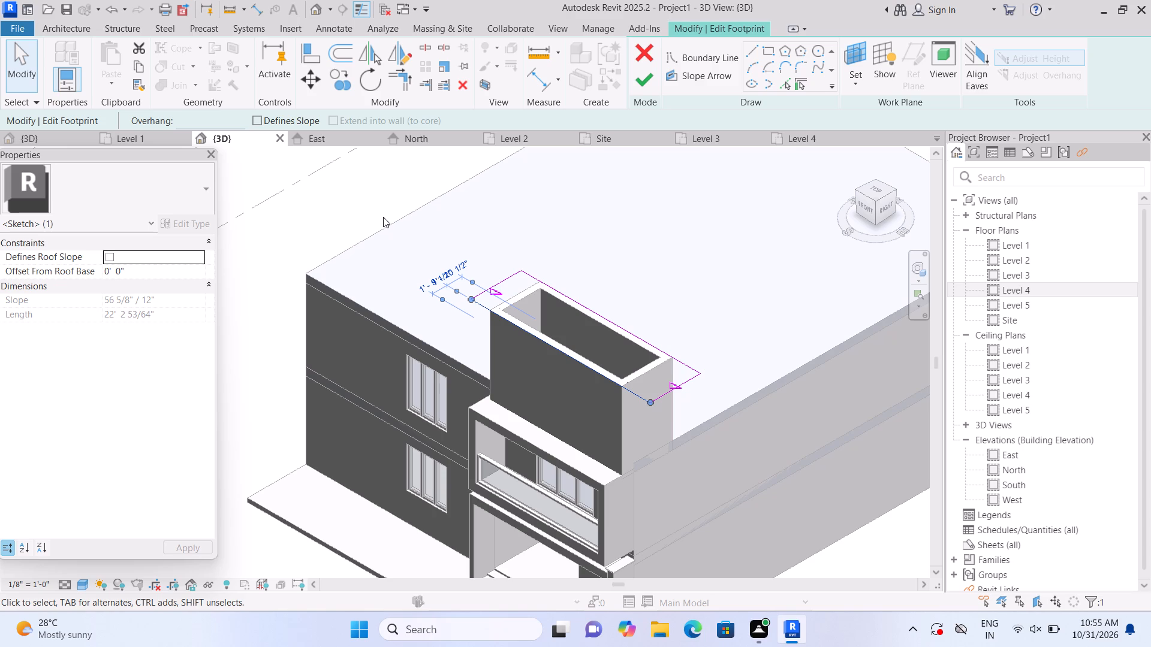
pyautogui.click(643, 83)
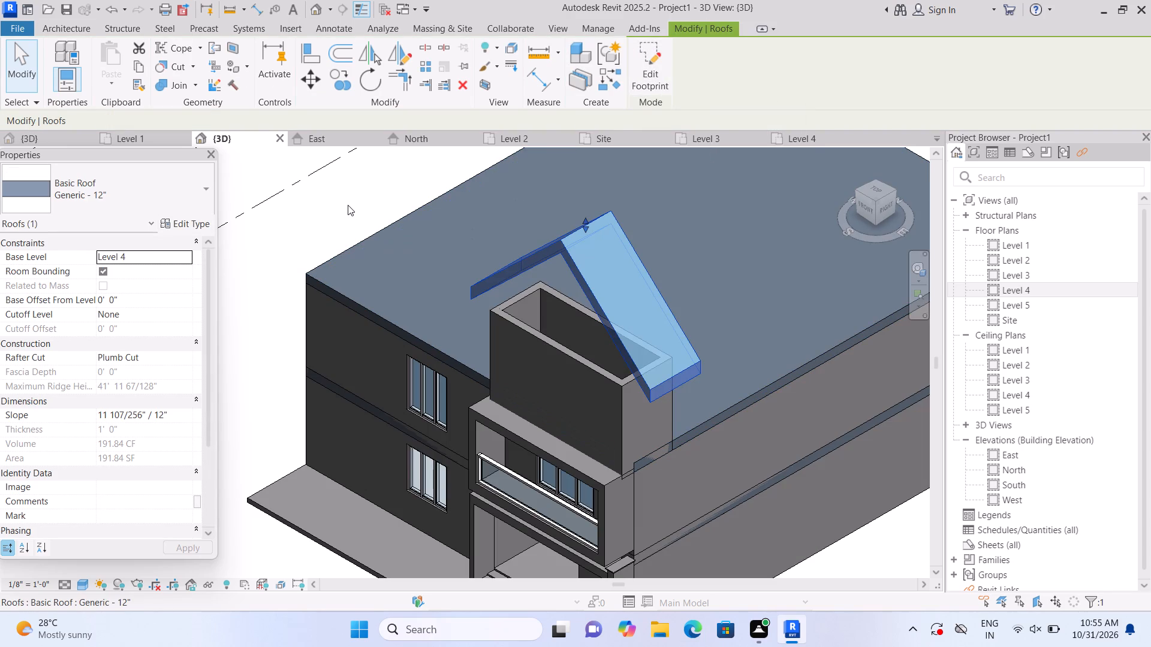
pyautogui.click(348, 205)
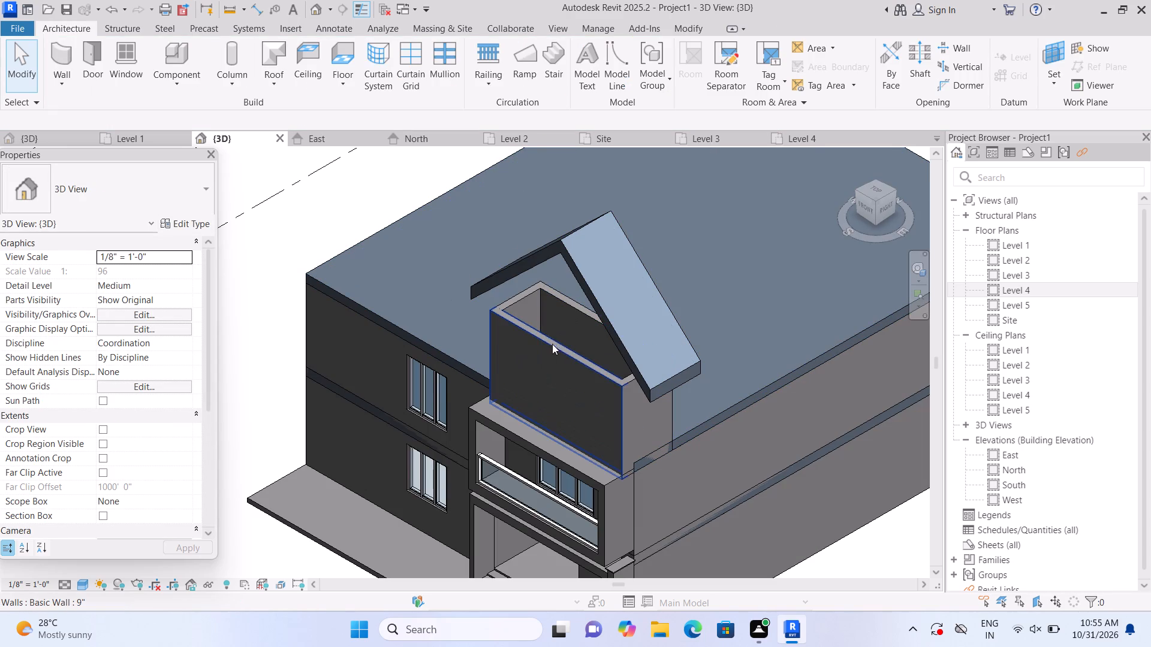
# Attach the top of the enclosure's front wall to the overhanging gable roof.
pyautogui.click(551, 346)
pyautogui.click(815, 76)
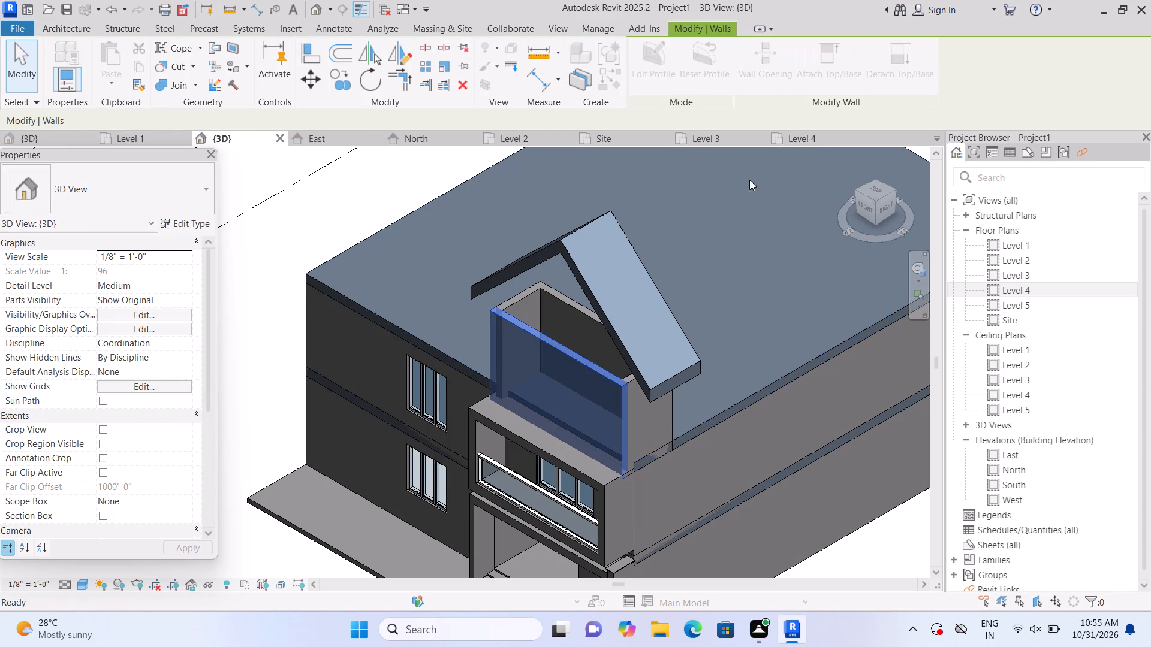
pyautogui.click(593, 272)
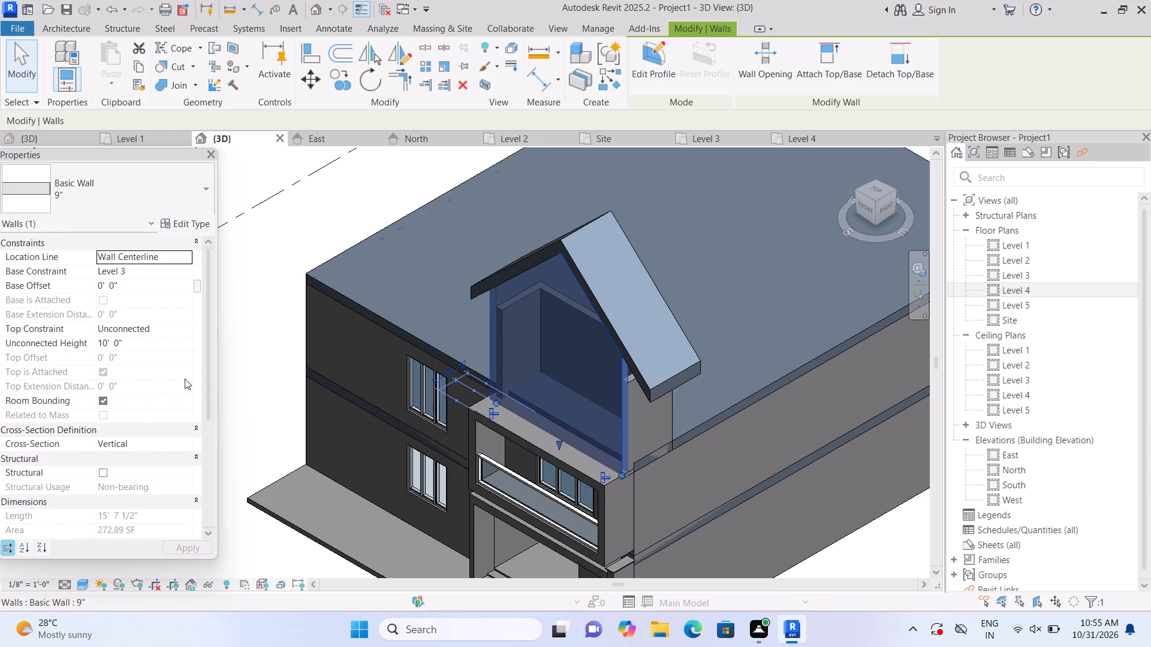
pyautogui.click(214, 380)
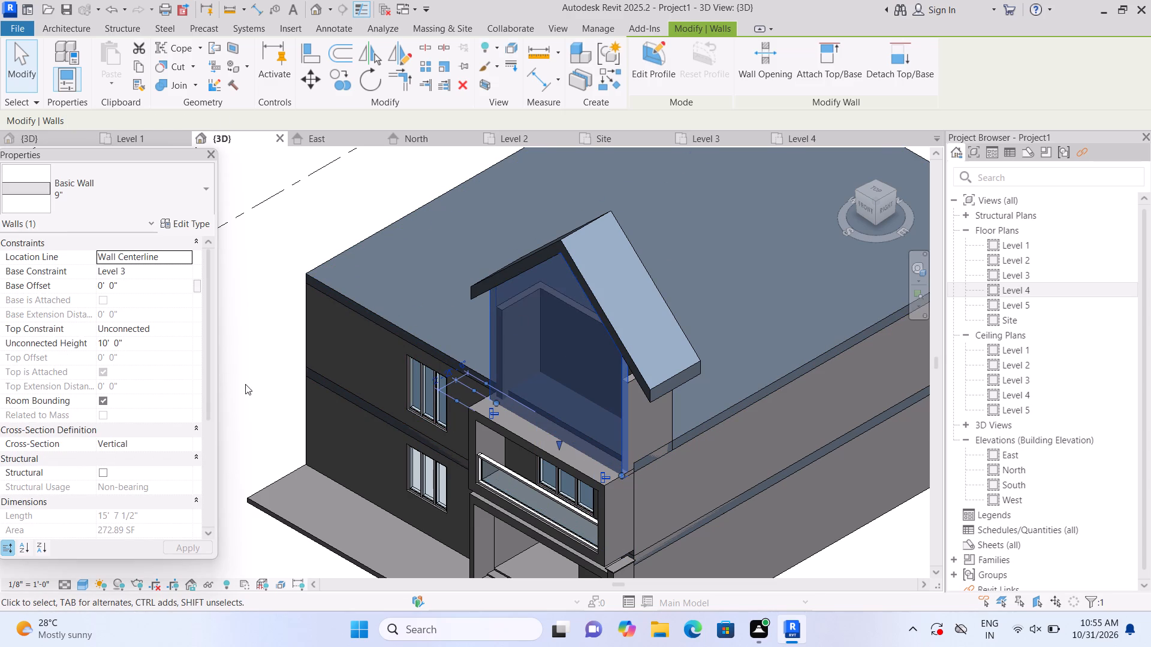
pyautogui.click(252, 382)
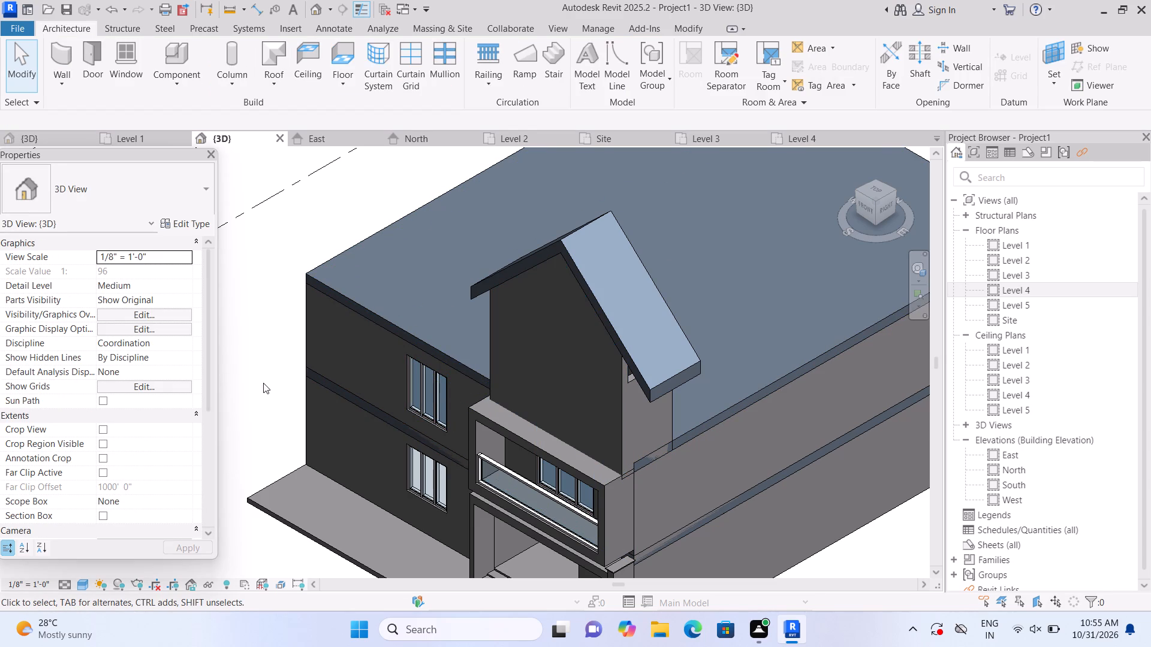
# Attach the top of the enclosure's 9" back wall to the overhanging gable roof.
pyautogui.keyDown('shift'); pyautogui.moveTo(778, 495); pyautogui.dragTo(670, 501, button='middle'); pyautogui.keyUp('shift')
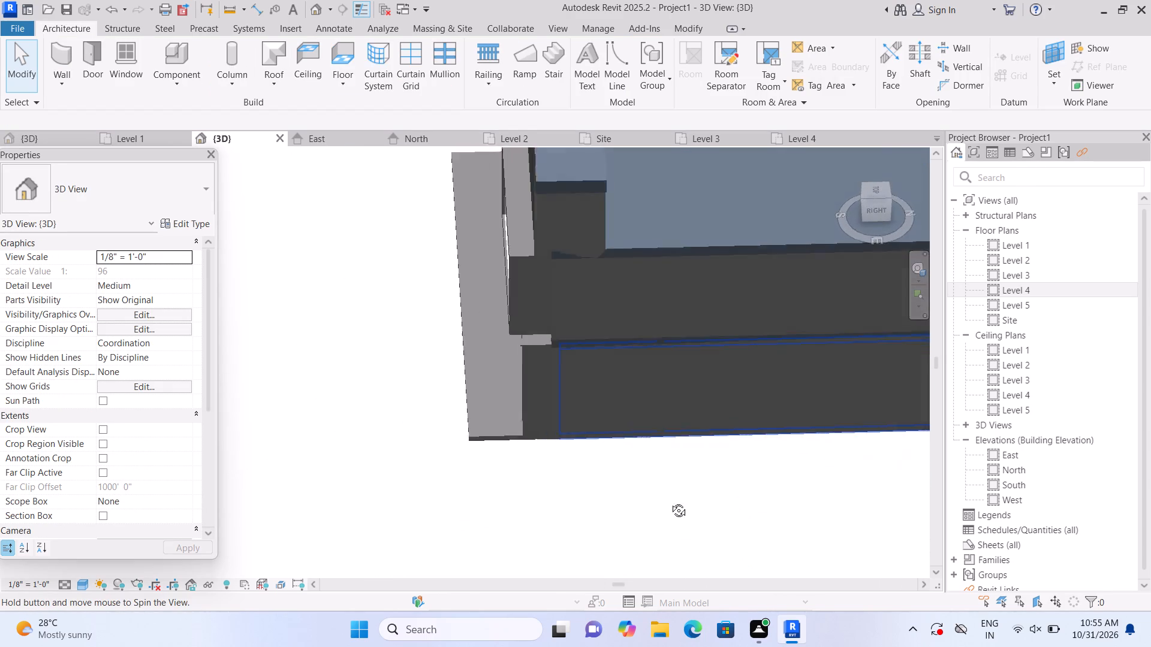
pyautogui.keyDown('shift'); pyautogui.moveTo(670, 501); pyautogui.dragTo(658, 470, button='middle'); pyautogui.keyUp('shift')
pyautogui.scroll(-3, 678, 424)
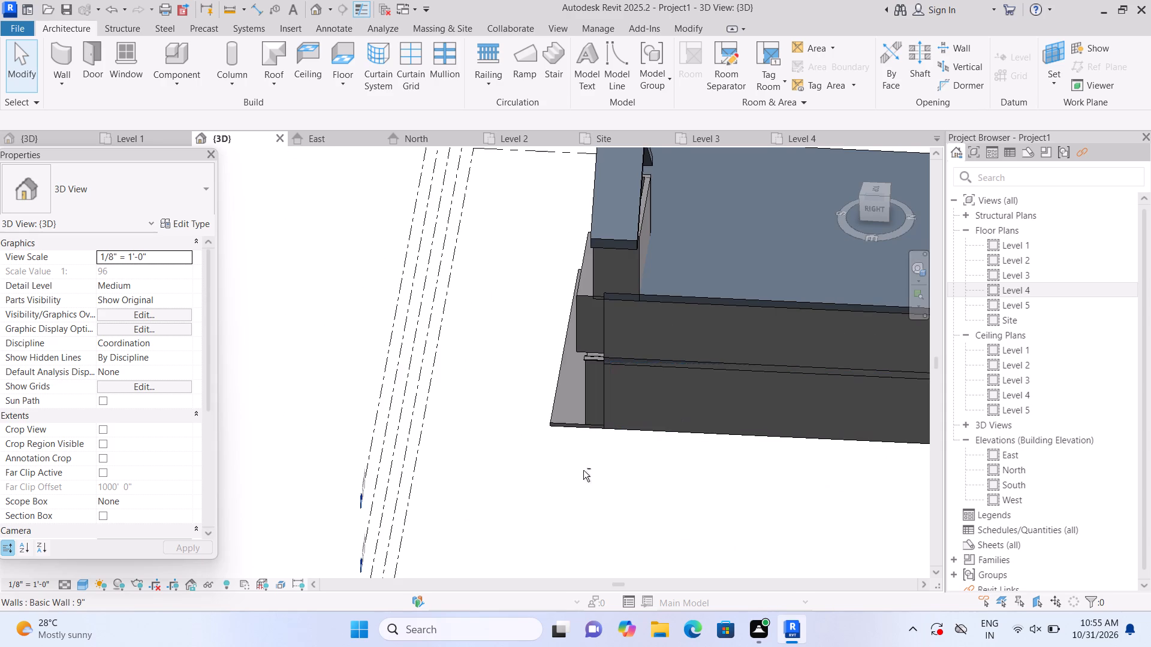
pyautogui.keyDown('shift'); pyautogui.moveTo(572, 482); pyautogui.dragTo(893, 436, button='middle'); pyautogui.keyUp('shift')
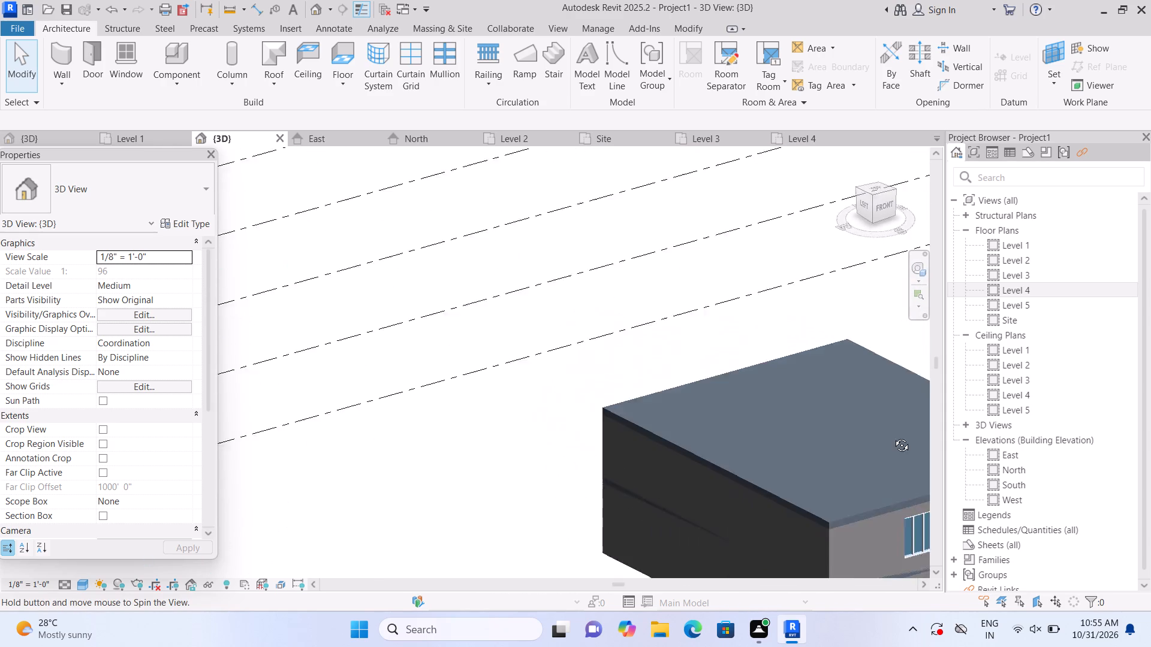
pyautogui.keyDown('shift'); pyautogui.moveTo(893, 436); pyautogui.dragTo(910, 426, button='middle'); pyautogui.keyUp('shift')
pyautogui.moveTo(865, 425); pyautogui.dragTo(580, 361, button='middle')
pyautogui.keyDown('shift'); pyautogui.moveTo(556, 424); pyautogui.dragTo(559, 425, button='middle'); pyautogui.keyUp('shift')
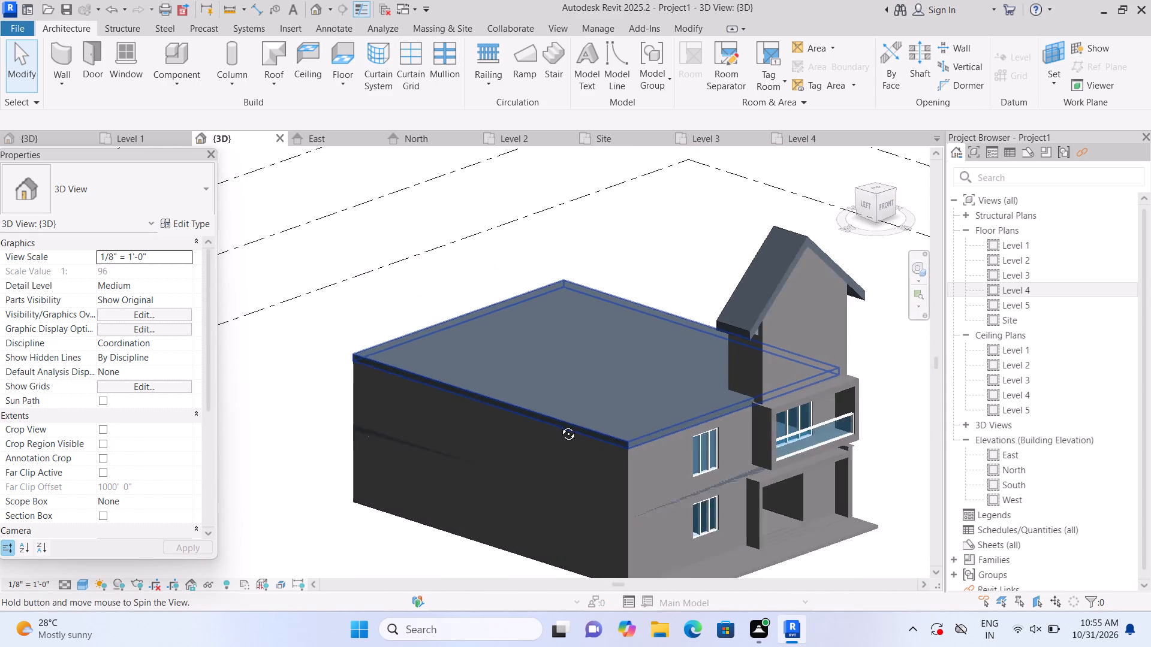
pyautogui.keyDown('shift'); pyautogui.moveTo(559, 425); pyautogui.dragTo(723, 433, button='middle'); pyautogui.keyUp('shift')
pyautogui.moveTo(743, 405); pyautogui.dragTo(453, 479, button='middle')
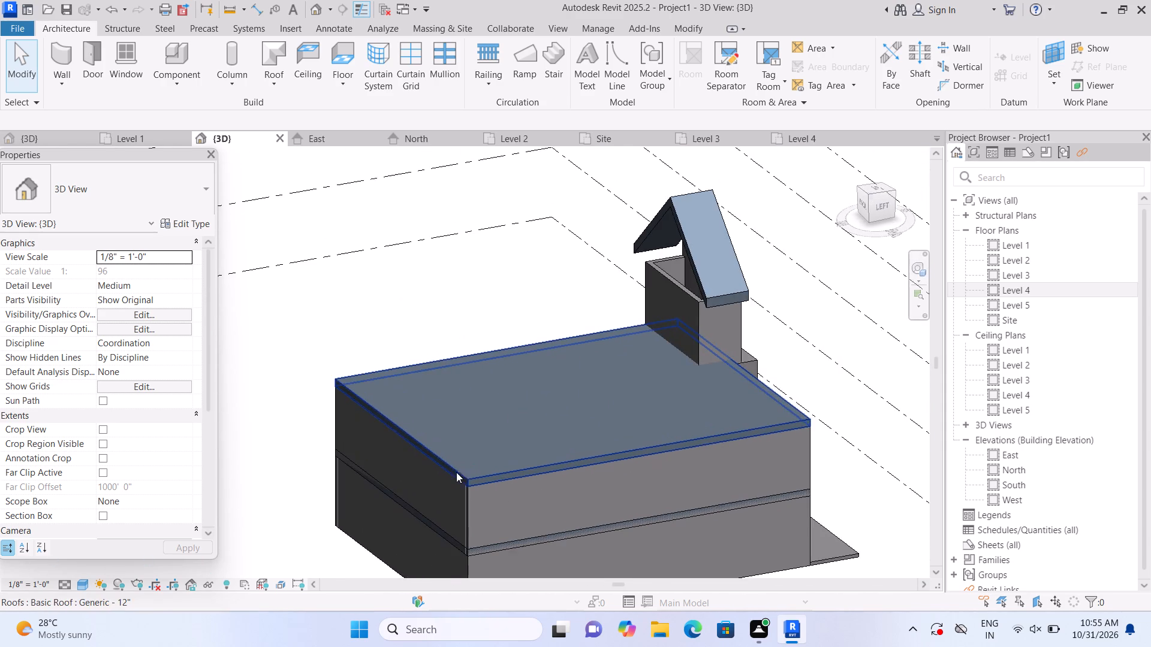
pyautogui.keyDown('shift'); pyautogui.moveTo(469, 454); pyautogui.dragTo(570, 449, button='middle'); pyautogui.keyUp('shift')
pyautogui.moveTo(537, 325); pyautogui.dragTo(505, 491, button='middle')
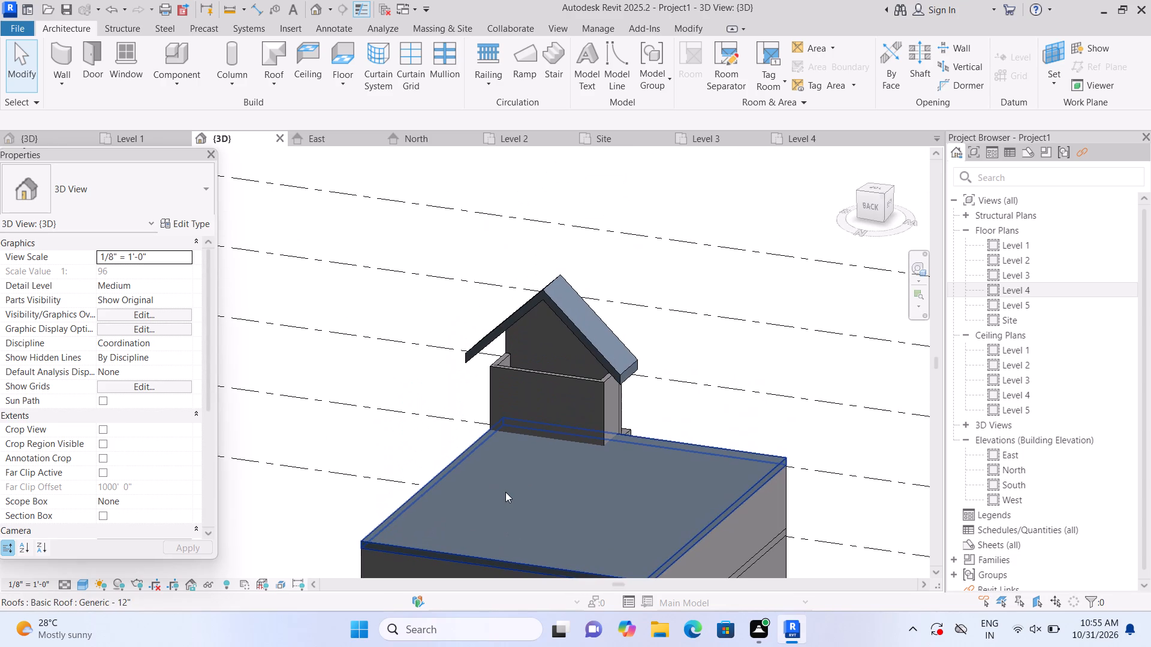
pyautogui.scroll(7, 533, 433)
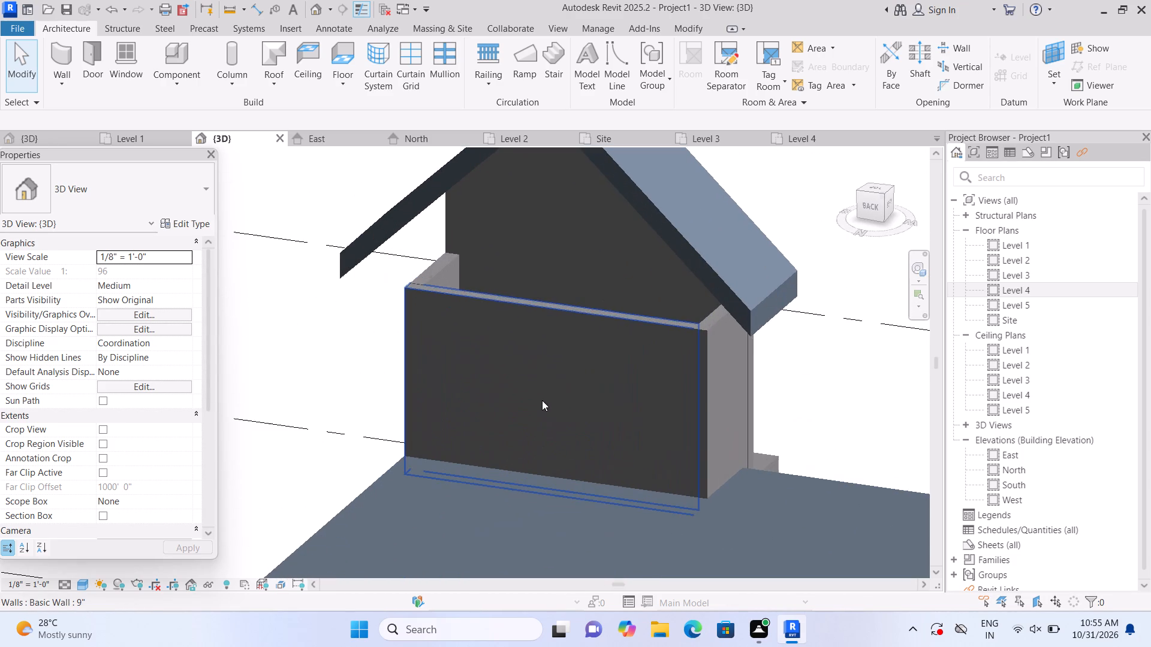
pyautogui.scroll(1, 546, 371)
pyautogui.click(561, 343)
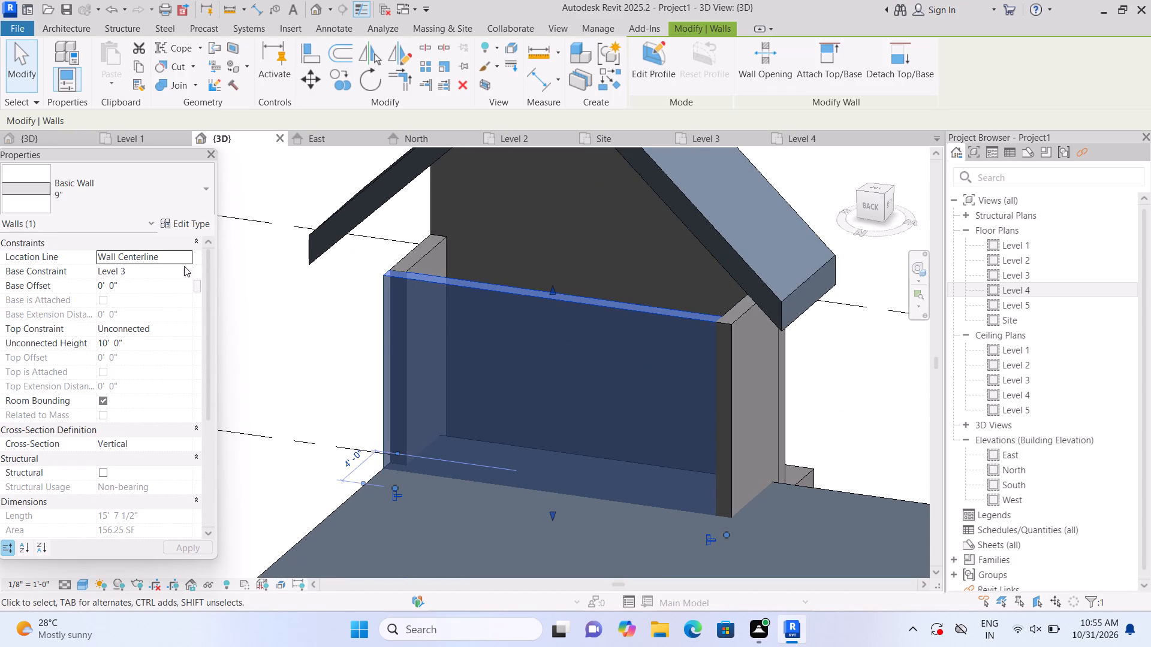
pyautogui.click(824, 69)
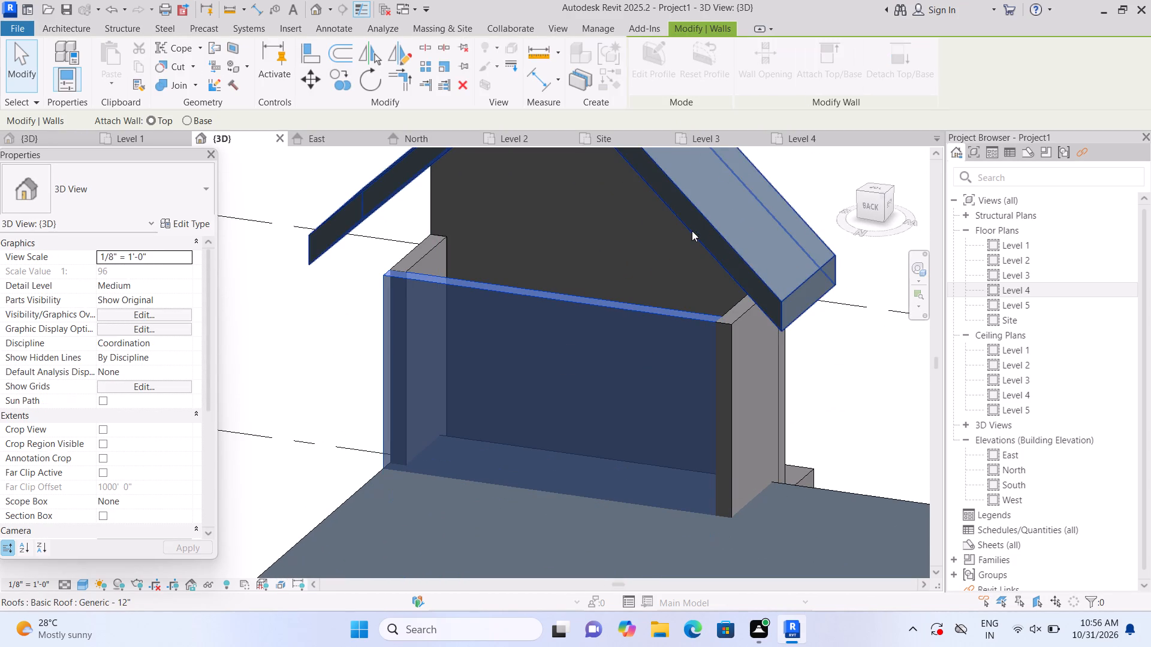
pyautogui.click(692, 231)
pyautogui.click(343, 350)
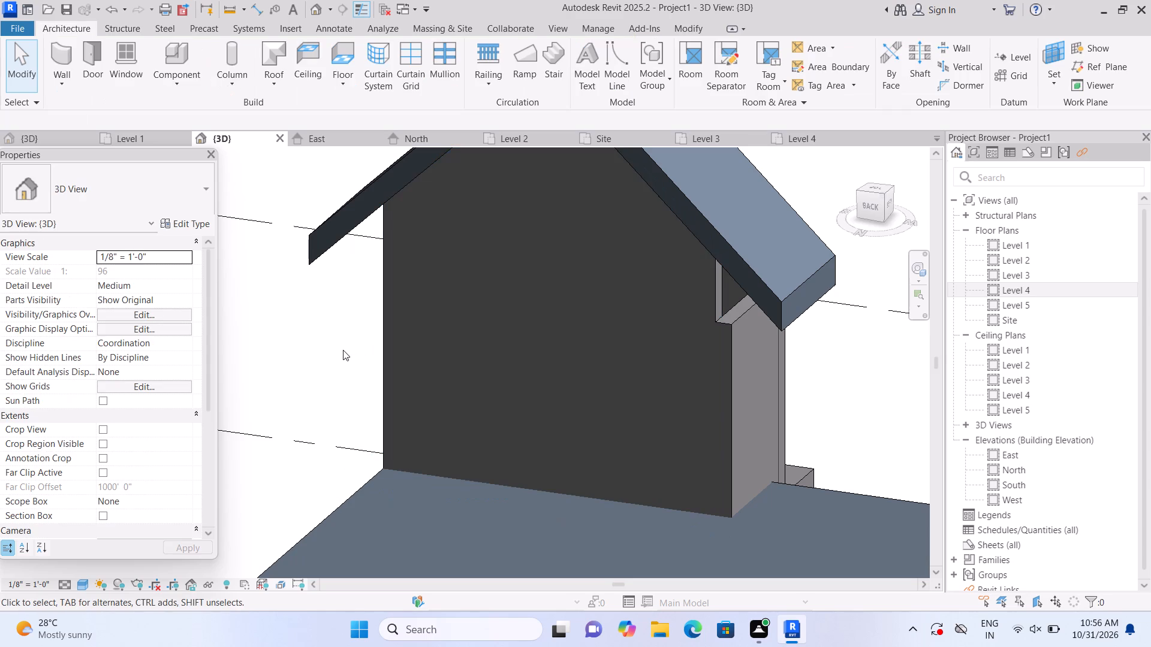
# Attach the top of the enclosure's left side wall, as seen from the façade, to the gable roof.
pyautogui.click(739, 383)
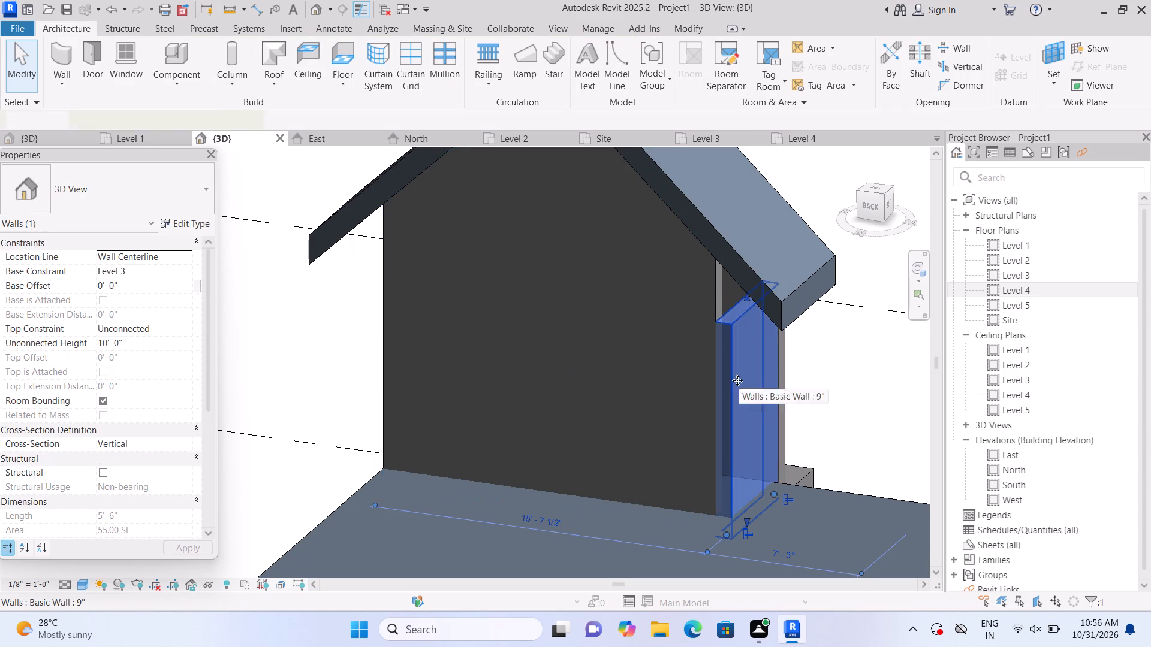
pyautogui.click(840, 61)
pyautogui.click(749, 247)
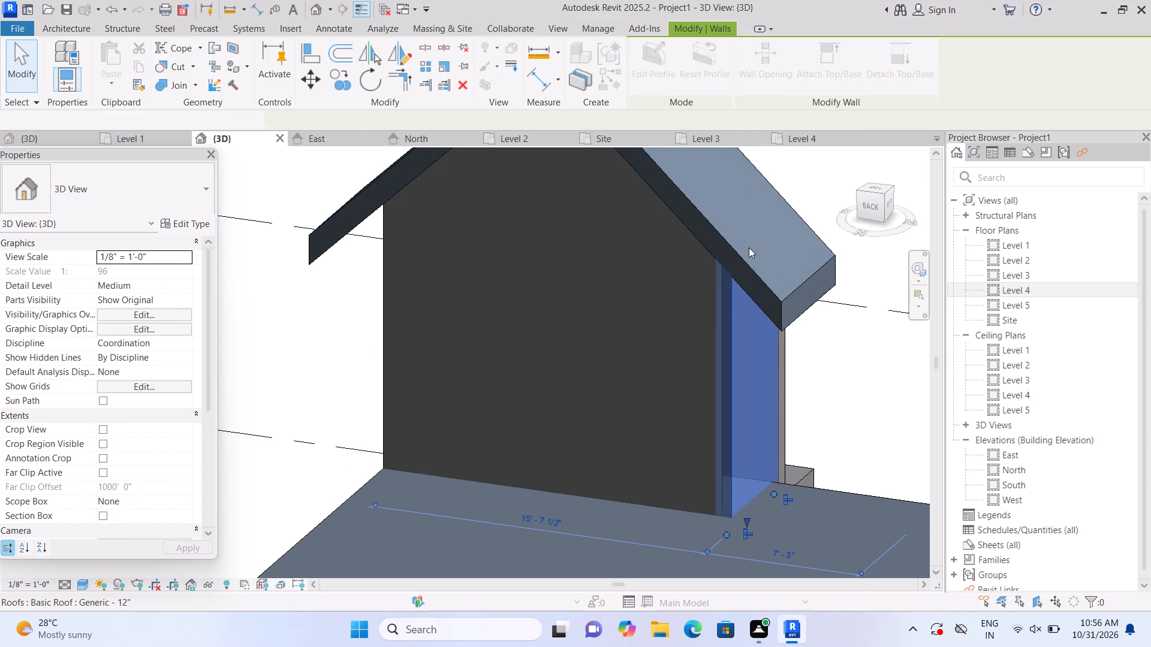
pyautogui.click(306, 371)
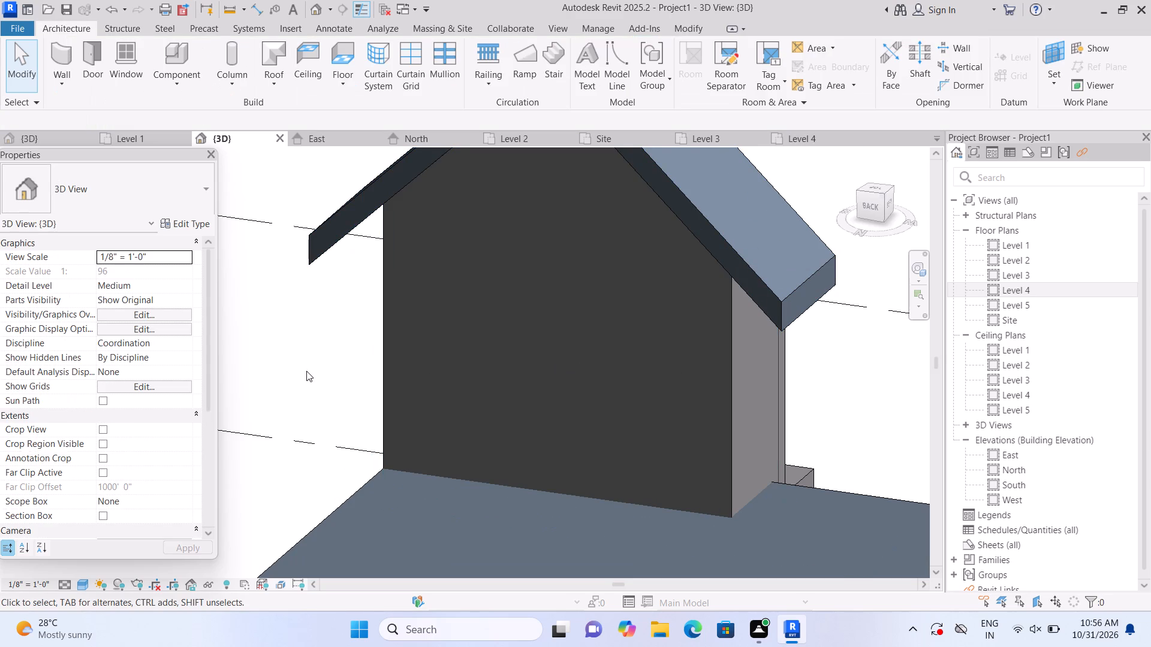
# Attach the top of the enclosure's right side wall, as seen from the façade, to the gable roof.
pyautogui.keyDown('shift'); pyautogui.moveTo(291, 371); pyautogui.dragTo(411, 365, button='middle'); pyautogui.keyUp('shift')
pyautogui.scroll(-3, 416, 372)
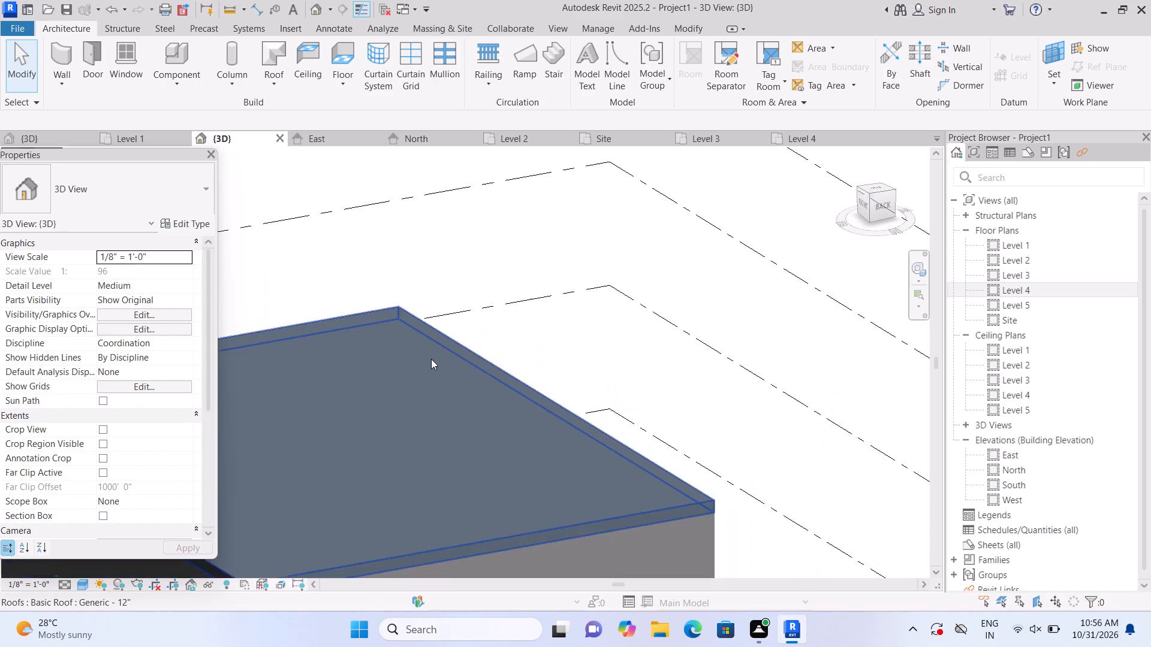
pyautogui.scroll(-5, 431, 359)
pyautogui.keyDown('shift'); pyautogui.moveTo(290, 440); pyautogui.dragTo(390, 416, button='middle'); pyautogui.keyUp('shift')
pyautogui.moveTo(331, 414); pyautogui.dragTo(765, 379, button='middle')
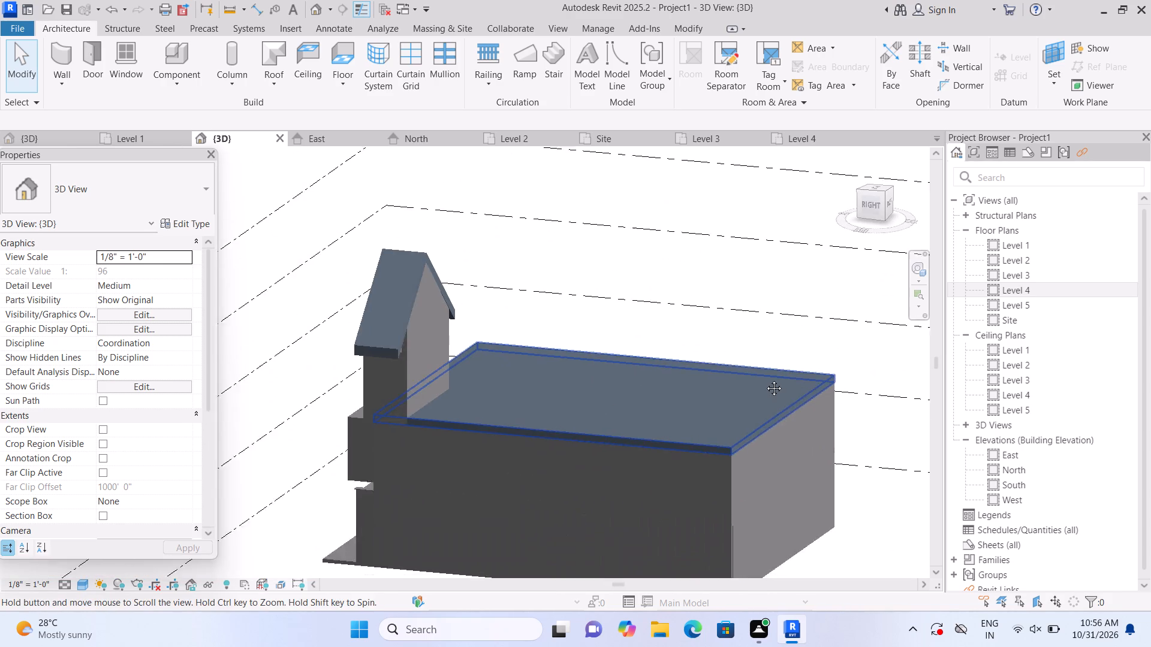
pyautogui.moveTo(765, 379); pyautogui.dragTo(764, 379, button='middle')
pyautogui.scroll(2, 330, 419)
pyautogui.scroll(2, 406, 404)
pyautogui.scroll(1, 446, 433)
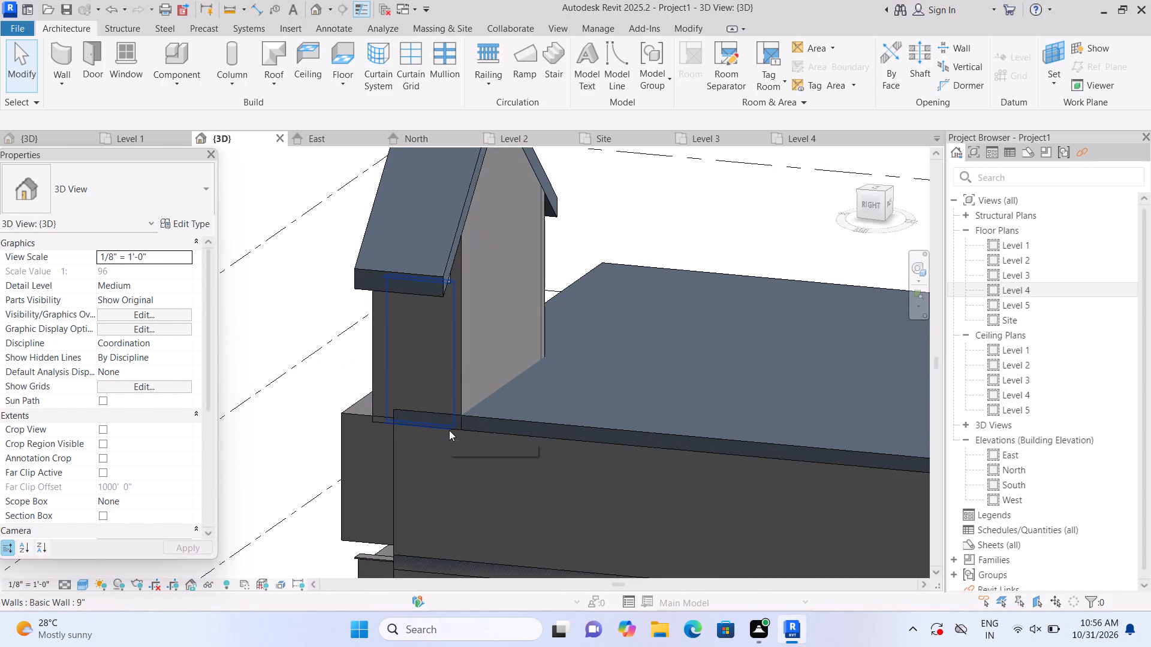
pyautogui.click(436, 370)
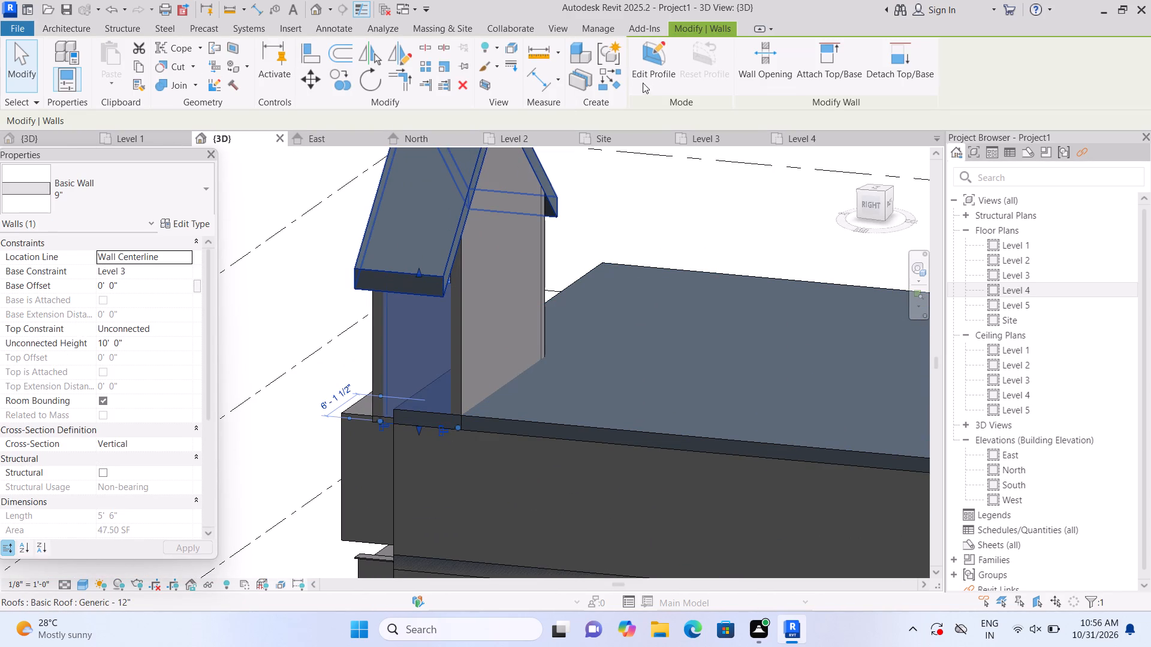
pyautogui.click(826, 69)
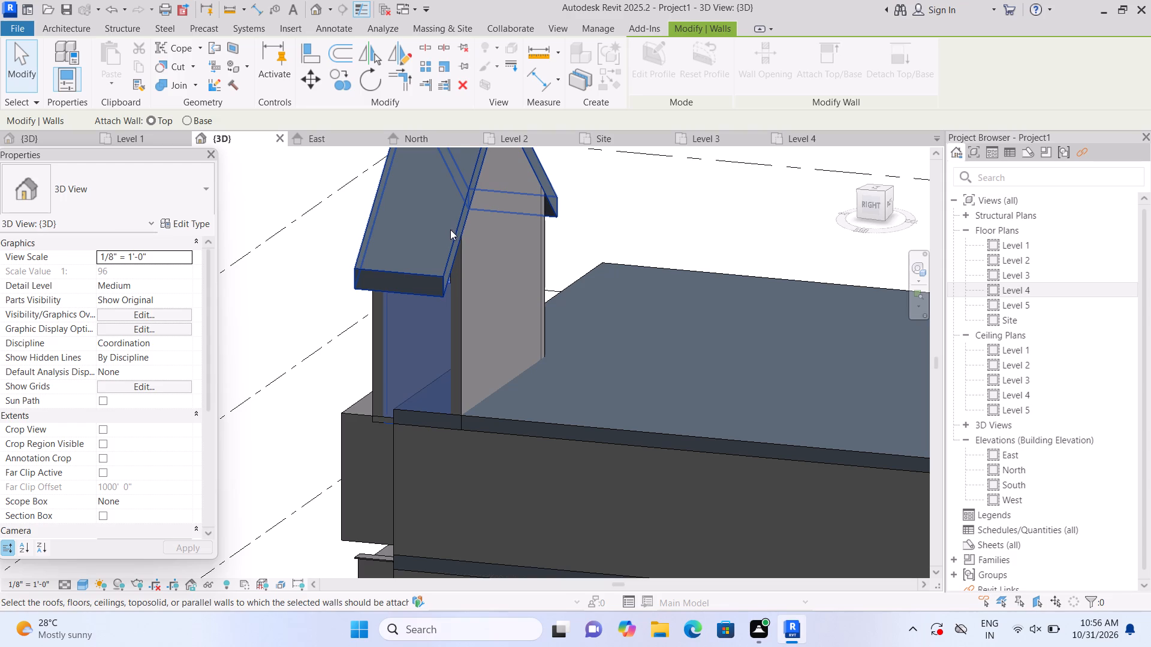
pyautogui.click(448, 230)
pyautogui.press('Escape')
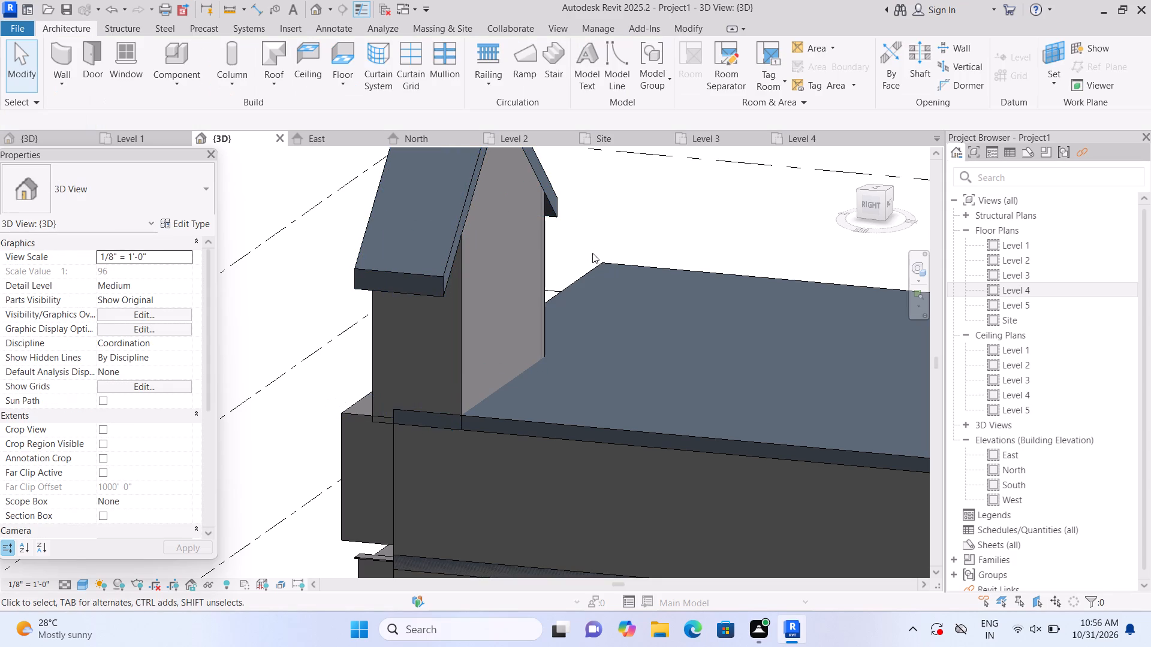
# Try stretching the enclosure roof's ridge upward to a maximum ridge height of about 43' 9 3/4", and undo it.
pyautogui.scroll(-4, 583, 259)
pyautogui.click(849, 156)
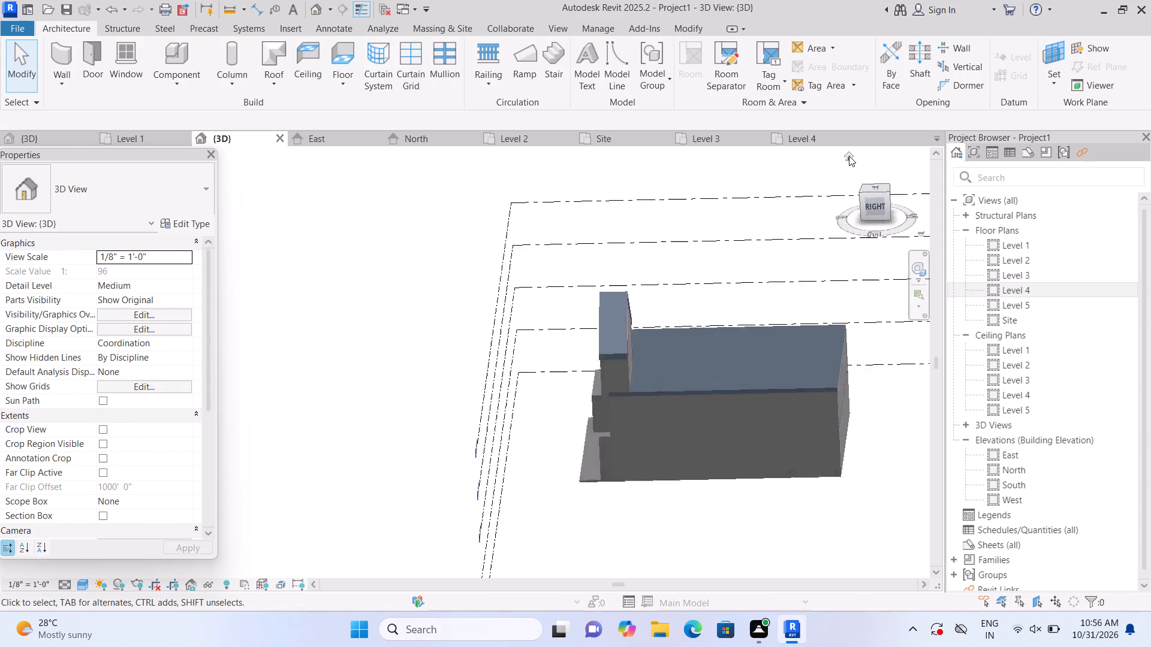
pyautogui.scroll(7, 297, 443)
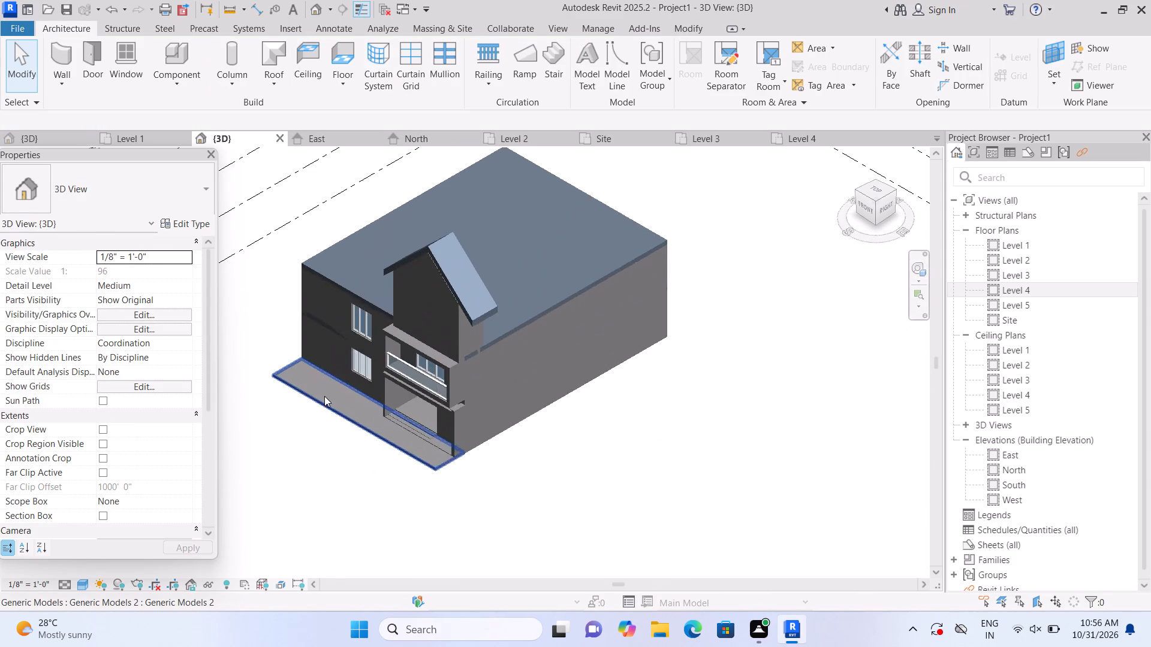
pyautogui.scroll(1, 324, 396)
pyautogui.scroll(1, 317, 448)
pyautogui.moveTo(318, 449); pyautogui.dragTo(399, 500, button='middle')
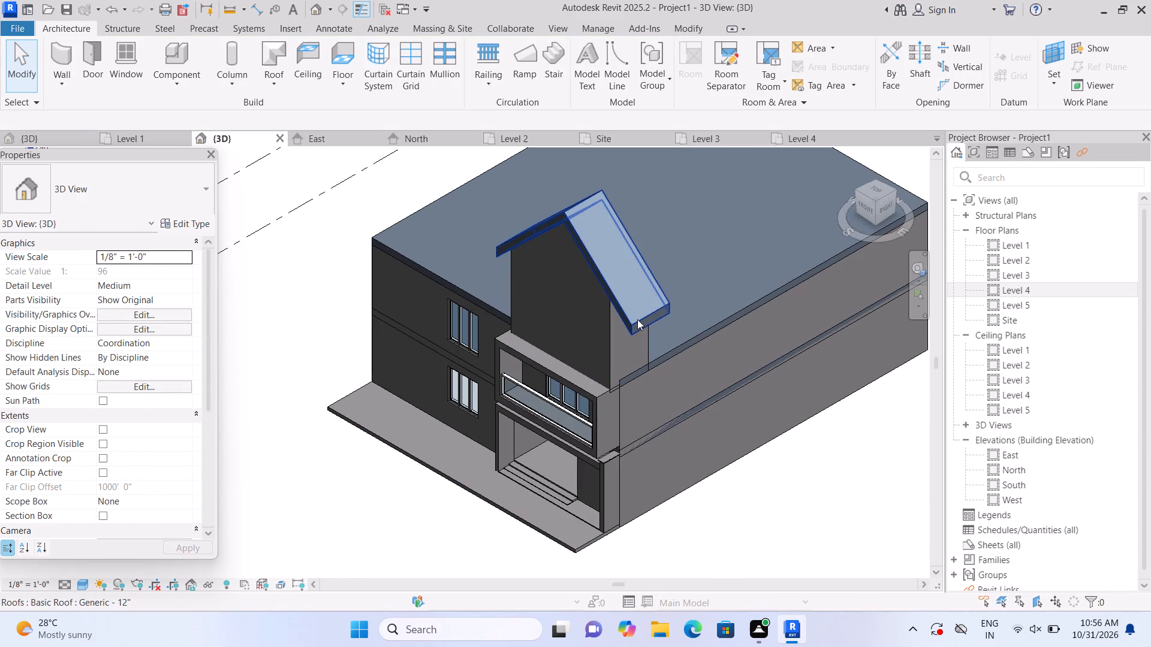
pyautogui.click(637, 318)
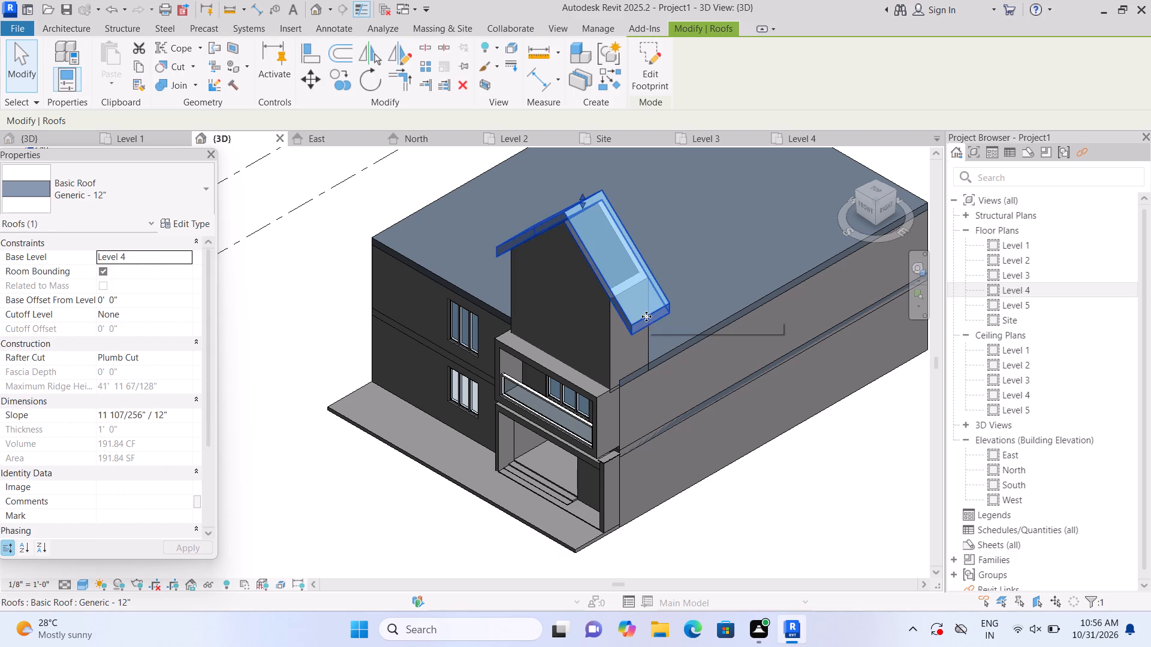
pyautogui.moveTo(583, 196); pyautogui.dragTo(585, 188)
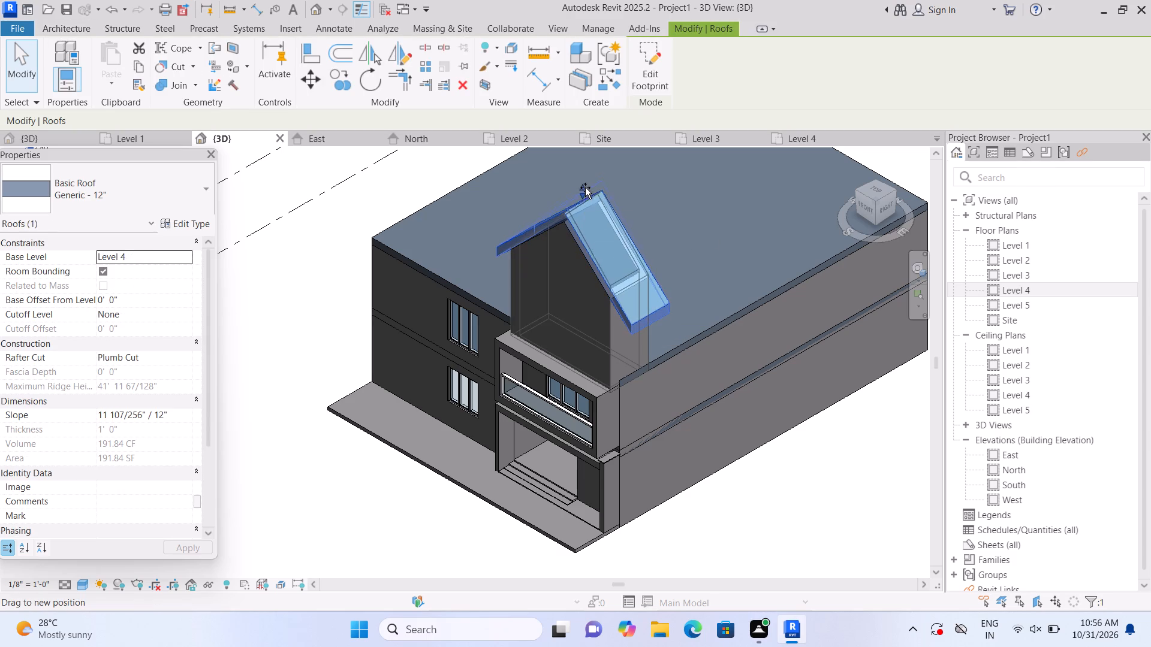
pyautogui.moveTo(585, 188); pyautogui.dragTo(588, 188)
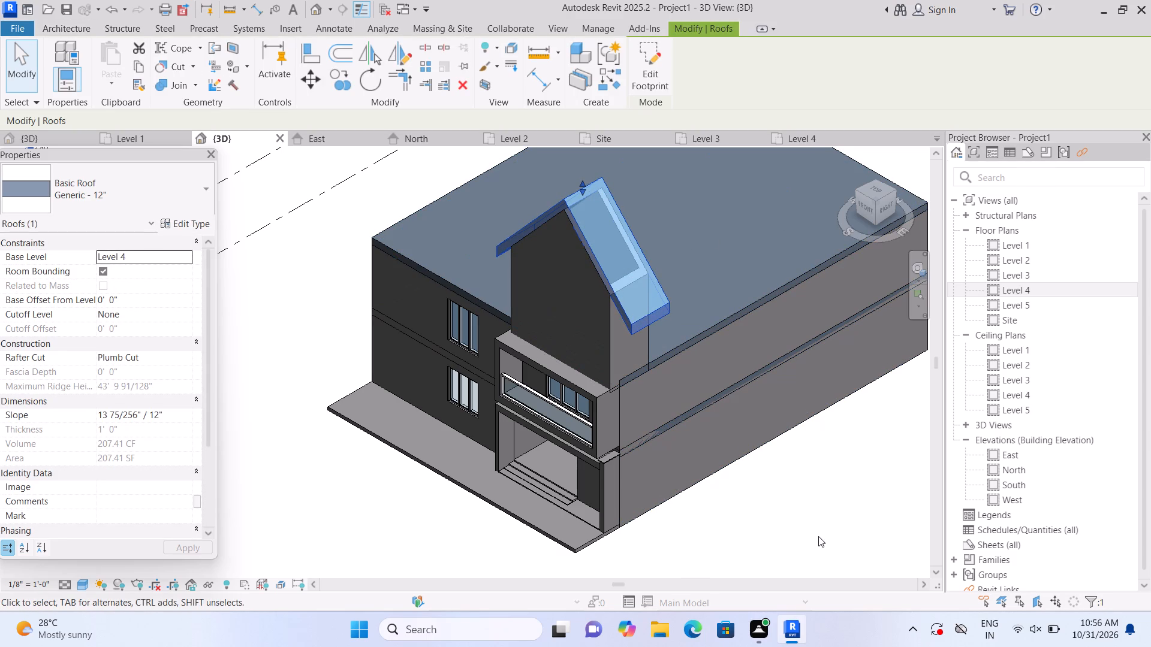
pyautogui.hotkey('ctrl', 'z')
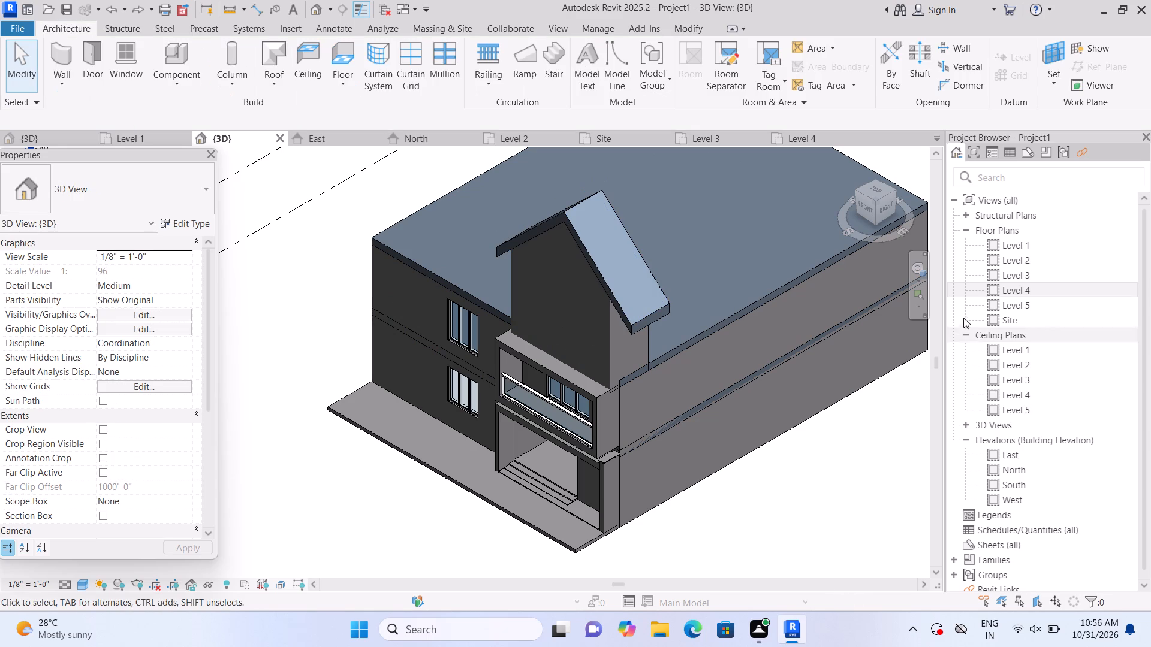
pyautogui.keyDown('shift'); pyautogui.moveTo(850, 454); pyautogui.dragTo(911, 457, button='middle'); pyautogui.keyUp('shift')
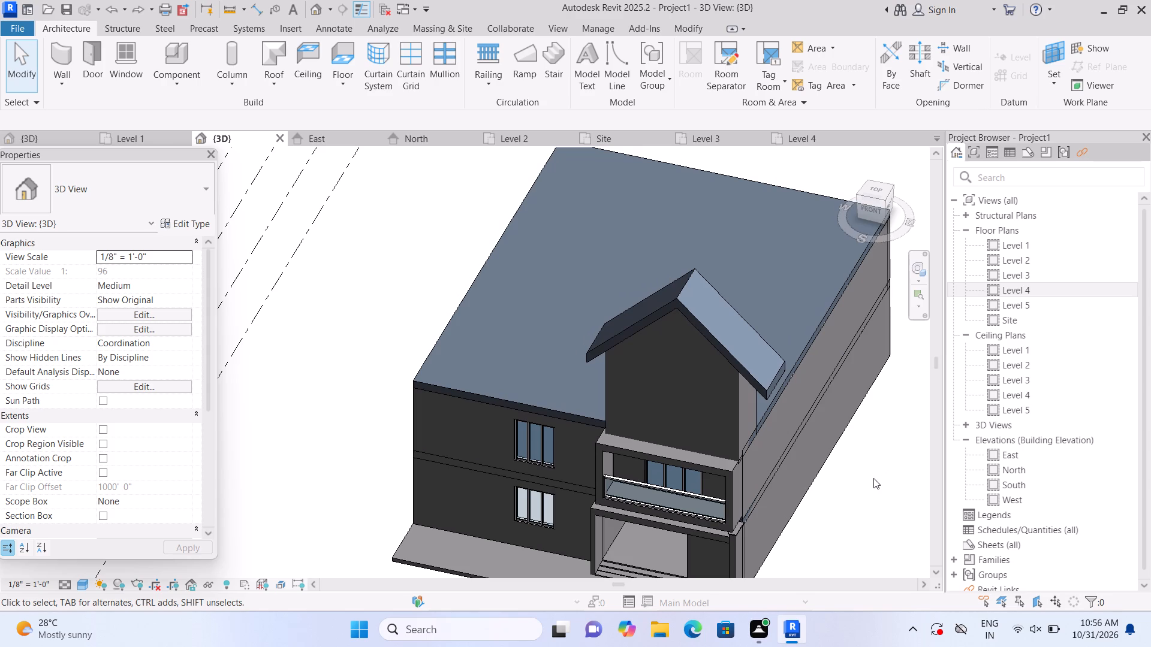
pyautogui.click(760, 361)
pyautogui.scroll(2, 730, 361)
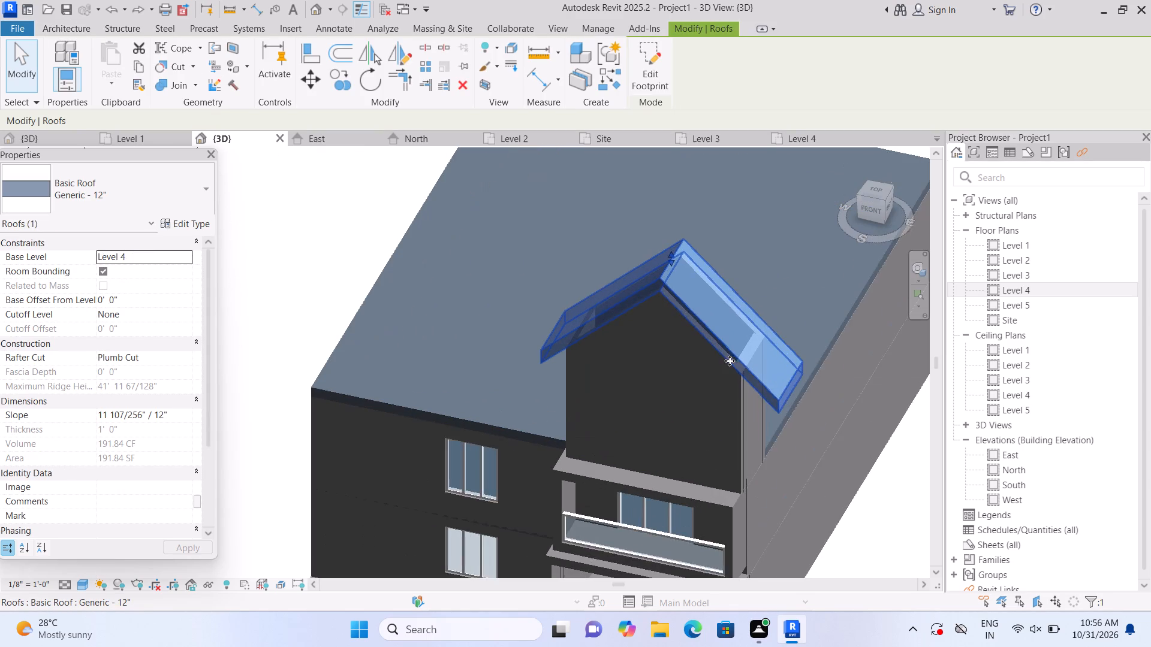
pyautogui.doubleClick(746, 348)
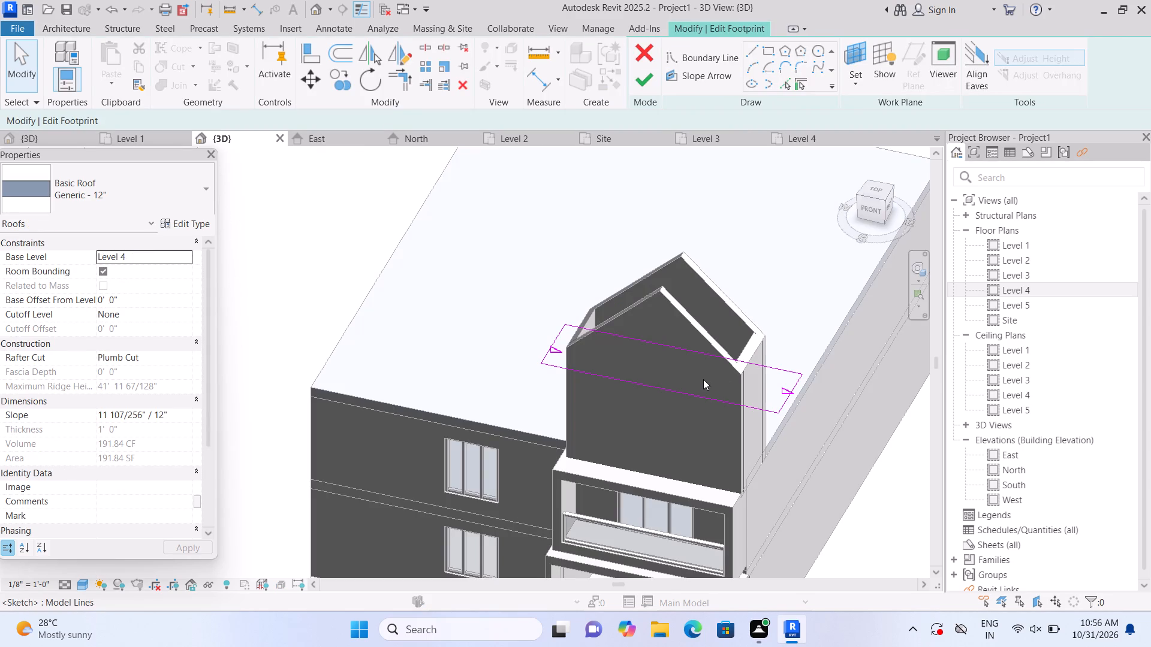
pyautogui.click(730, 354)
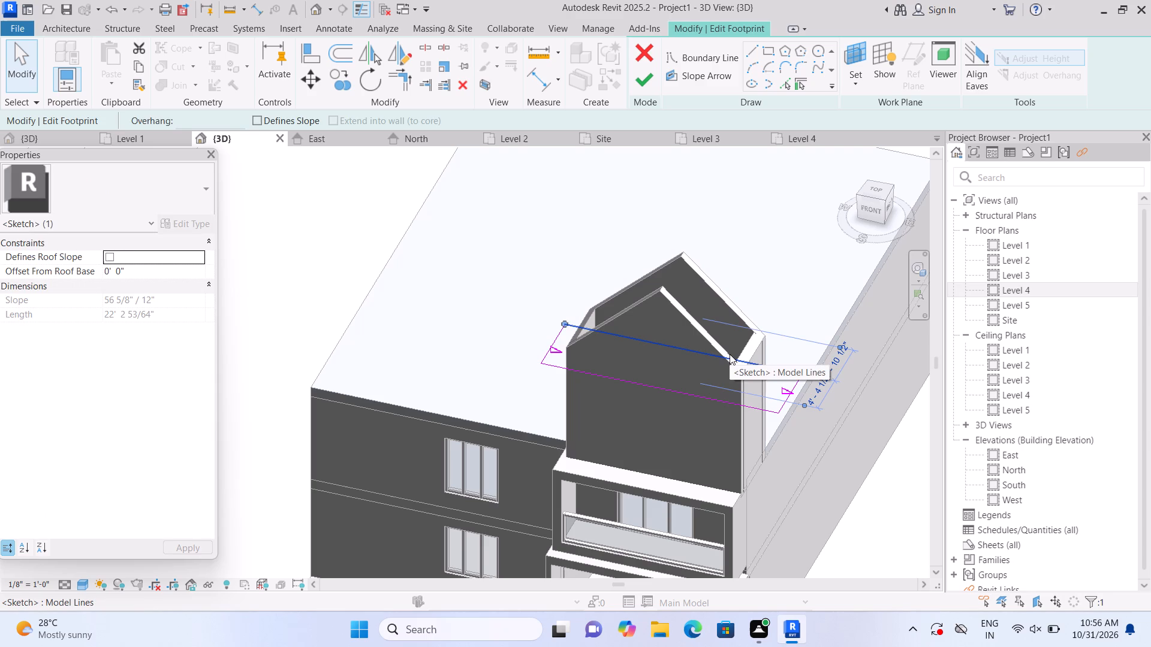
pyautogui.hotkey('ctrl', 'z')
# Undo the attachments of the enclosure walls to the gable roof, going back into the roof's footprint sketch.
pyautogui.hotkey('ctrl', 'z')
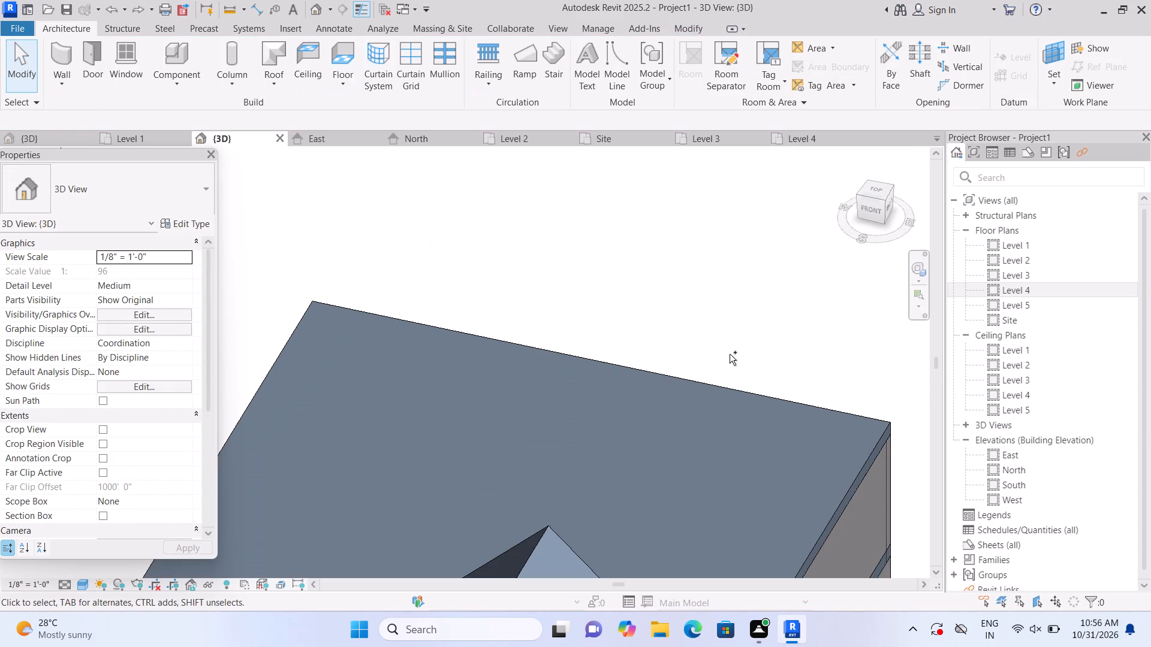
pyautogui.hotkey('ctrl', 'z')
pyautogui.scroll(-9, 718, 337)
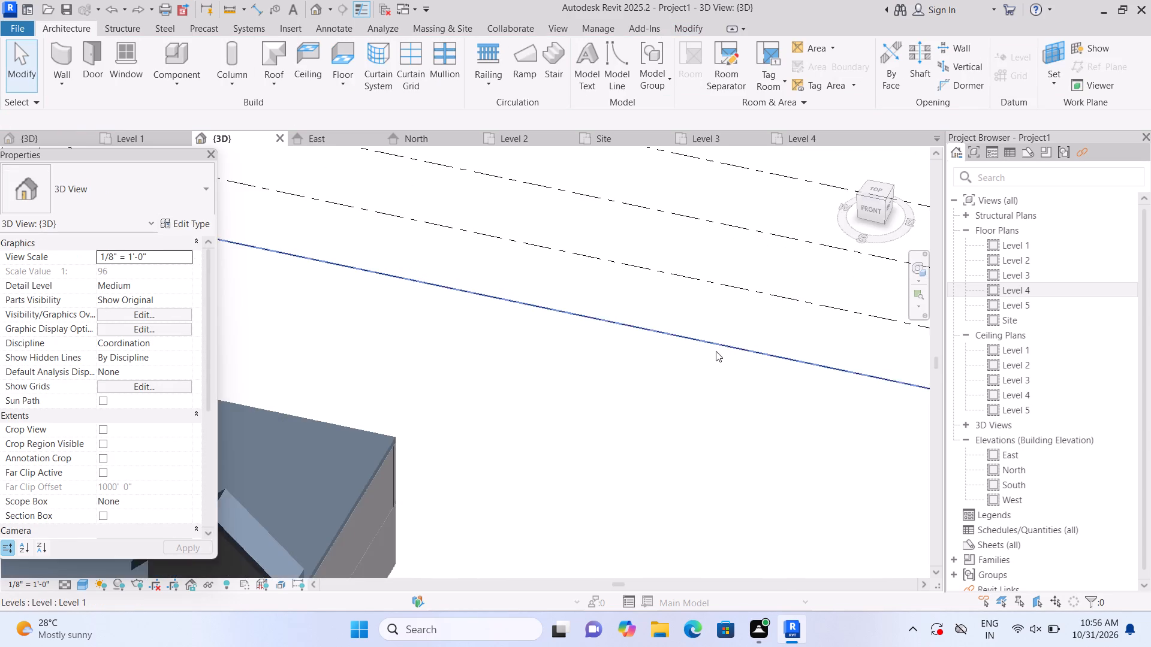
pyautogui.scroll(-2, 716, 351)
pyautogui.scroll(-1, 617, 429)
pyautogui.scroll(2, 406, 505)
pyautogui.moveTo(411, 498); pyautogui.dragTo(520, 429, button='middle')
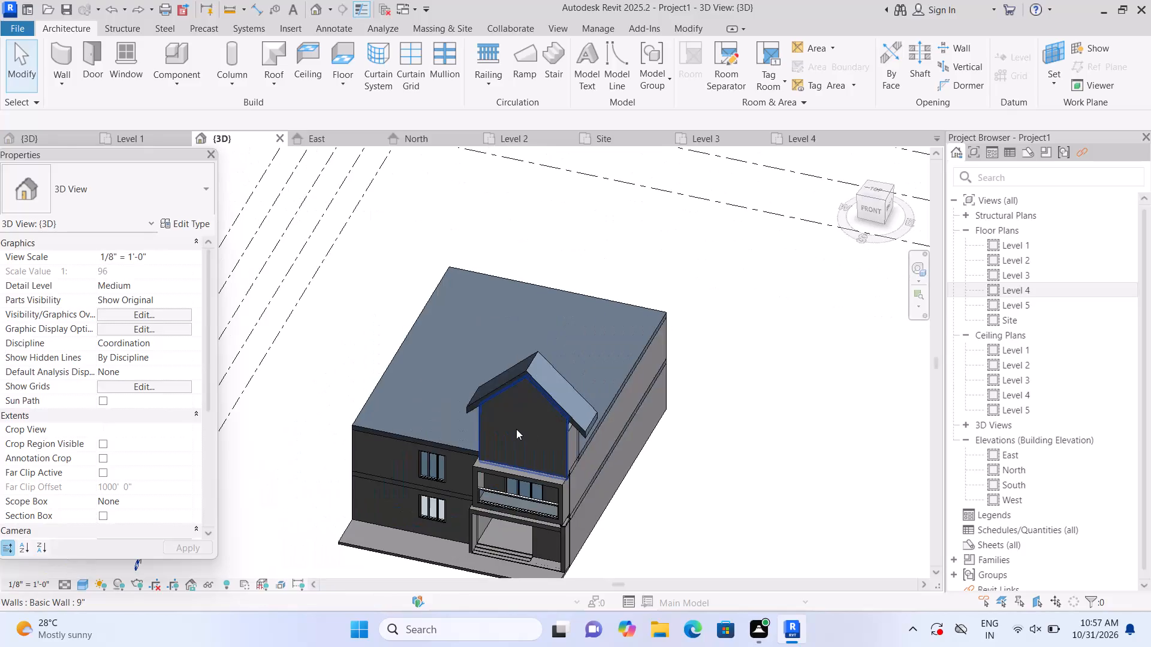
pyautogui.scroll(3, 516, 429)
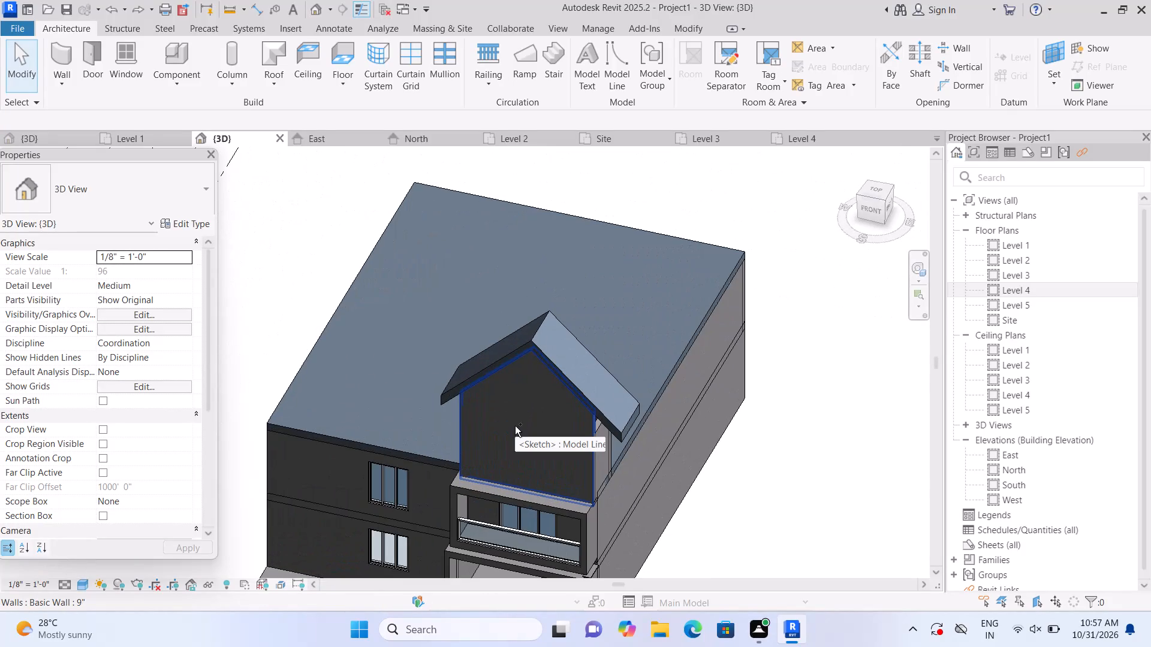
pyautogui.hotkey('ctrl', 'z')
pyautogui.hotkey('ctrl', 'z')
pyautogui.hotkey('ctrl', 'z')
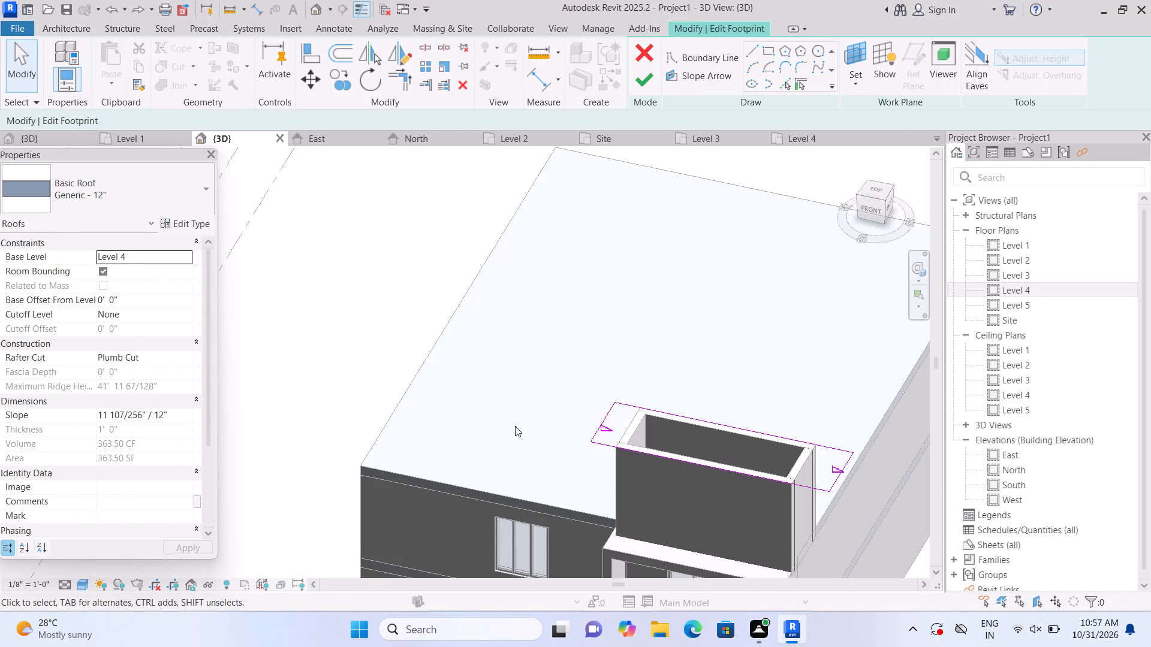
# Undo the enclosure roof's slope edits, ridge stretching and original outline, going back to an empty roof footprint sketch on Level 4.
pyautogui.hotkey('ctrl', 'z')
pyautogui.hotkey('ctrl', 'z')
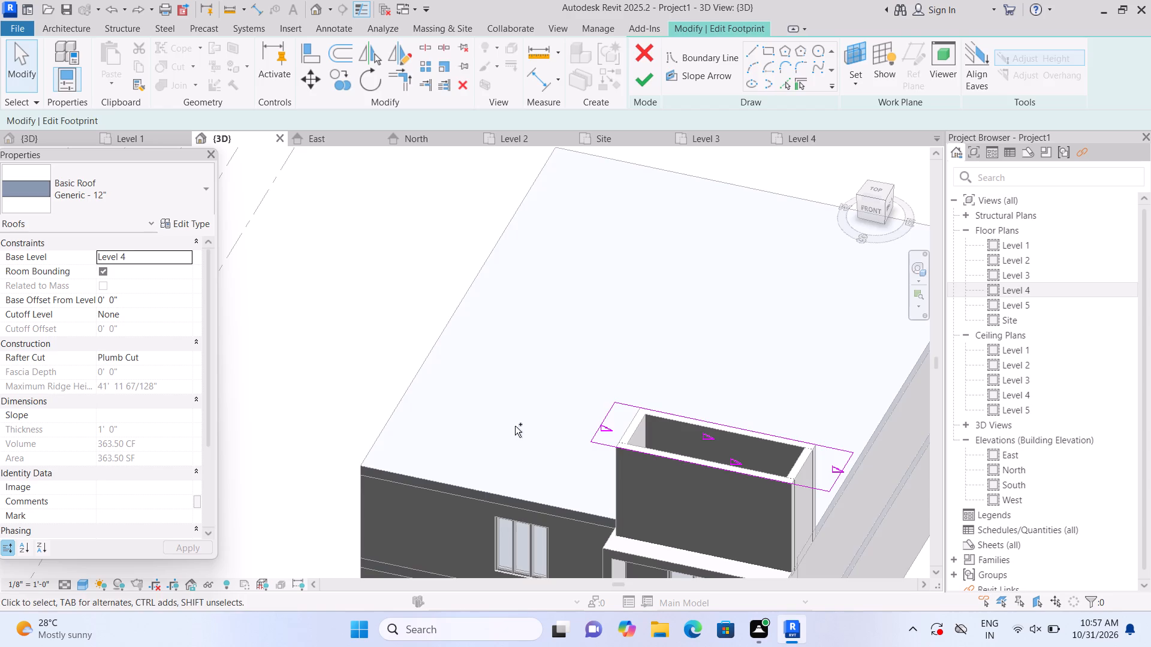
pyautogui.hotkey('ctrl', 'z')
pyautogui.hotkey('ctrl', 'z')
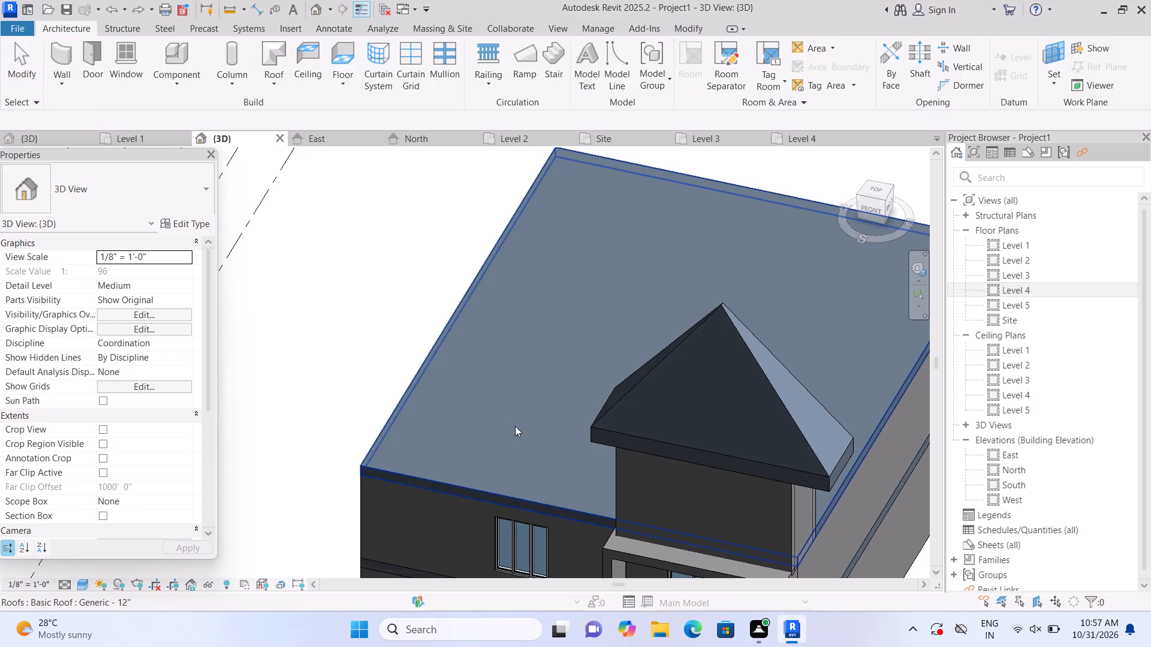
pyautogui.hotkey('ctrl', 'z')
pyautogui.hotkey('ctrl', 'z')
pyautogui.hotkey('ctrl', 'z')
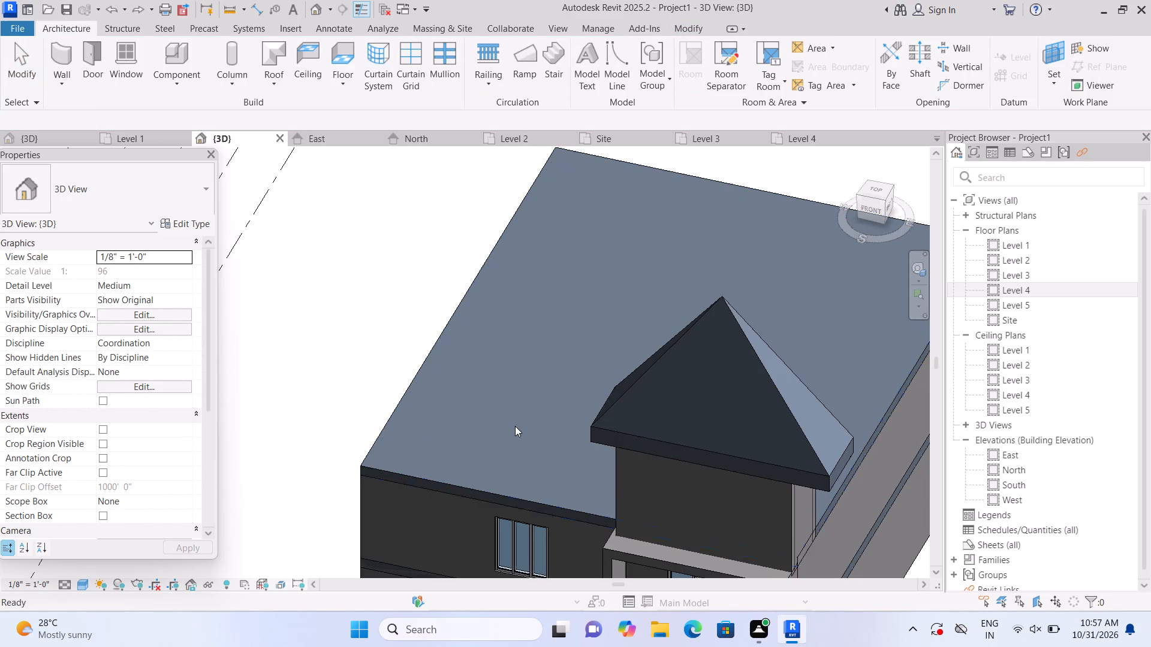
pyautogui.hotkey('ctrl', 'z')
pyautogui.keyDown('ctrl'); pyautogui.click(515, 426); pyautogui.keyUp('ctrl')
pyautogui.hotkey('ctrl', 'z')
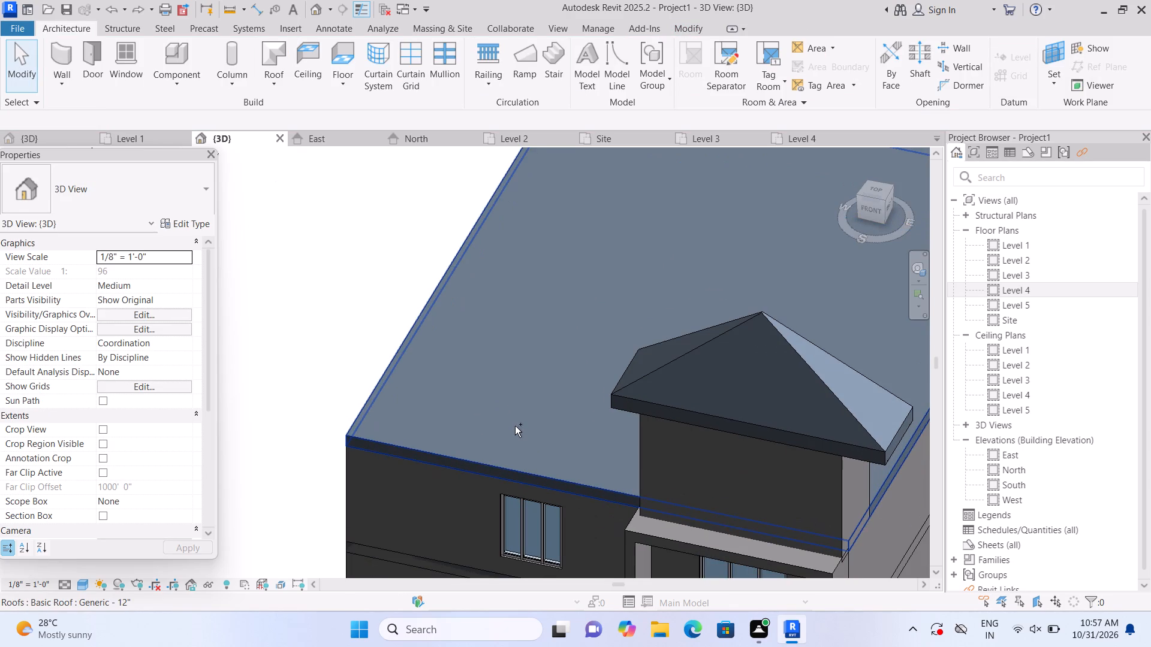
pyautogui.hotkey('ctrl', 'z')
pyautogui.hotkey('ctrl', 'z')
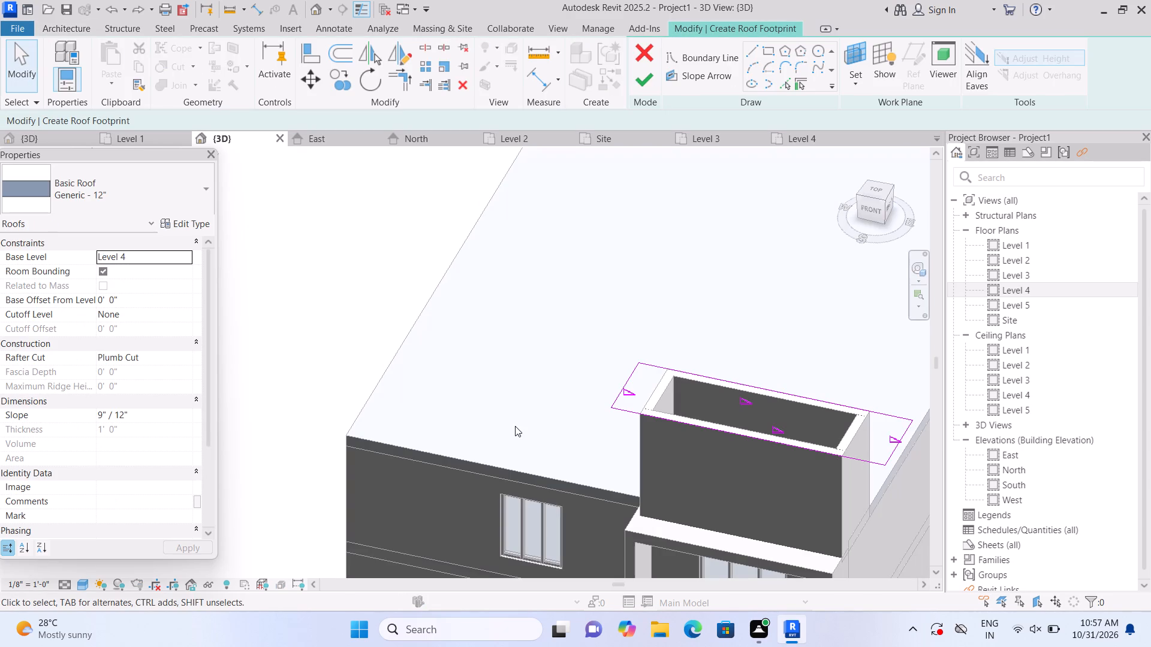
pyautogui.press('z')
pyautogui.hotkey('ctrl', 'z')
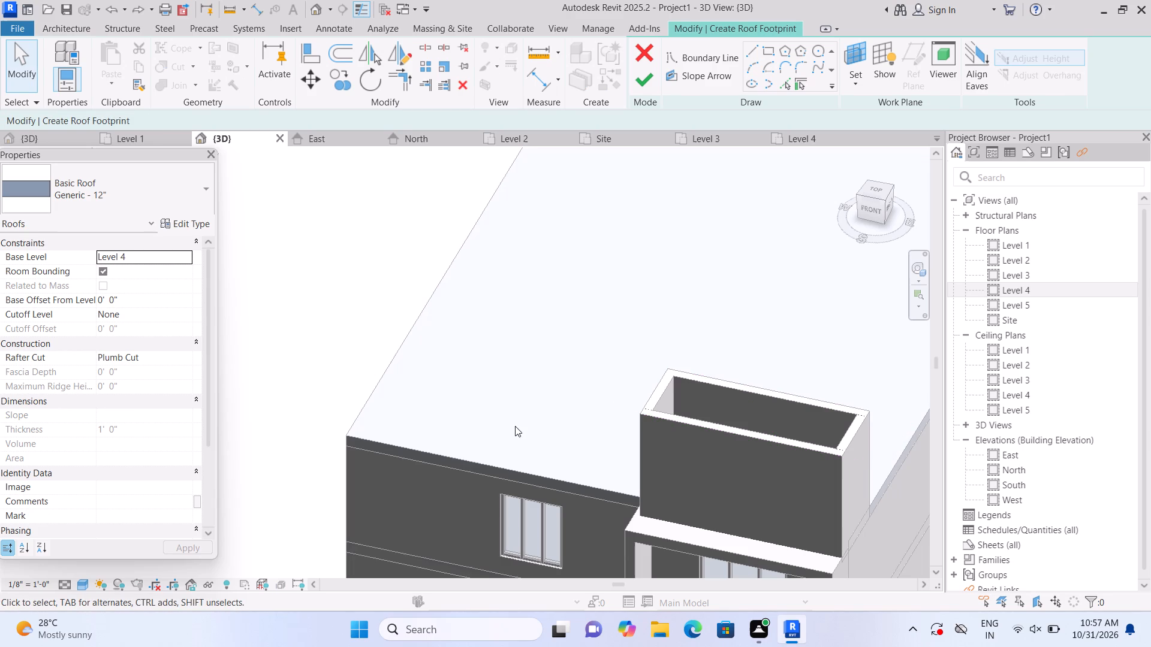
# Create a roof over the enclosure from a rectangular footprint about 22' 3" long, overhanging both side walls, with all edges sloped 9" / 12".
pyautogui.doubleClick(769, 49)
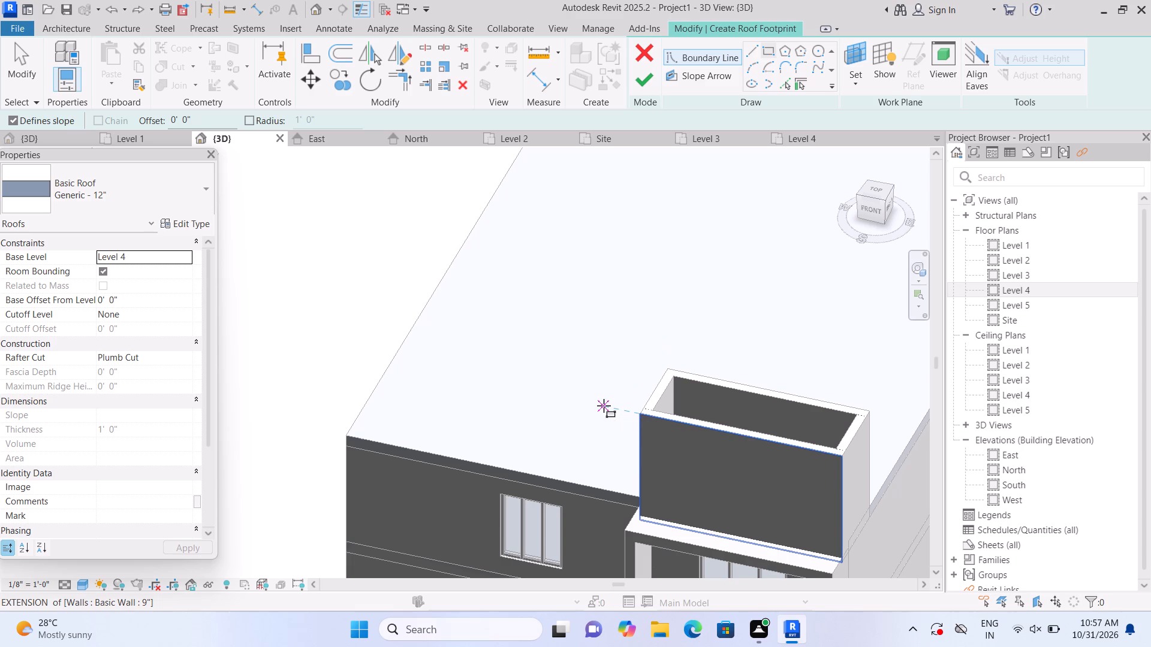
pyautogui.click(604, 406)
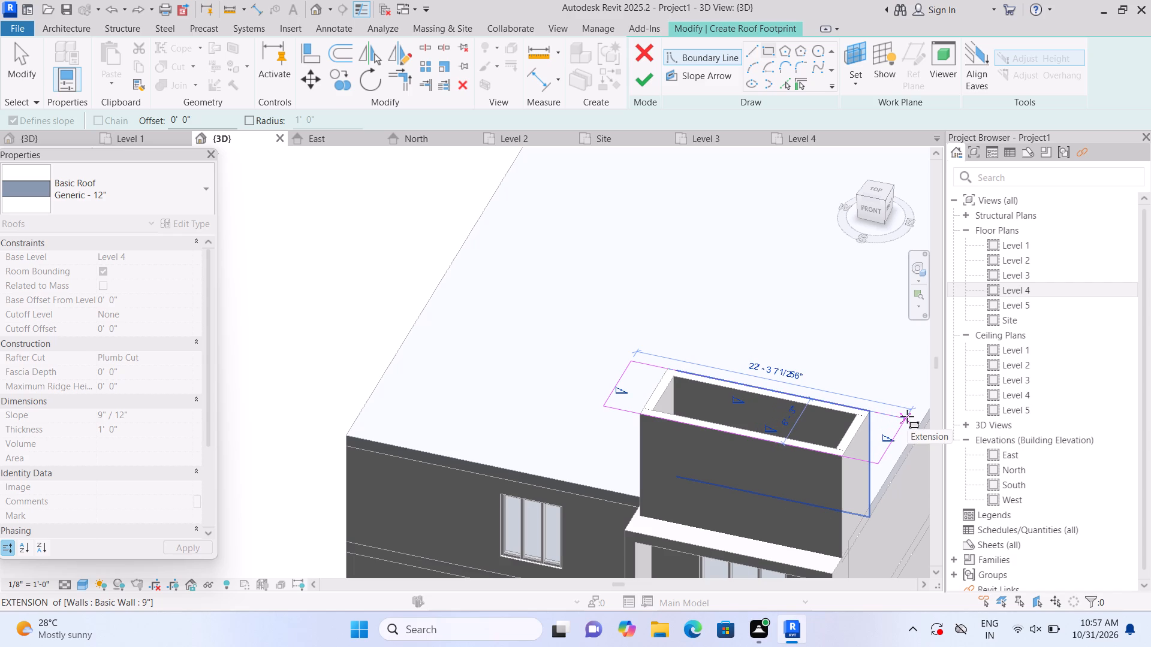
pyautogui.click(907, 416)
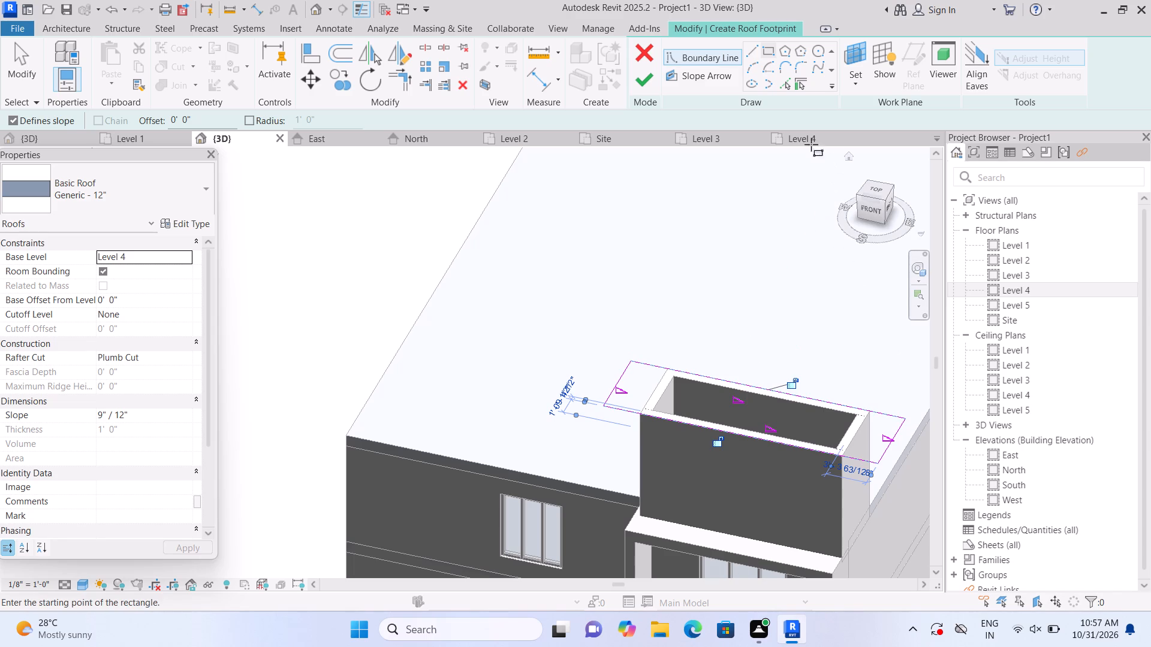
pyautogui.click(638, 87)
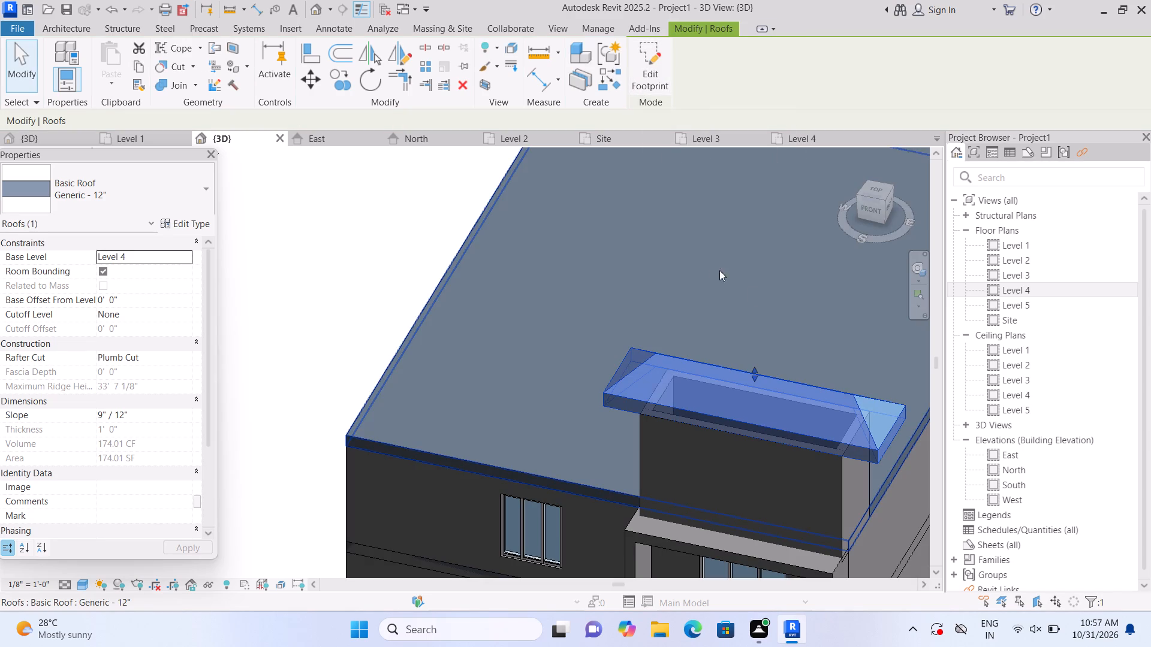
# Stretch the enclosure roof's ridge upward to a maximum ridge height of about 41' 5".
pyautogui.moveTo(755, 367); pyautogui.dragTo(764, 302)
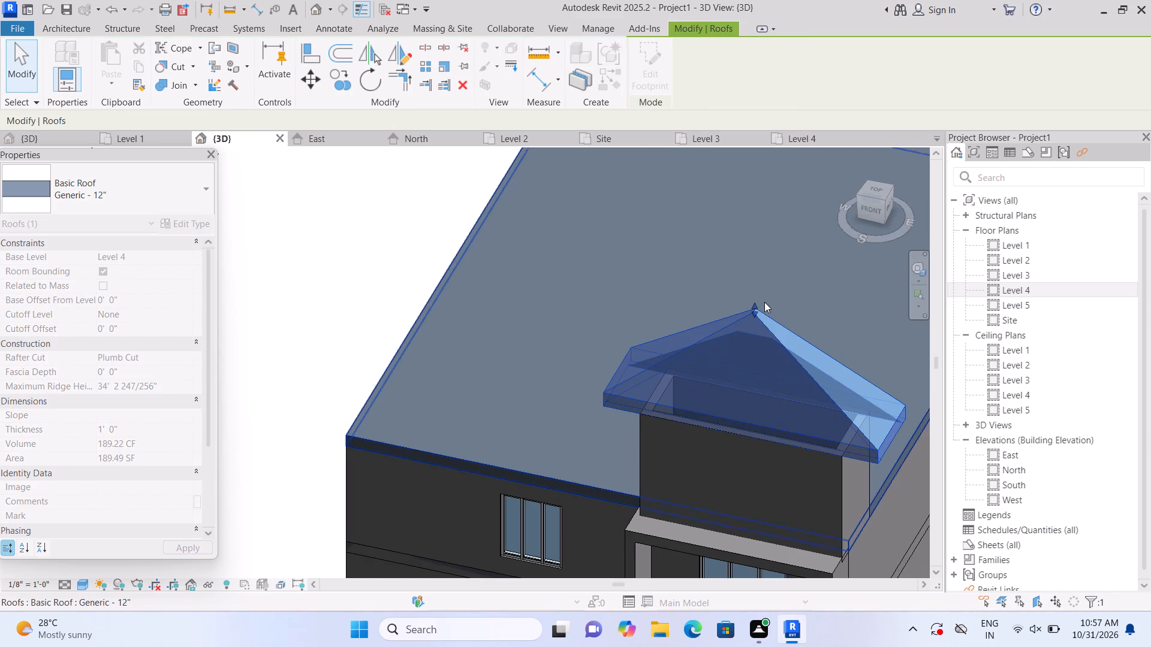
pyautogui.moveTo(754, 303); pyautogui.dragTo(755, 293)
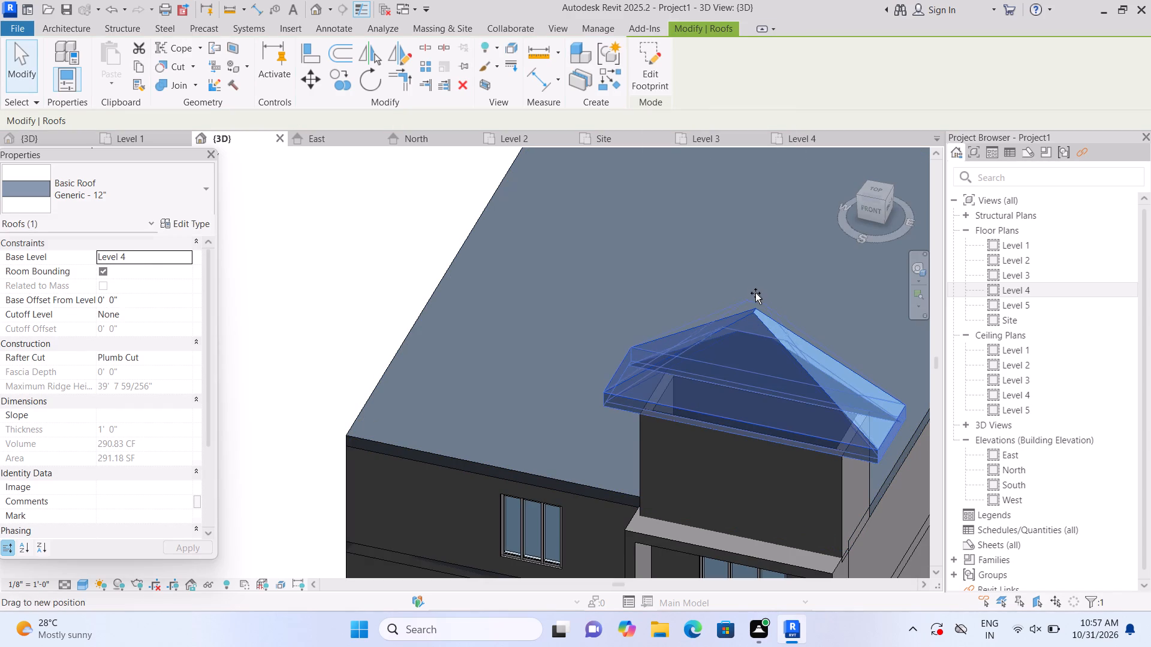
pyautogui.moveTo(755, 293); pyautogui.dragTo(757, 291)
pyautogui.moveTo(753, 295); pyautogui.dragTo(754, 309)
pyautogui.moveTo(752, 298); pyautogui.dragTo(752, 246)
pyautogui.click(379, 265)
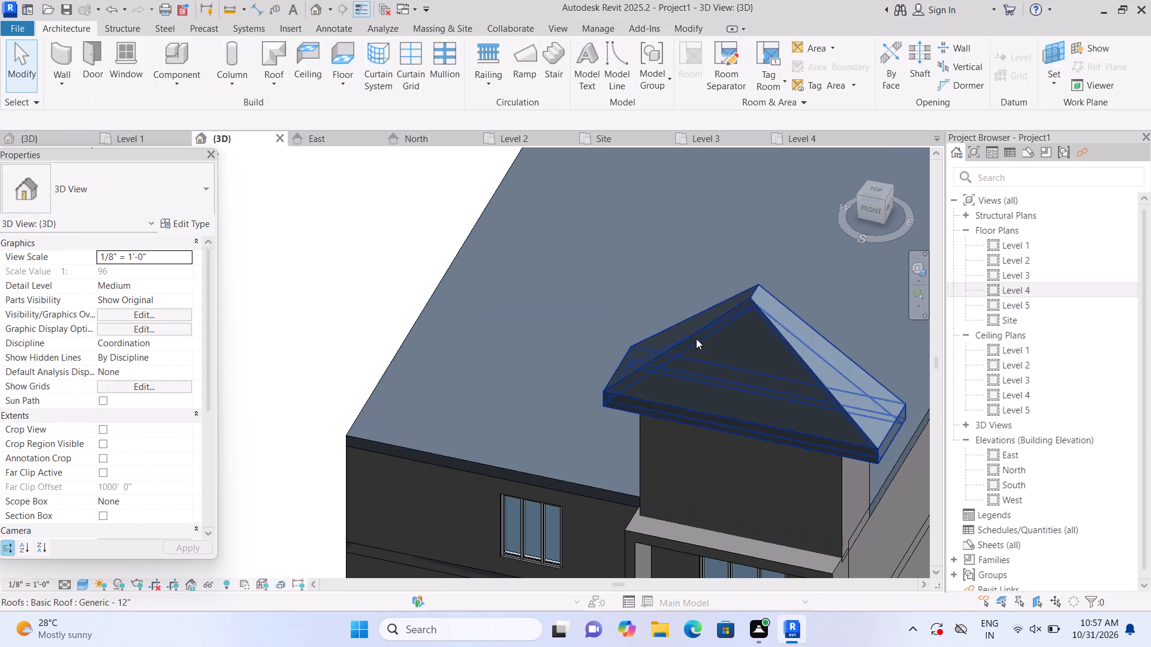
# Remove the slope definition from the front and back footprint edges of the enclosure roof to make it a gable.
pyautogui.doubleClick(701, 341)
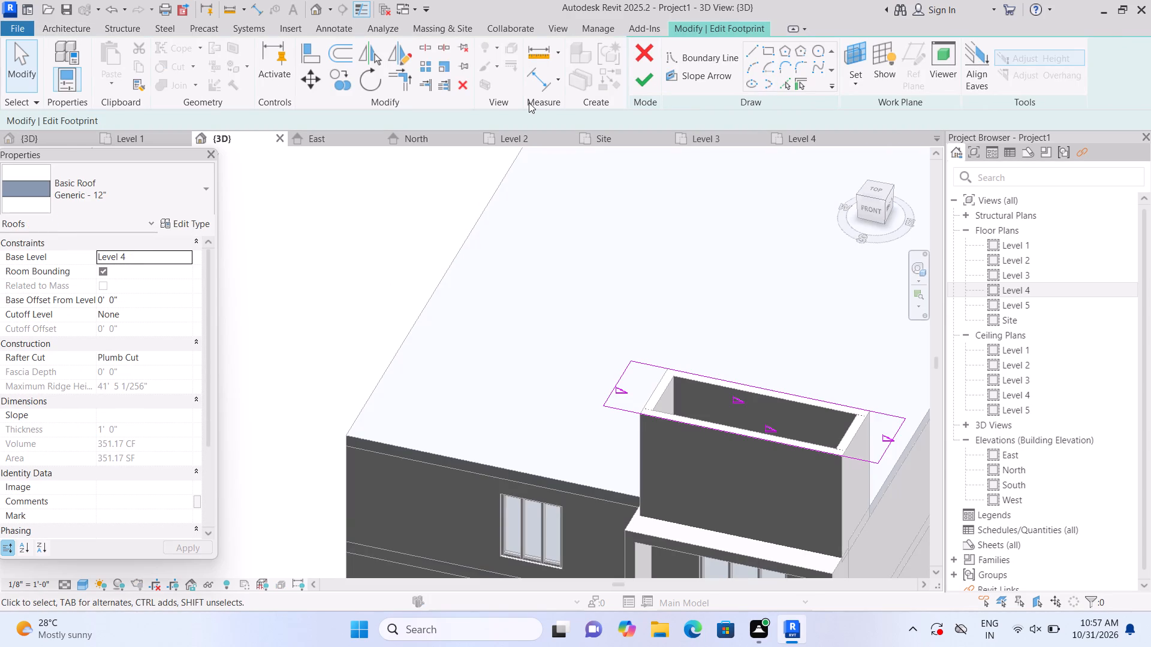
pyautogui.click(707, 374)
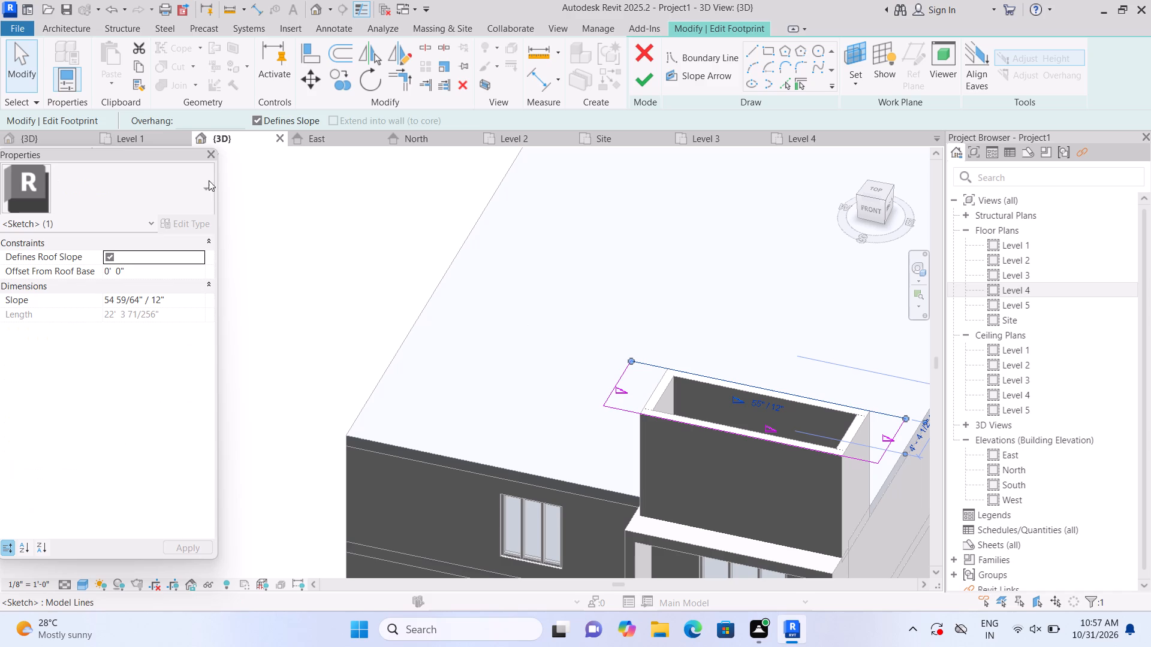
pyautogui.click(260, 119)
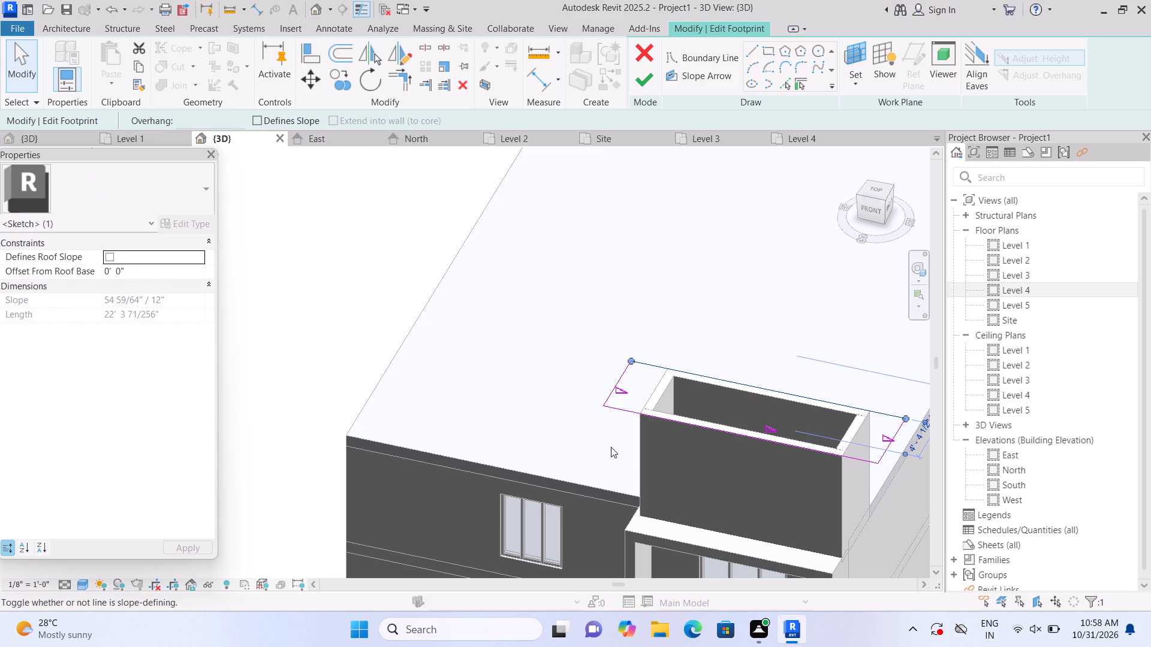
pyautogui.click(703, 424)
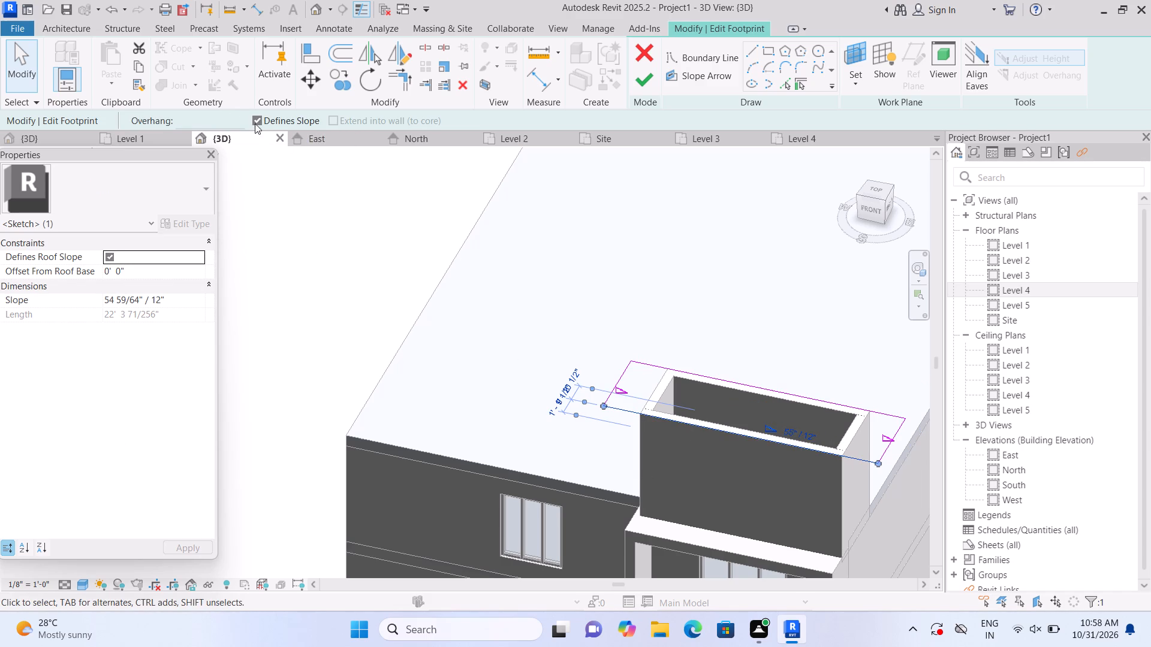
pyautogui.click(254, 118)
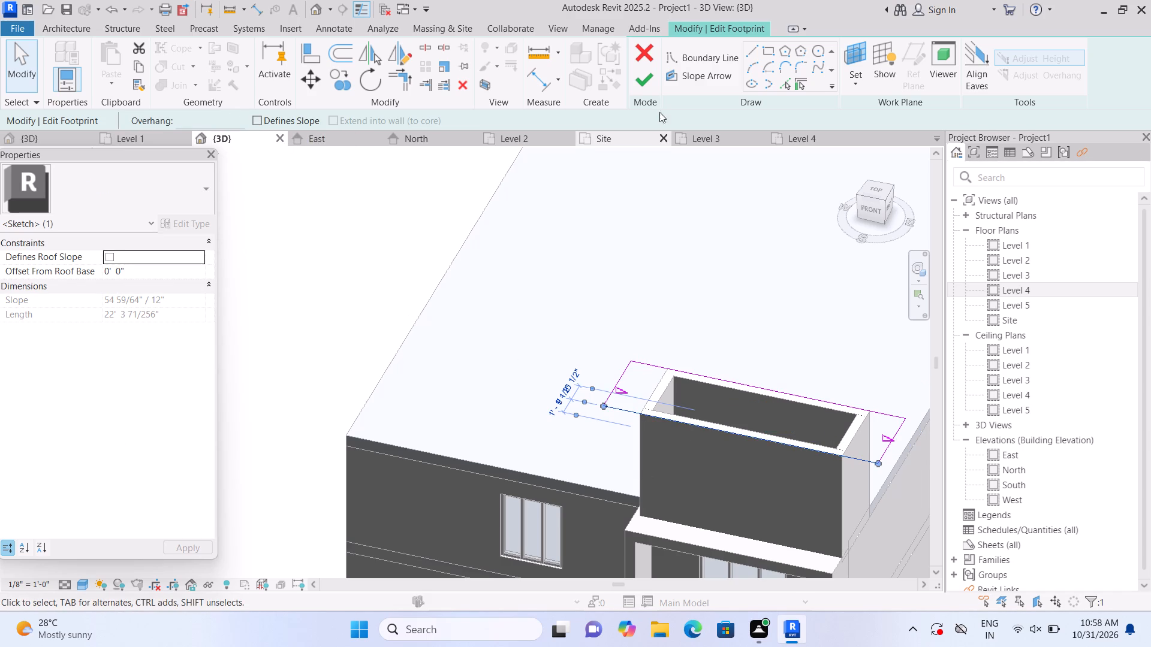
pyautogui.click(649, 84)
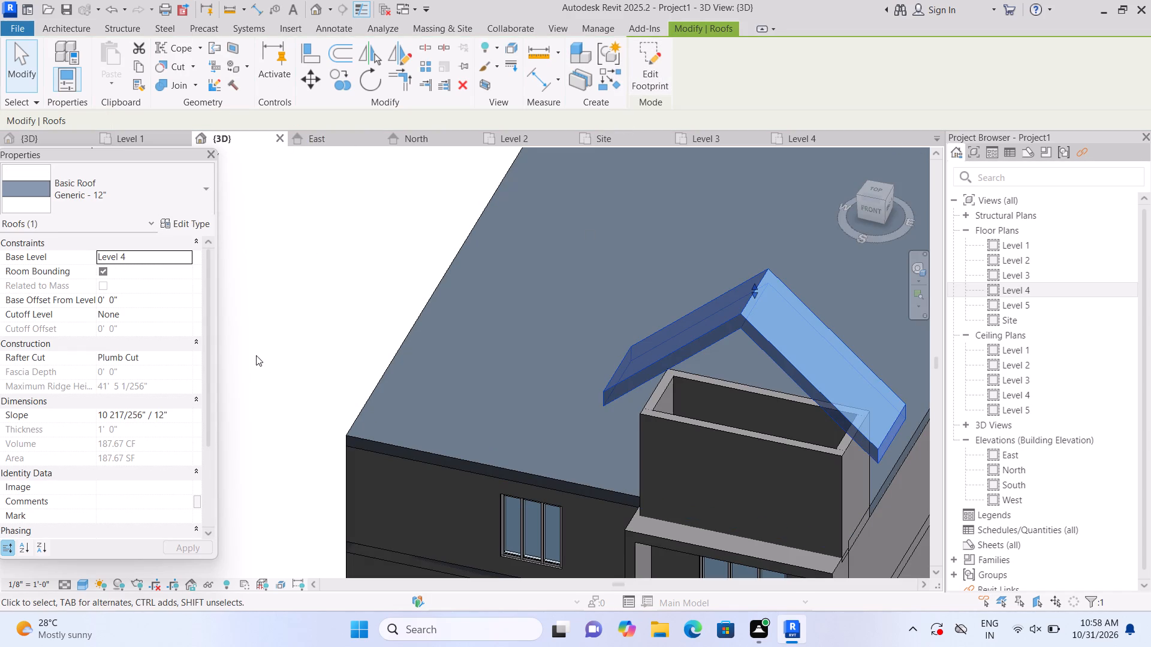
# Attach the top of the enclosure's front wall to the gable roof.
pyautogui.scroll(-1, 263, 354)
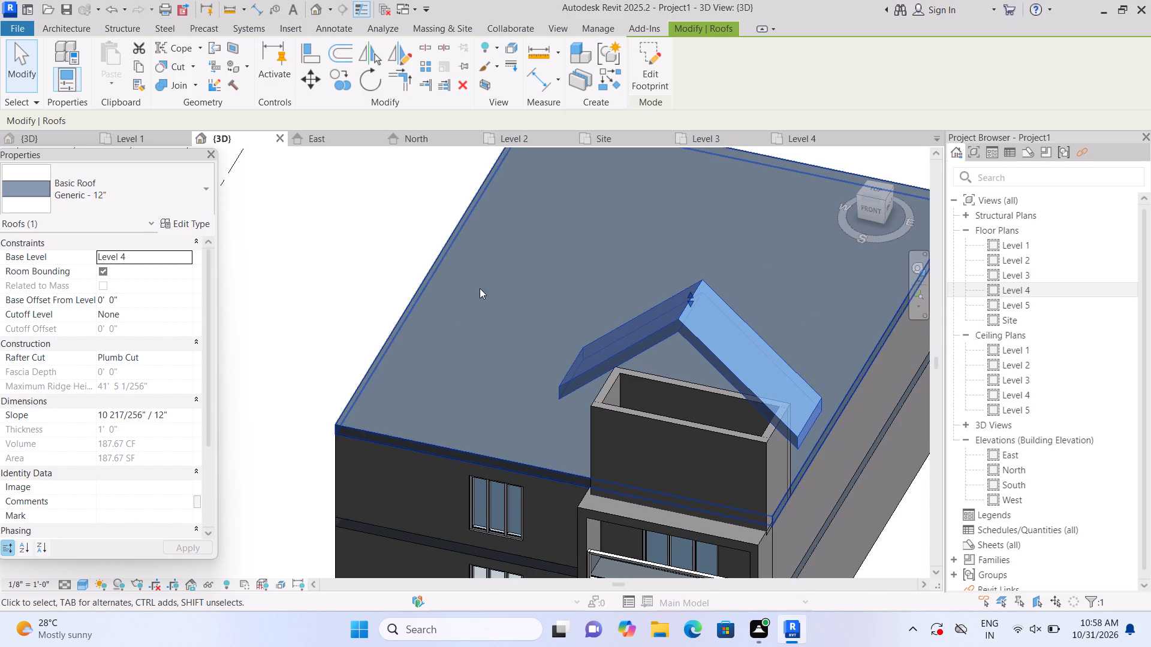
pyautogui.click(363, 295)
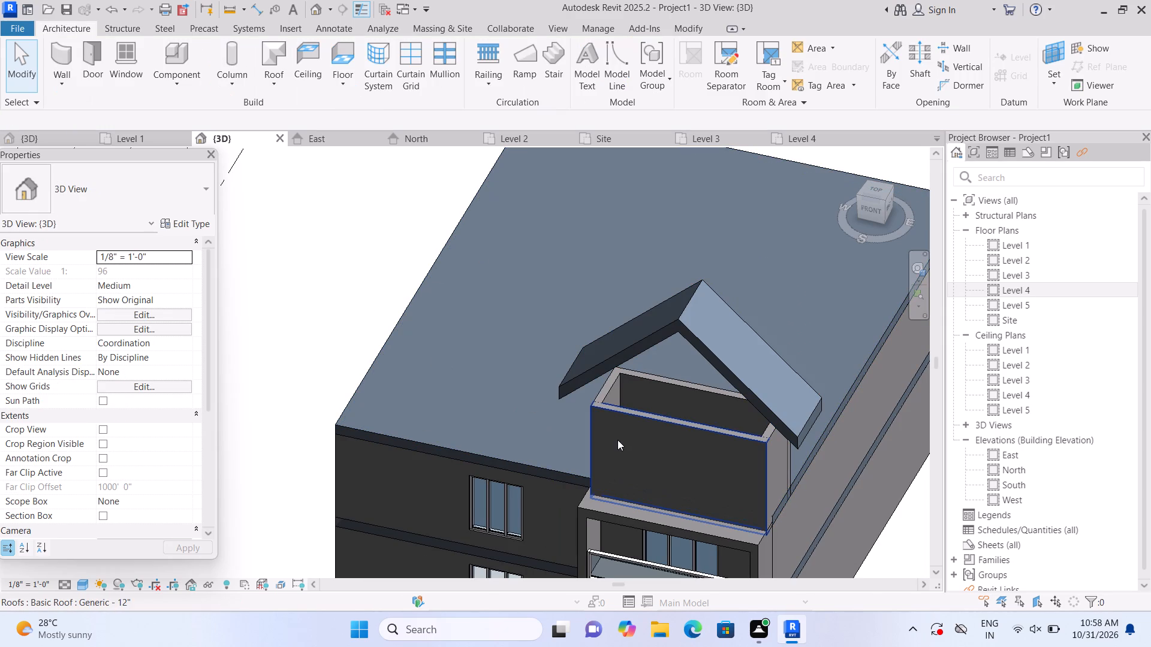
pyautogui.click(619, 440)
pyautogui.click(833, 74)
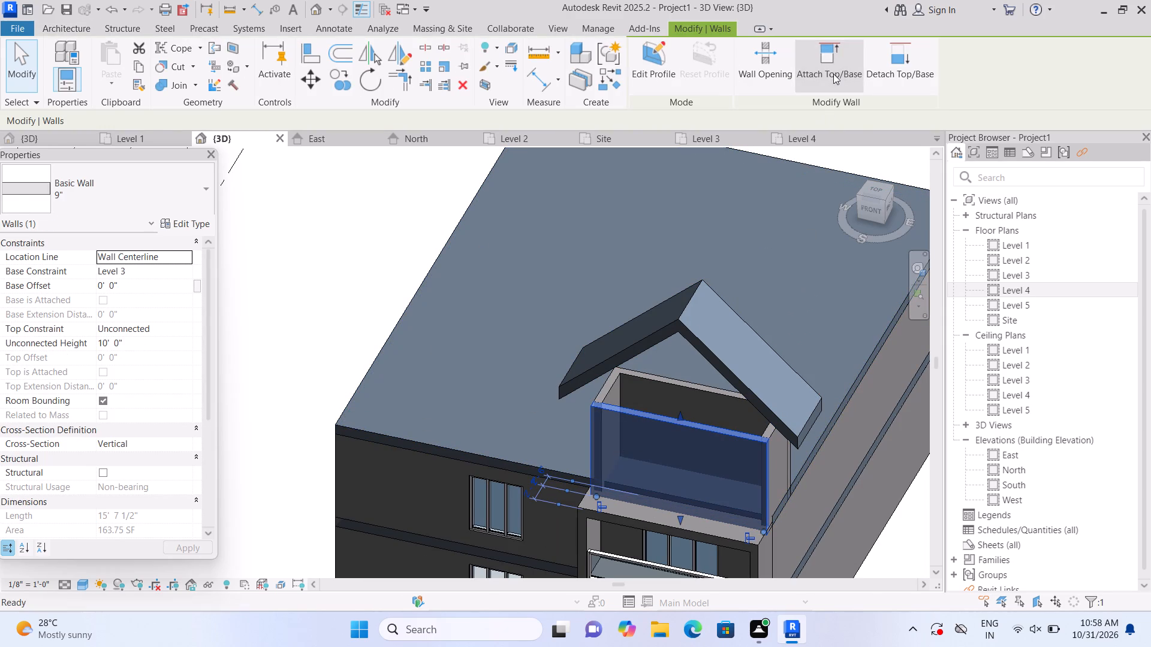
pyautogui.click(724, 347)
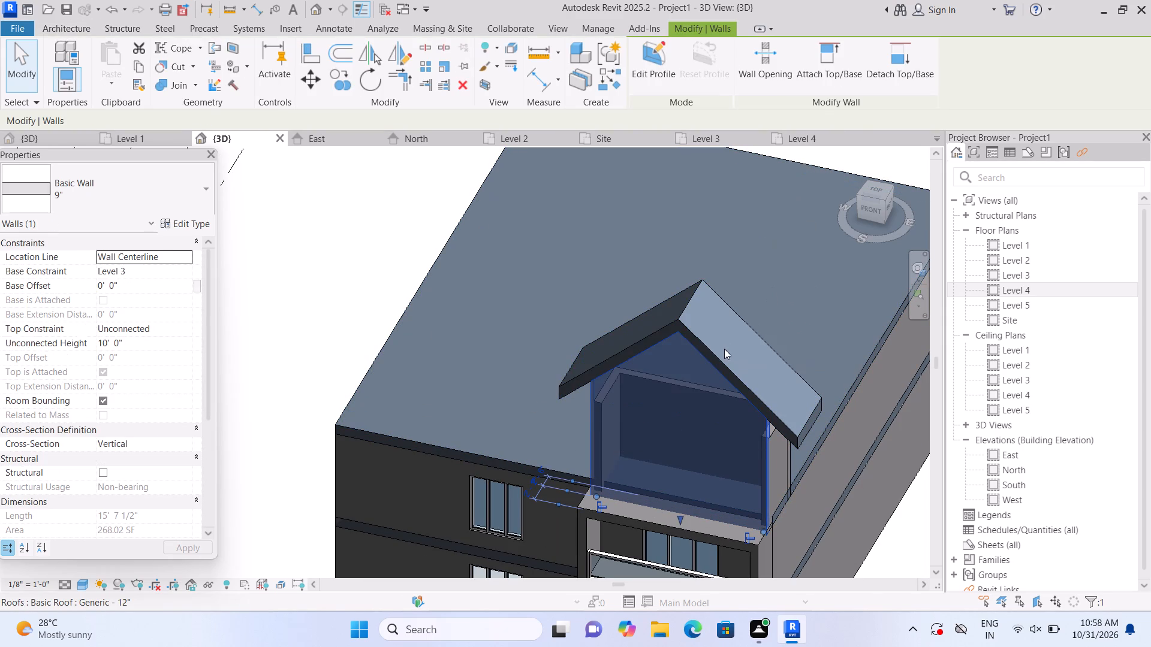
pyautogui.click(324, 292)
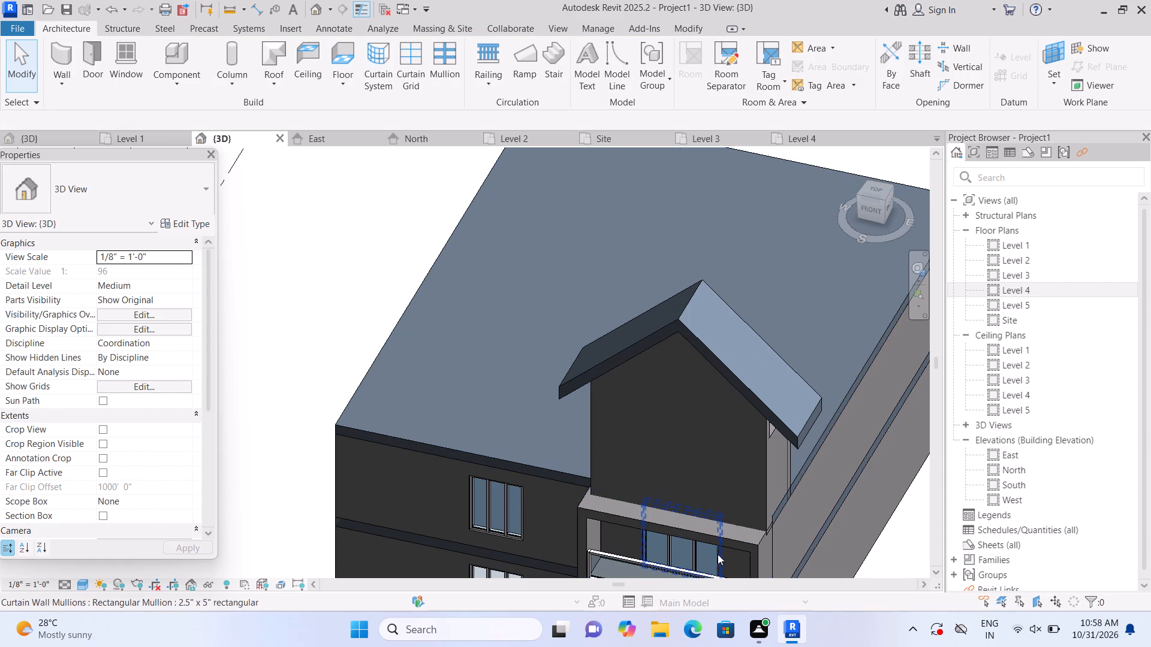
# Attach the top of the enclosure's right side wall, as seen from the façade, to the gable roof.
pyautogui.keyDown('shift'); pyautogui.moveTo(763, 548); pyautogui.dragTo(701, 546, button='middle'); pyautogui.keyUp('shift')
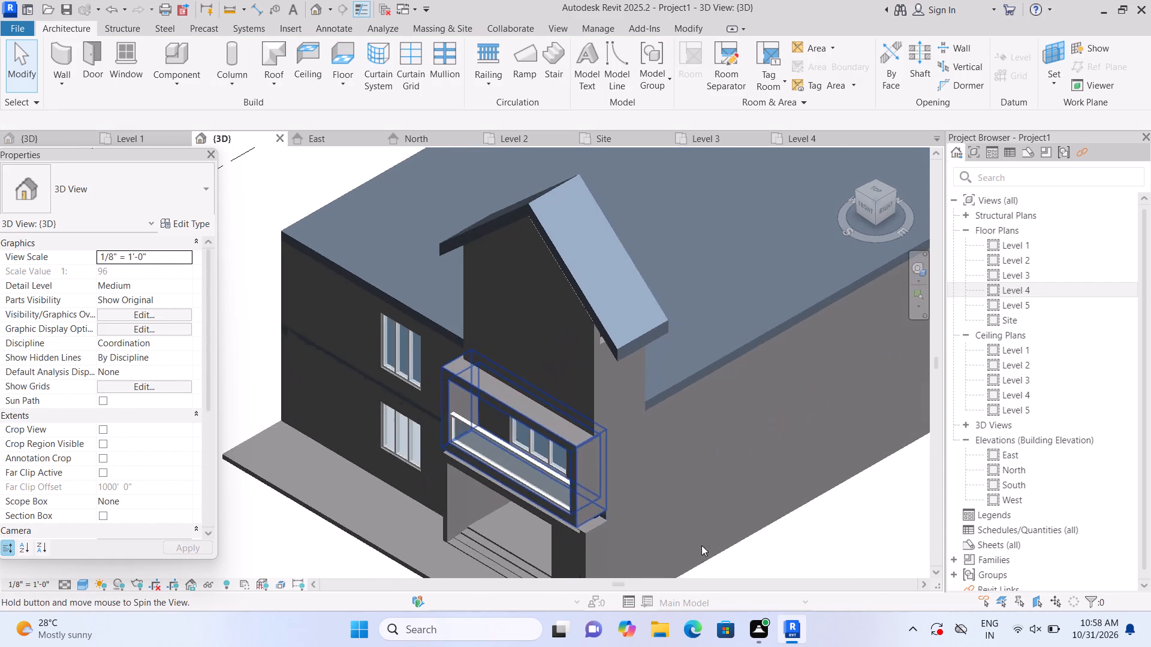
pyautogui.click(628, 386)
pyautogui.scroll(4, 651, 400)
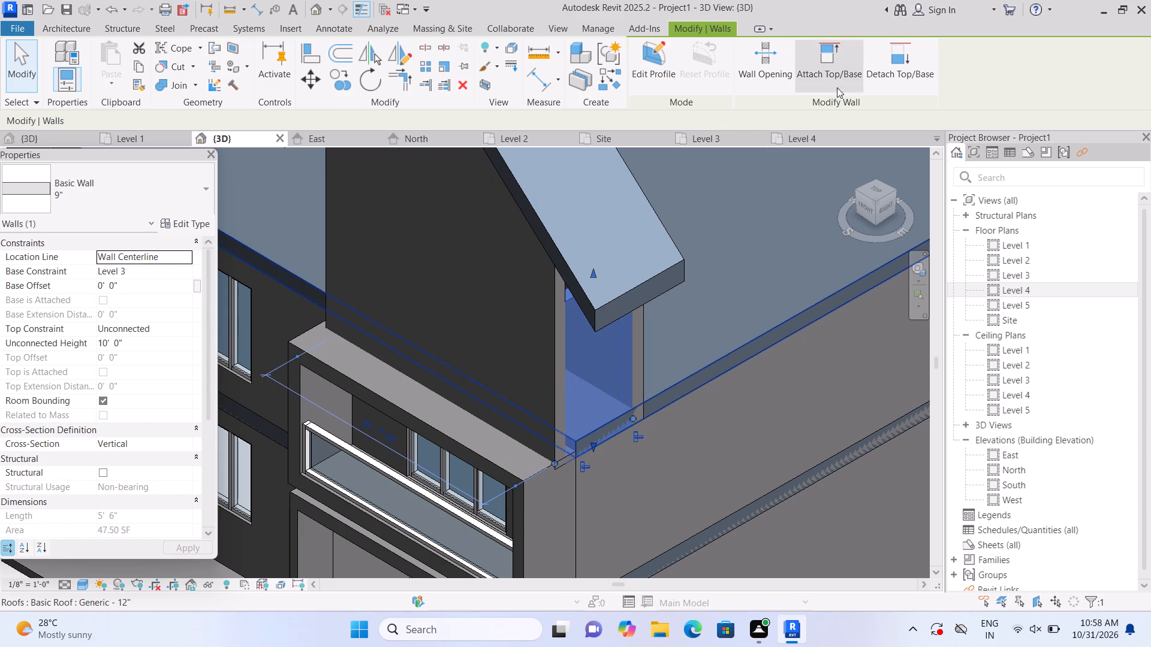
pyautogui.click(842, 79)
pyautogui.click(659, 241)
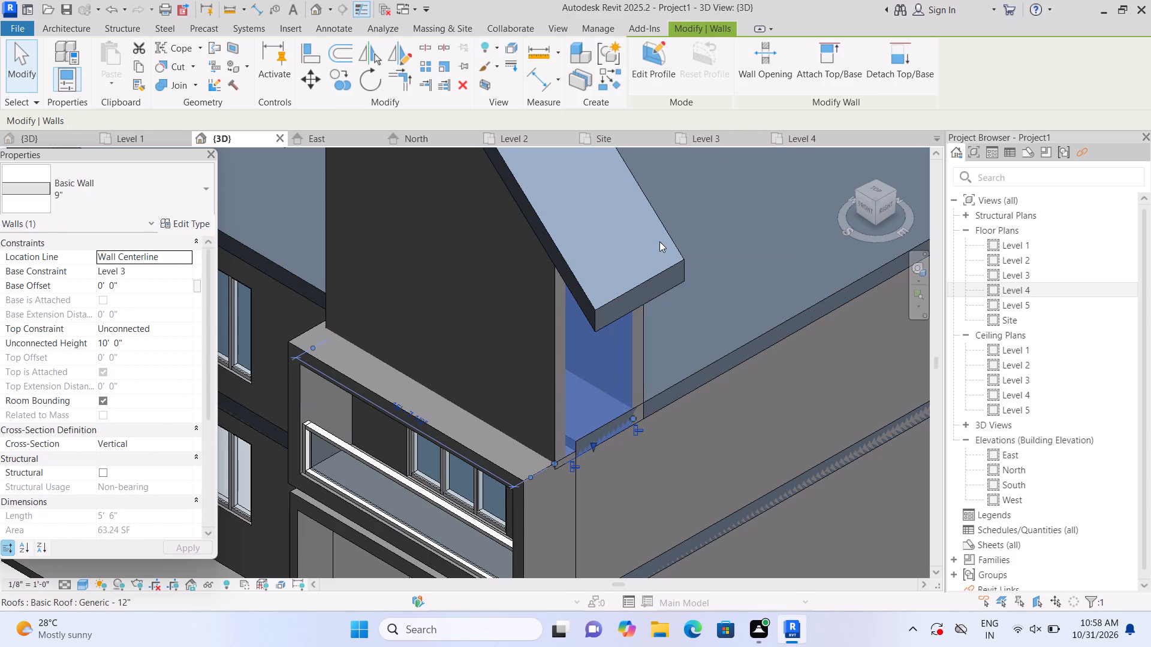
pyautogui.press('Escape')
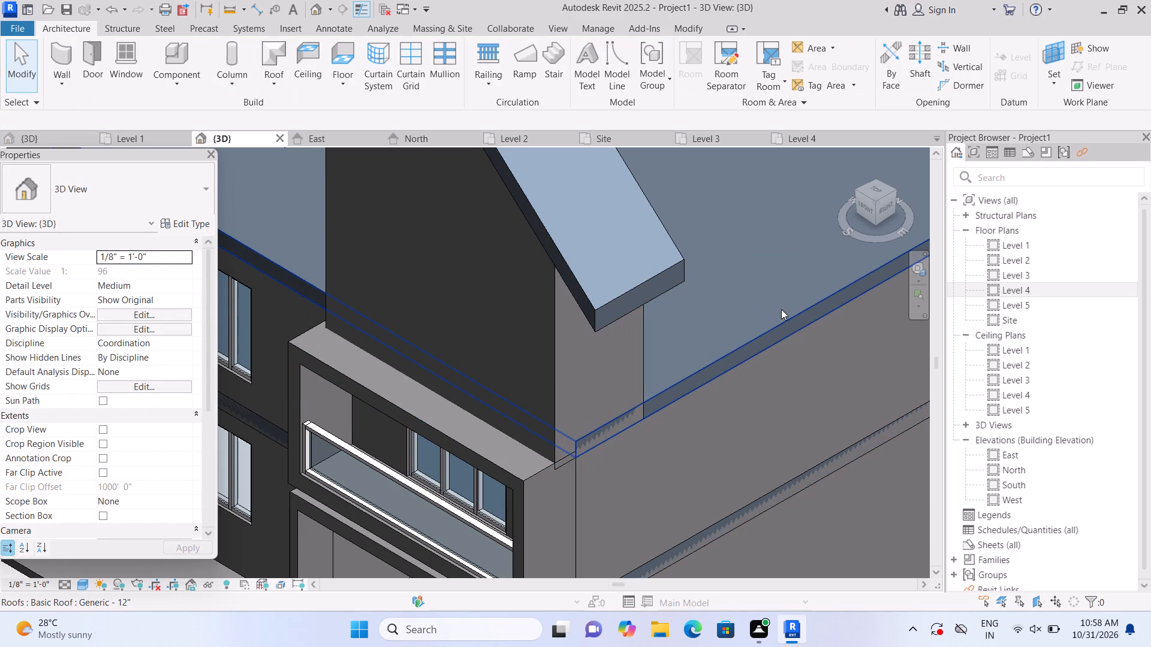
# Attach the top of the enclosure's back wall to the gable roof.
pyautogui.keyDown('shift'); pyautogui.moveTo(782, 310); pyautogui.dragTo(623, 304, button='middle'); pyautogui.keyUp('shift')
pyautogui.moveTo(706, 260); pyautogui.dragTo(477, 540, button='middle')
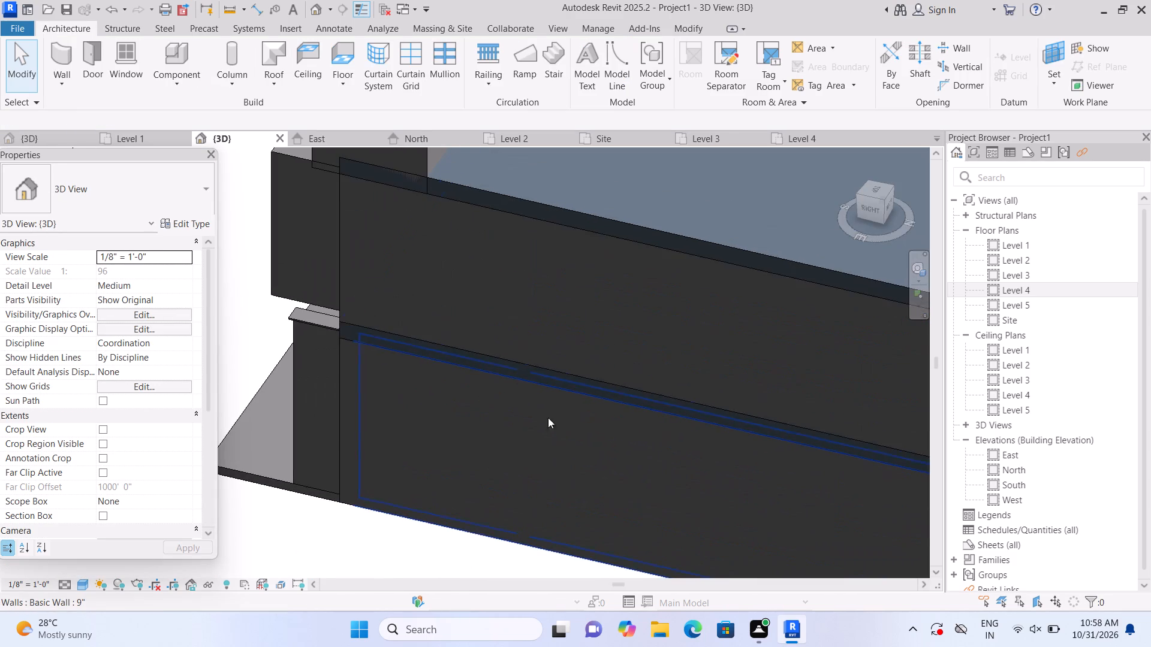
pyautogui.moveTo(651, 286); pyautogui.dragTo(613, 285, button='middle')
pyautogui.moveTo(647, 205); pyautogui.dragTo(601, 490, button='middle')
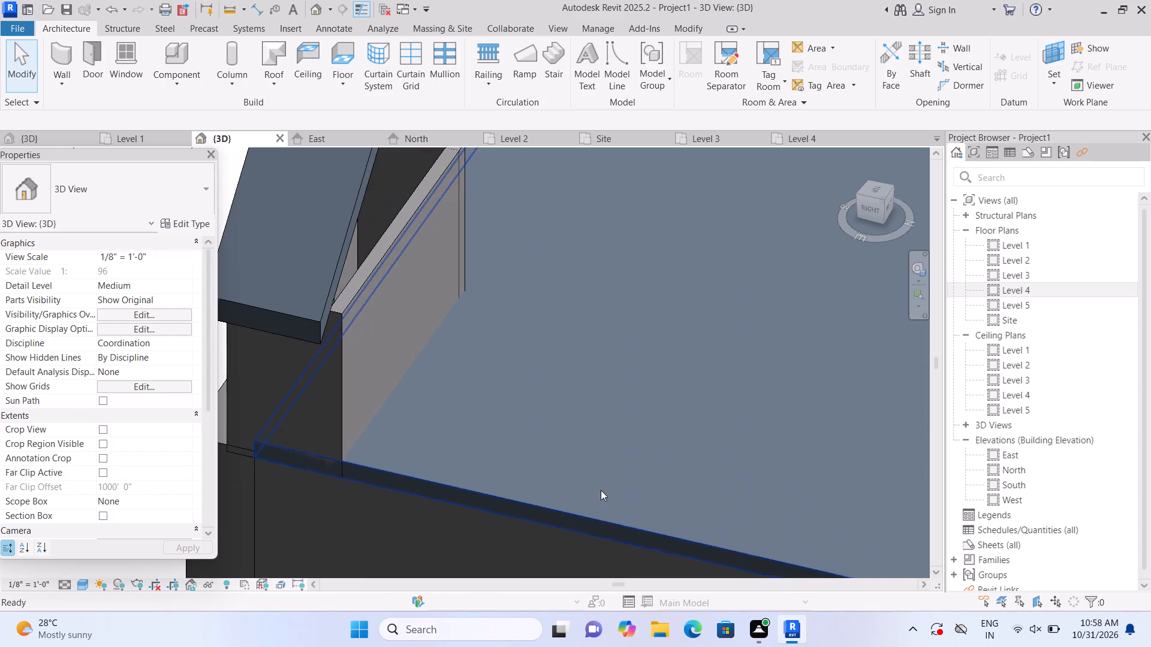
pyautogui.click(388, 258)
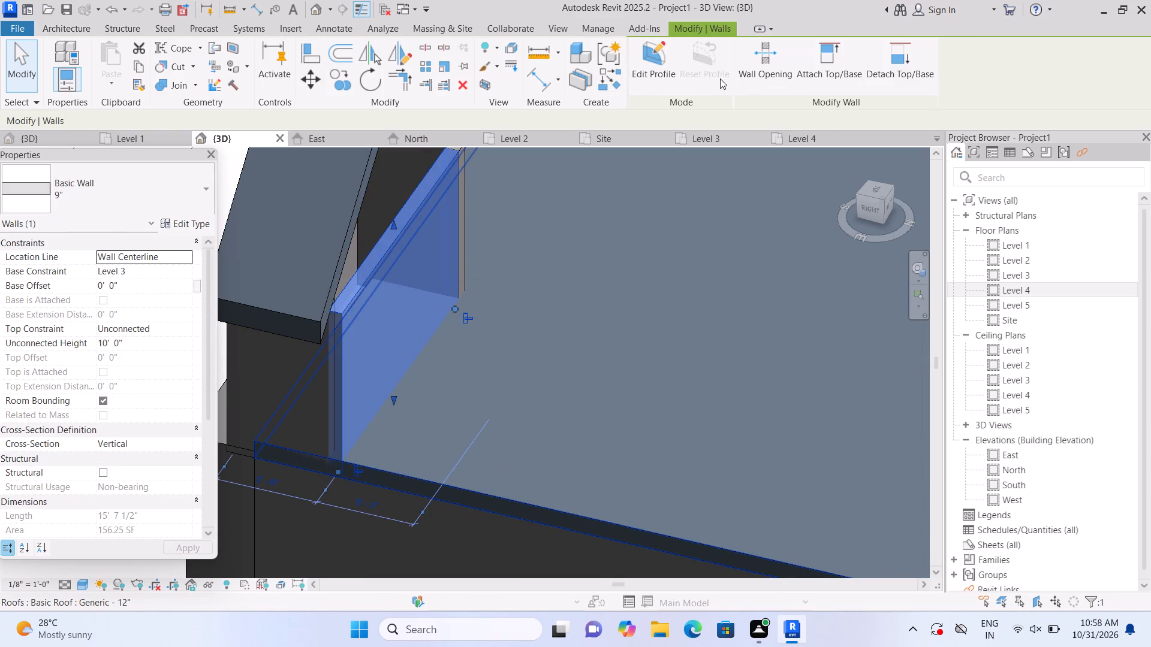
pyautogui.click(813, 65)
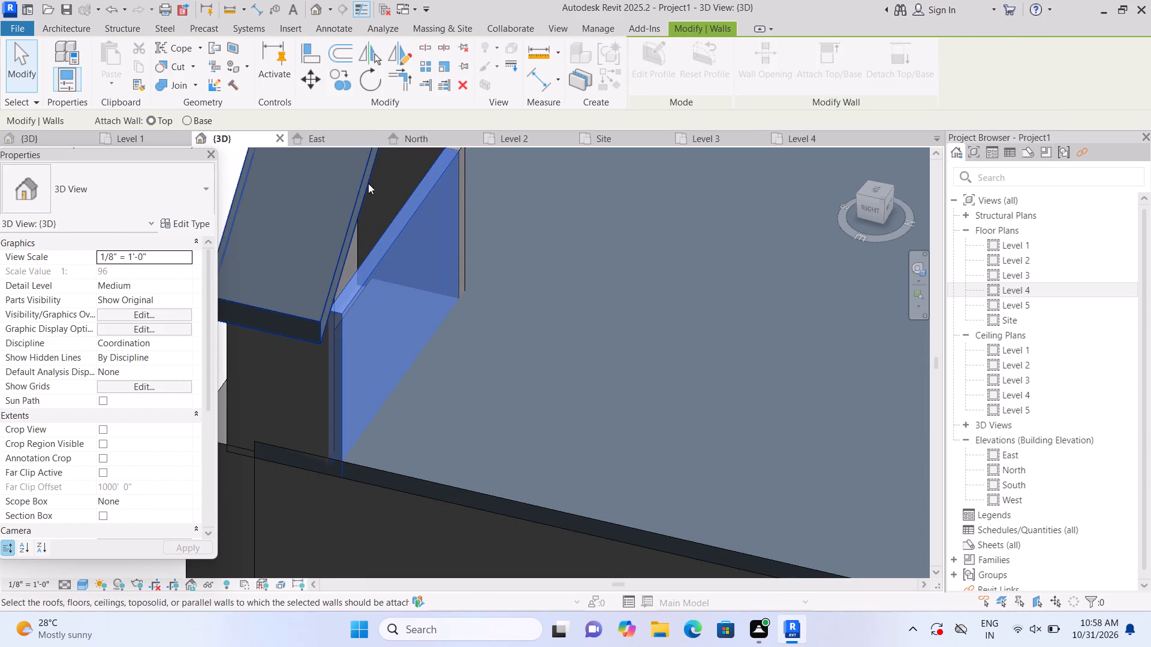
pyautogui.click(356, 188)
pyautogui.press('Escape')
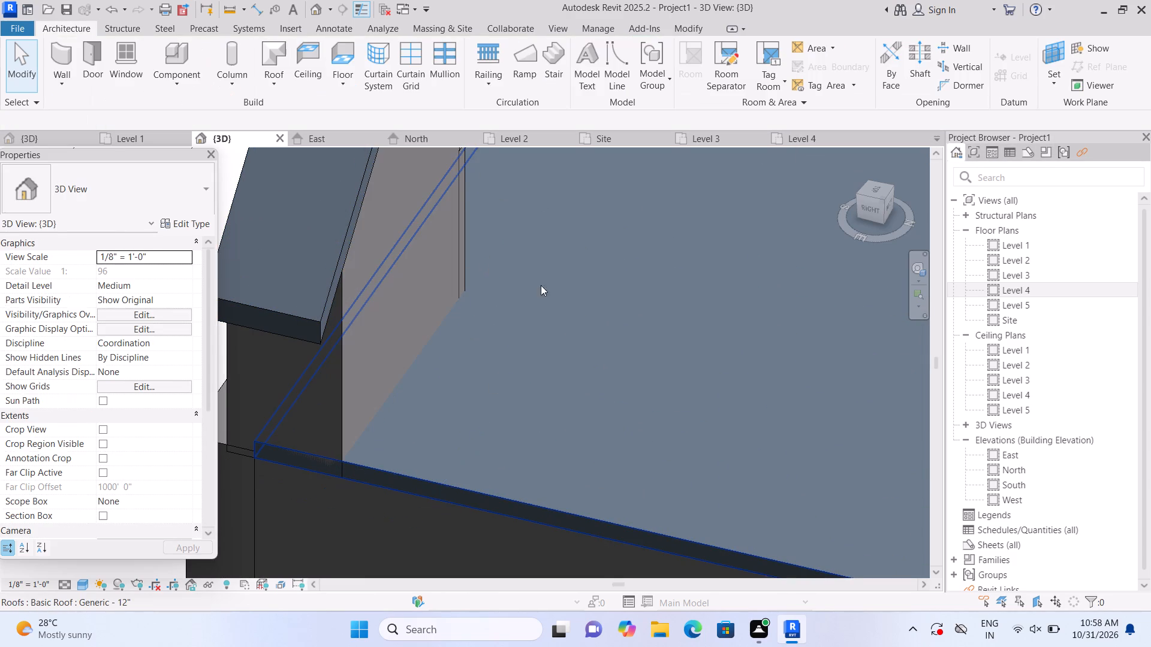
# Attach the top of the enclosure's left side wall, as seen from the façade, to the gable roof.
pyautogui.keyDown('shift'); pyautogui.moveTo(672, 307); pyautogui.dragTo(575, 319, button='middle'); pyautogui.keyUp('shift')
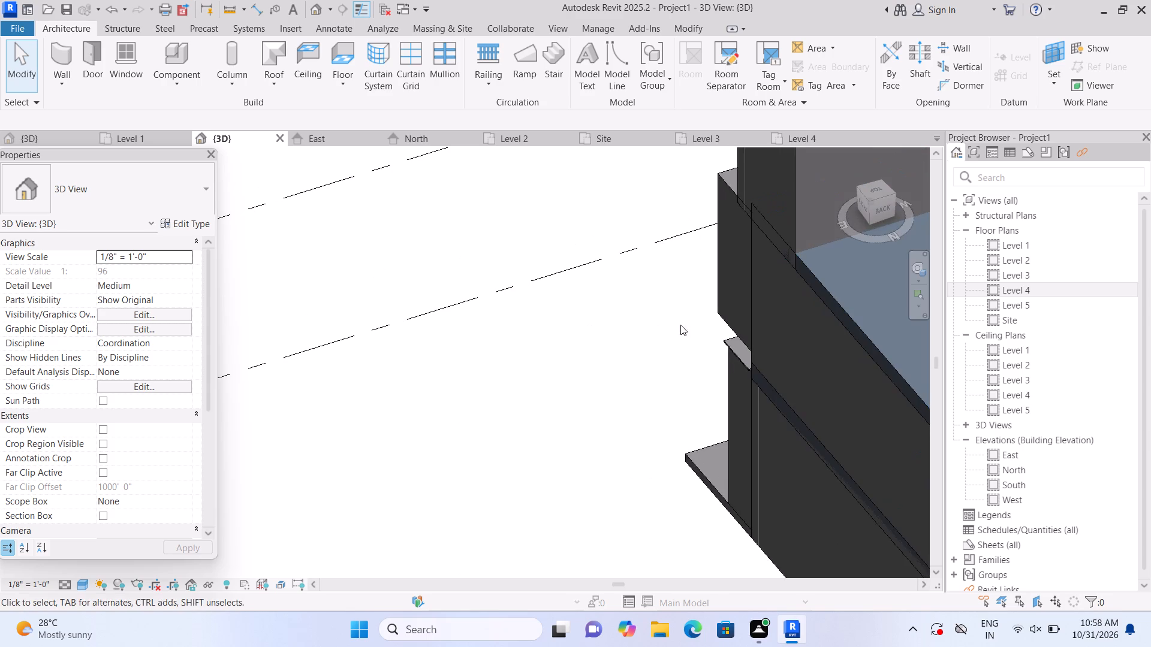
pyautogui.moveTo(689, 324); pyautogui.dragTo(396, 280, button='middle')
pyautogui.keyDown('shift'); pyautogui.moveTo(869, 353); pyautogui.dragTo(731, 353, button='middle'); pyautogui.keyUp('shift')
pyautogui.scroll(-14, 807, 376)
pyautogui.moveTo(909, 415); pyautogui.dragTo(903, 415, button='middle')
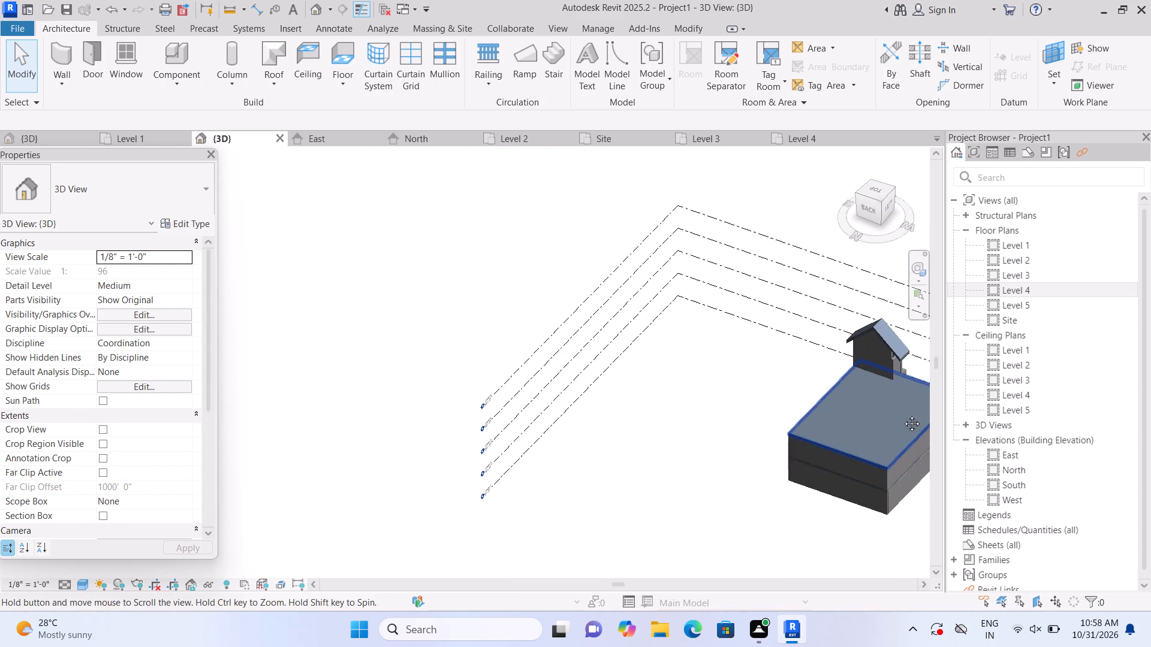
pyautogui.moveTo(903, 415); pyautogui.dragTo(712, 421, button='middle')
pyautogui.scroll(11, 719, 389)
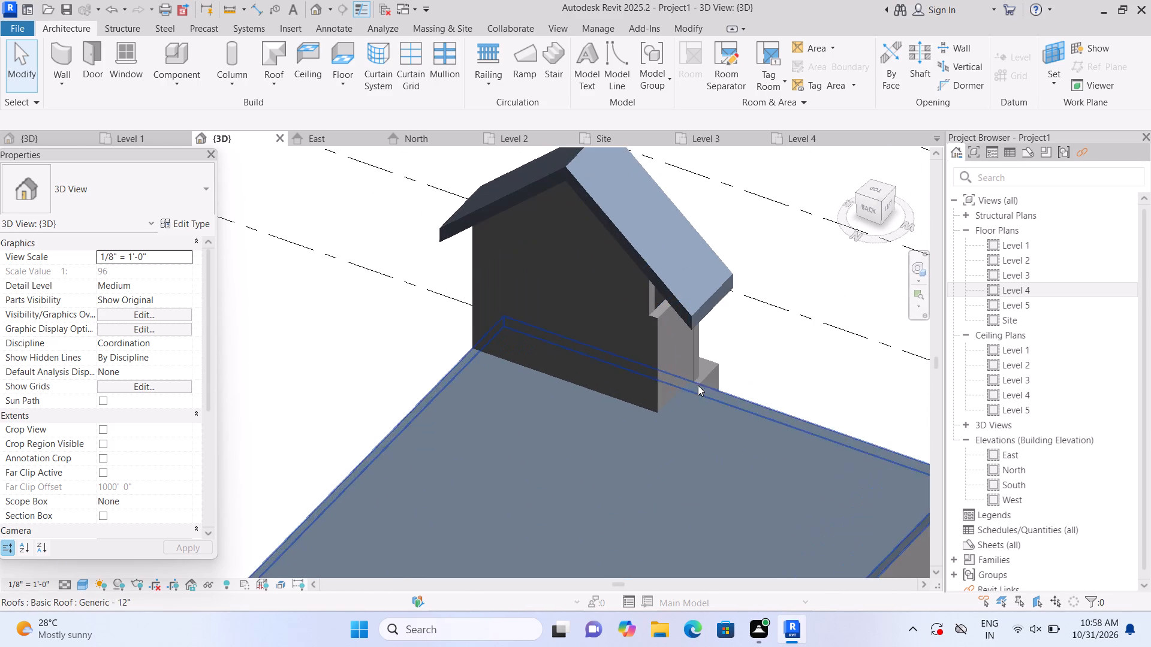
pyautogui.scroll(1, 681, 388)
pyautogui.click(660, 361)
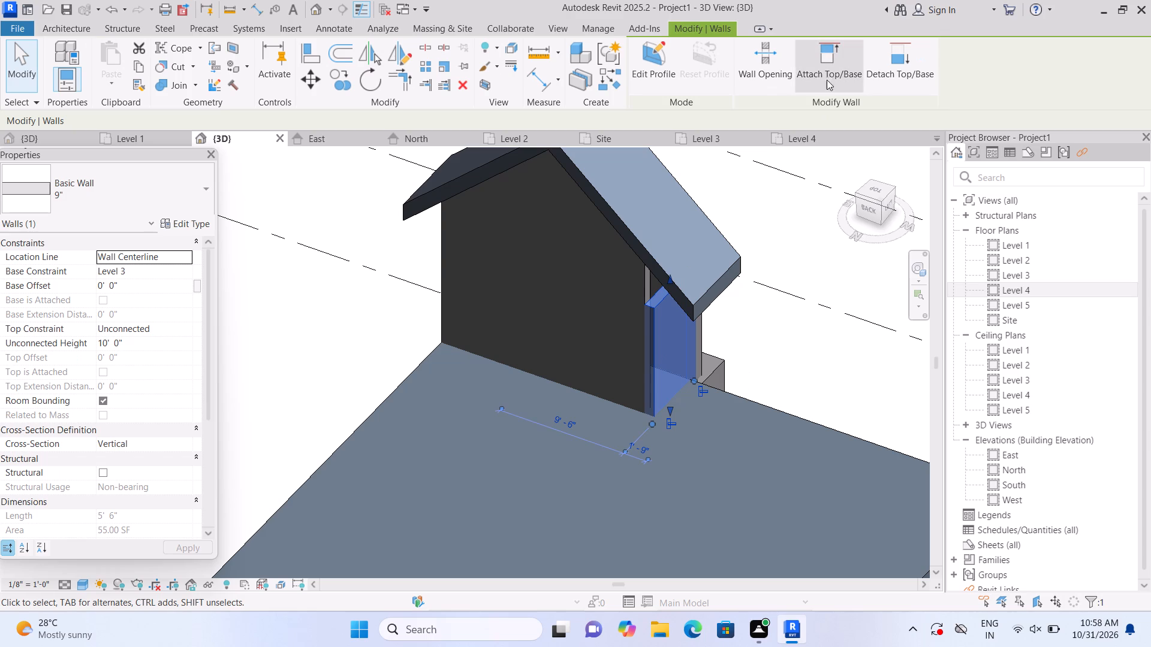
pyautogui.click(813, 69)
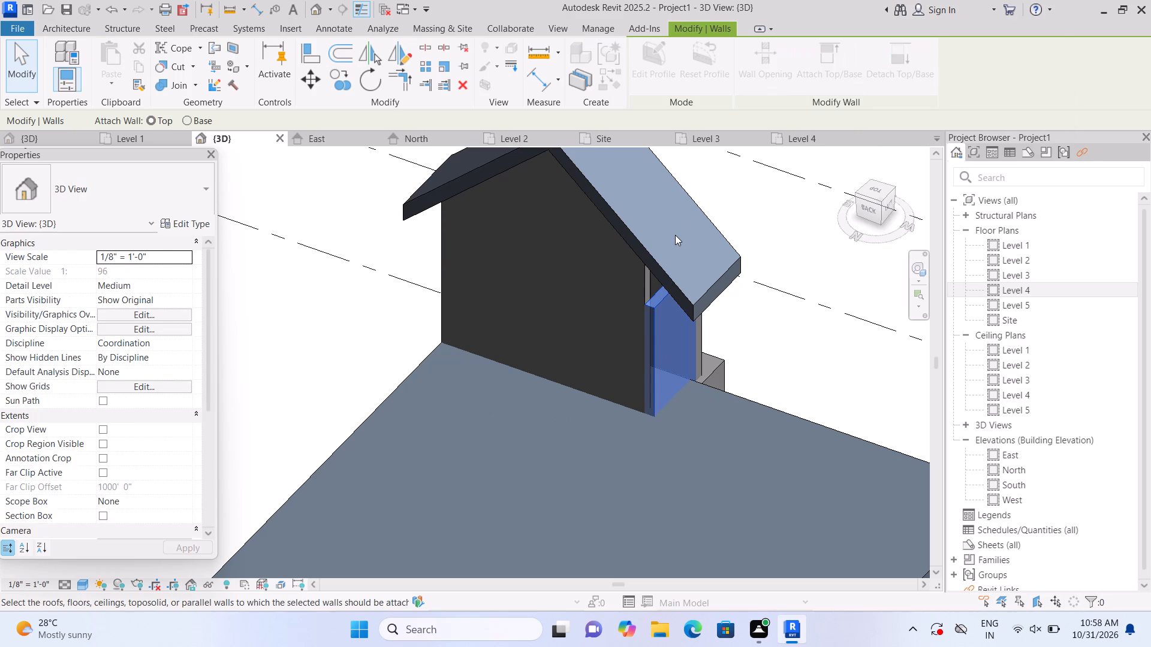
pyautogui.click(675, 235)
pyautogui.press('Escape')
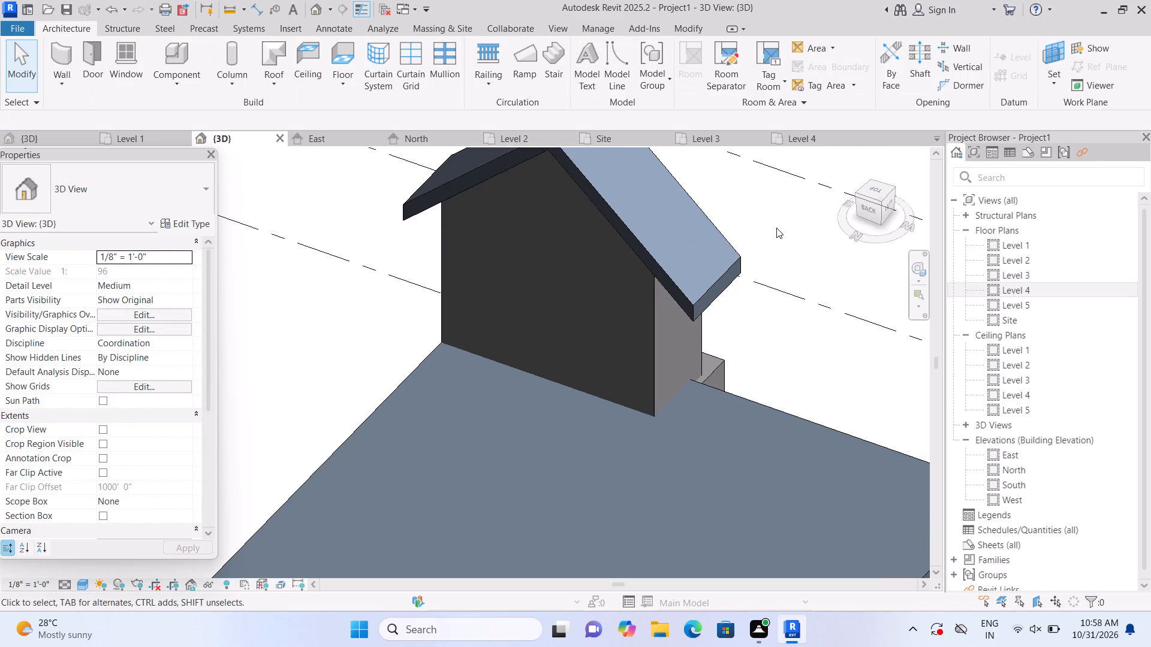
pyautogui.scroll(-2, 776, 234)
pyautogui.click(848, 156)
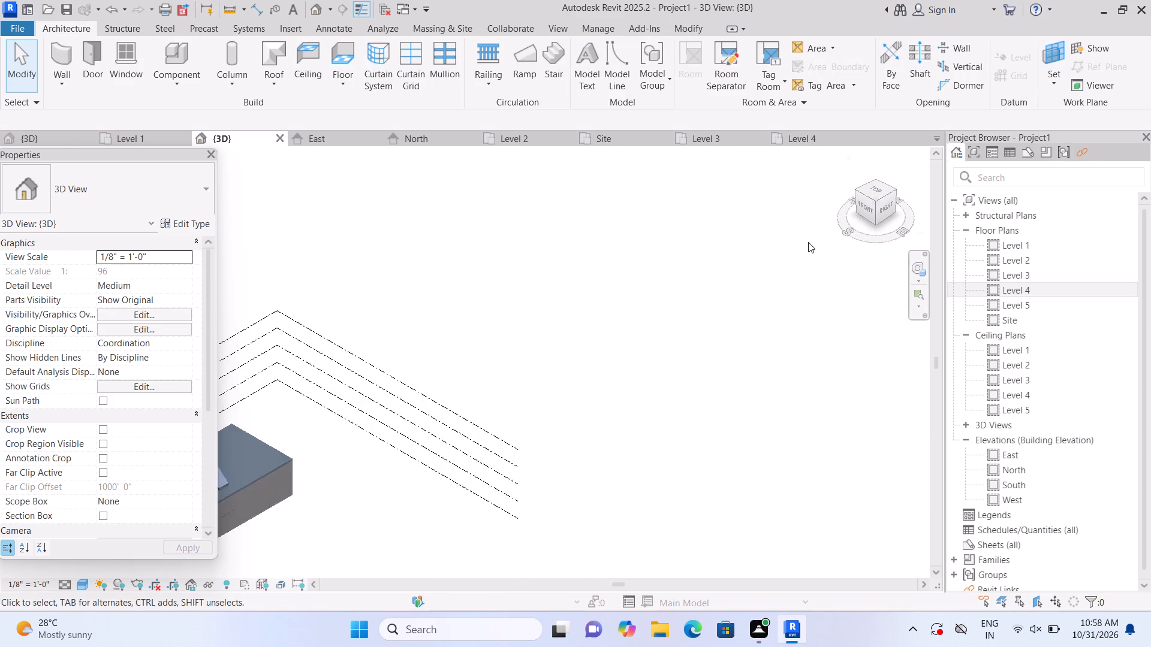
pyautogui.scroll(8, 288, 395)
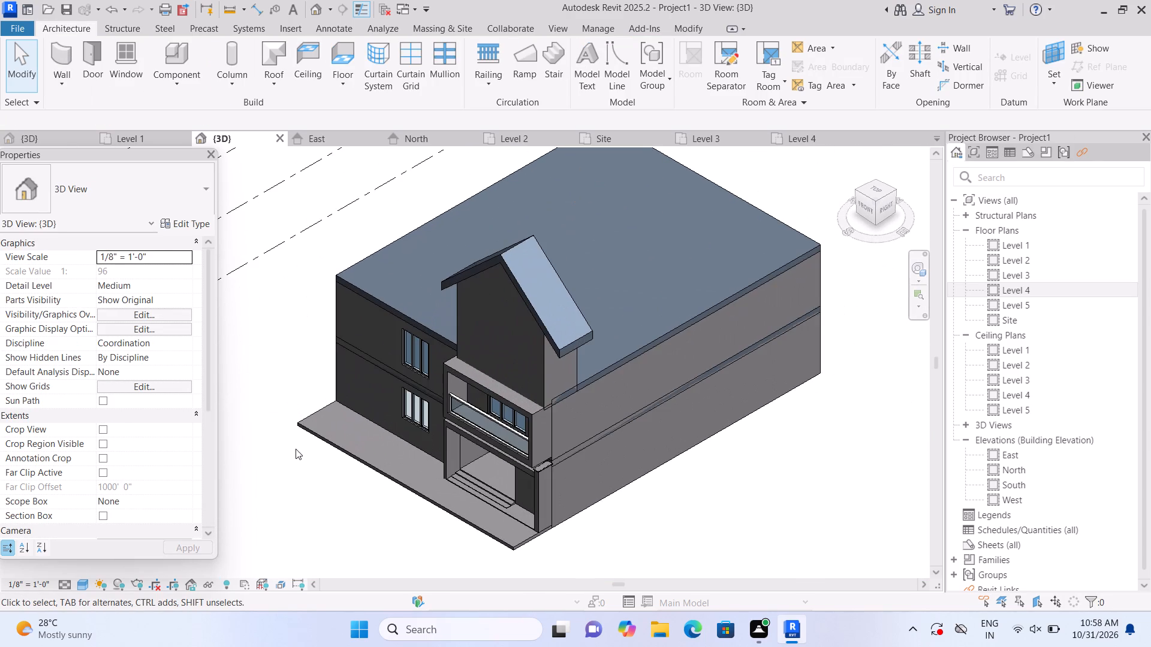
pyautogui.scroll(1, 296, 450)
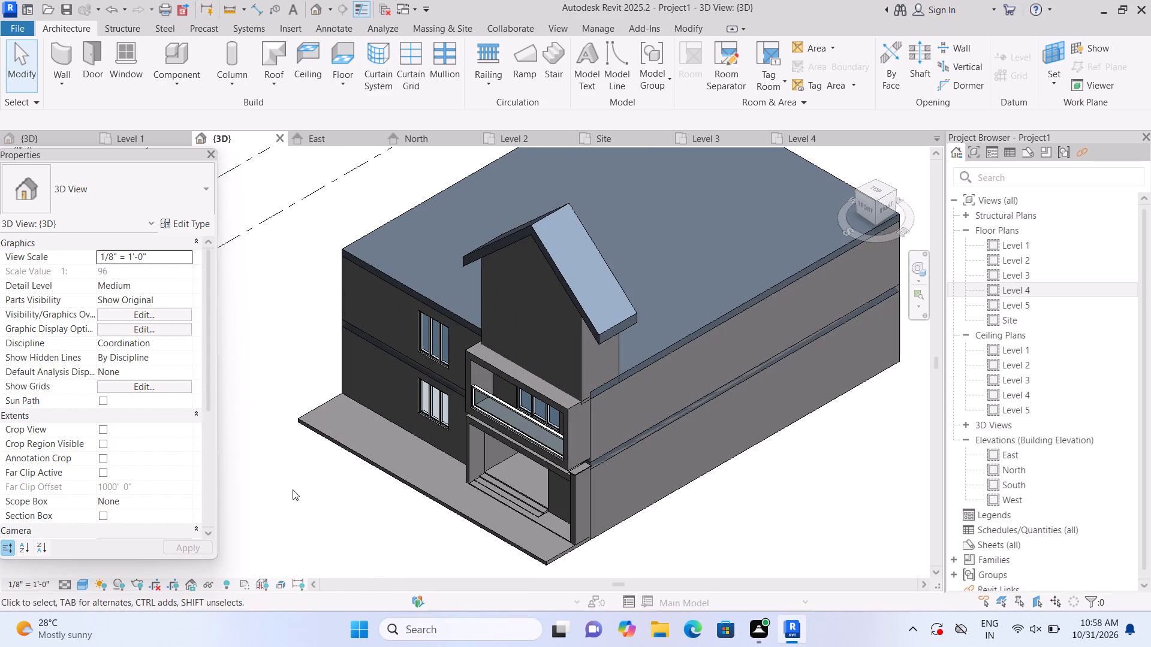
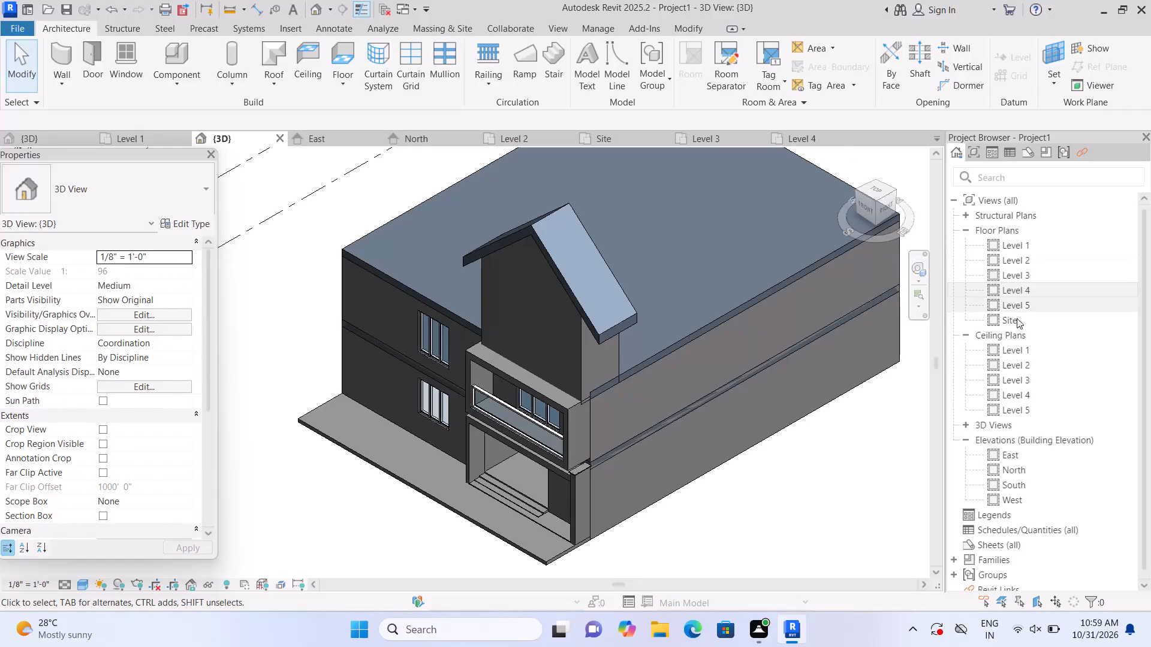
# On the Level 3 plan, place a Curtain Wall 1 segment 1'-6" long along the centerline of the enclosure's front wall.
pyautogui.doubleClick(1017, 292)
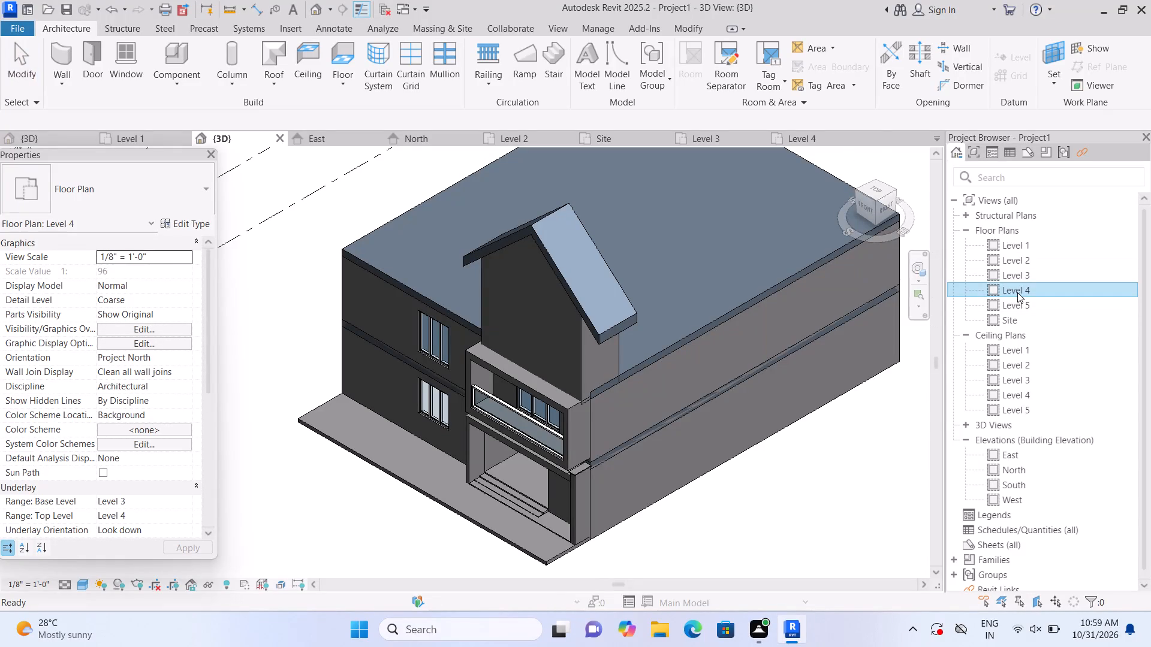
pyautogui.doubleClick(1013, 272)
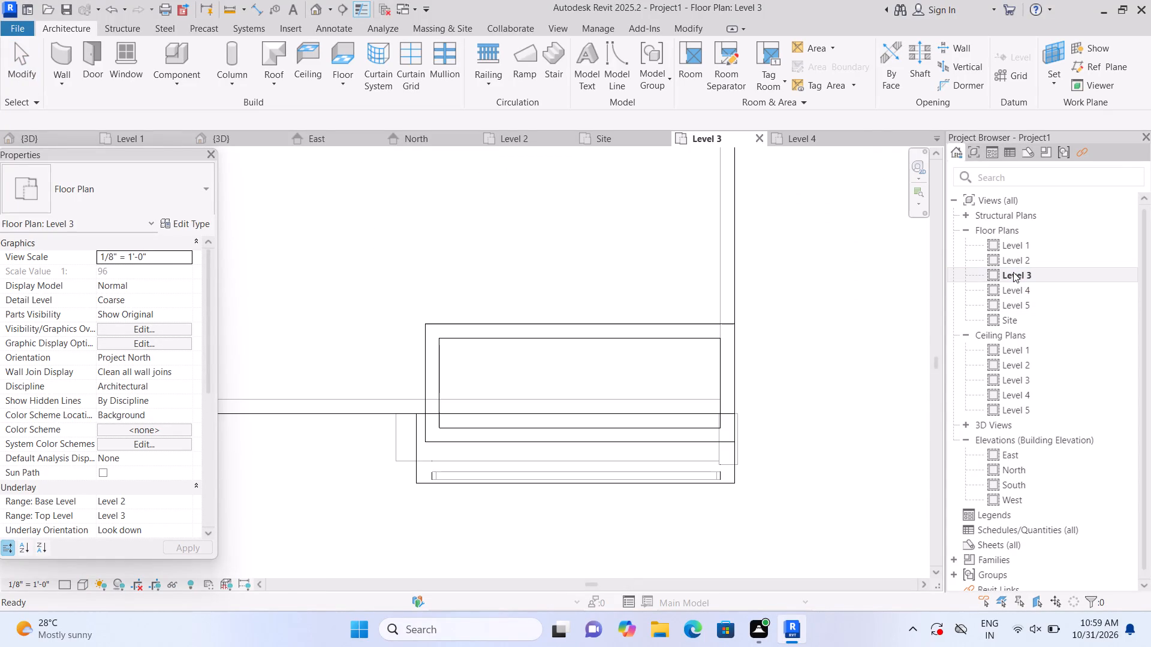
pyautogui.click(60, 51)
pyautogui.click(191, 188)
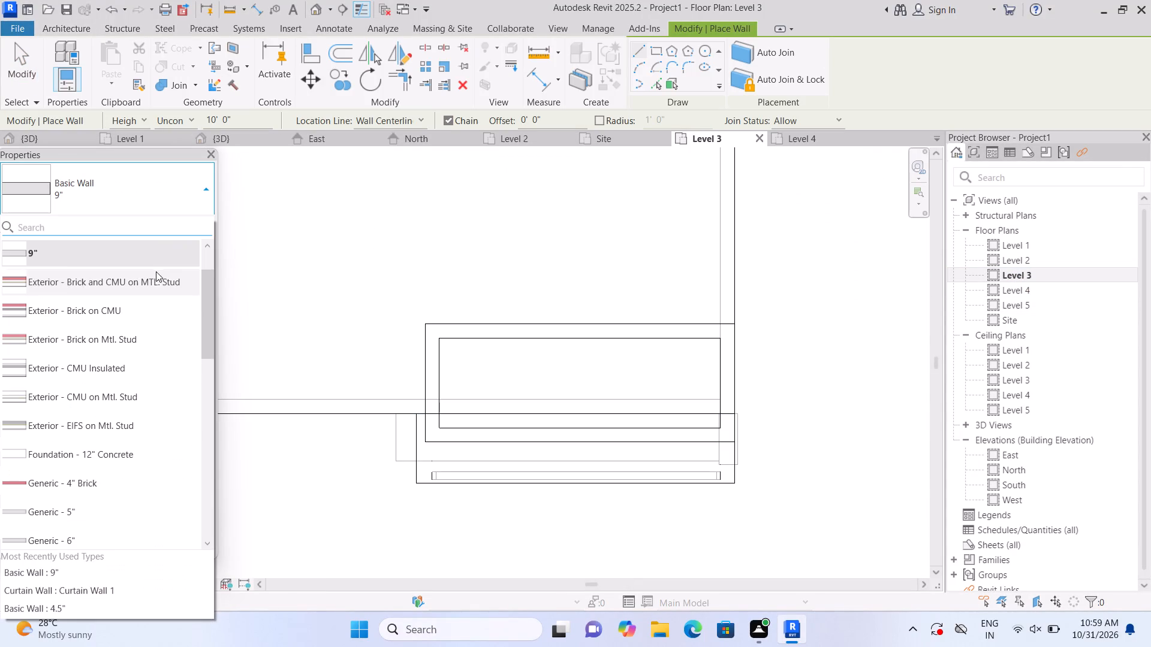
pyautogui.scroll(-12, 147, 321)
pyautogui.click(126, 416)
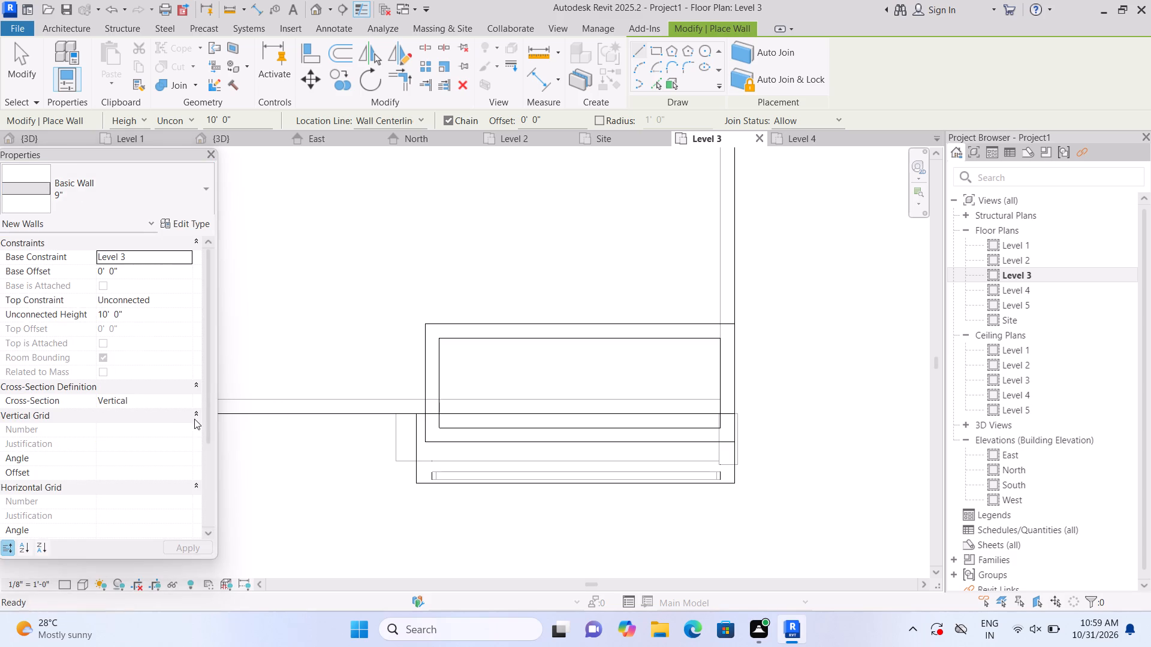
pyautogui.click(547, 435)
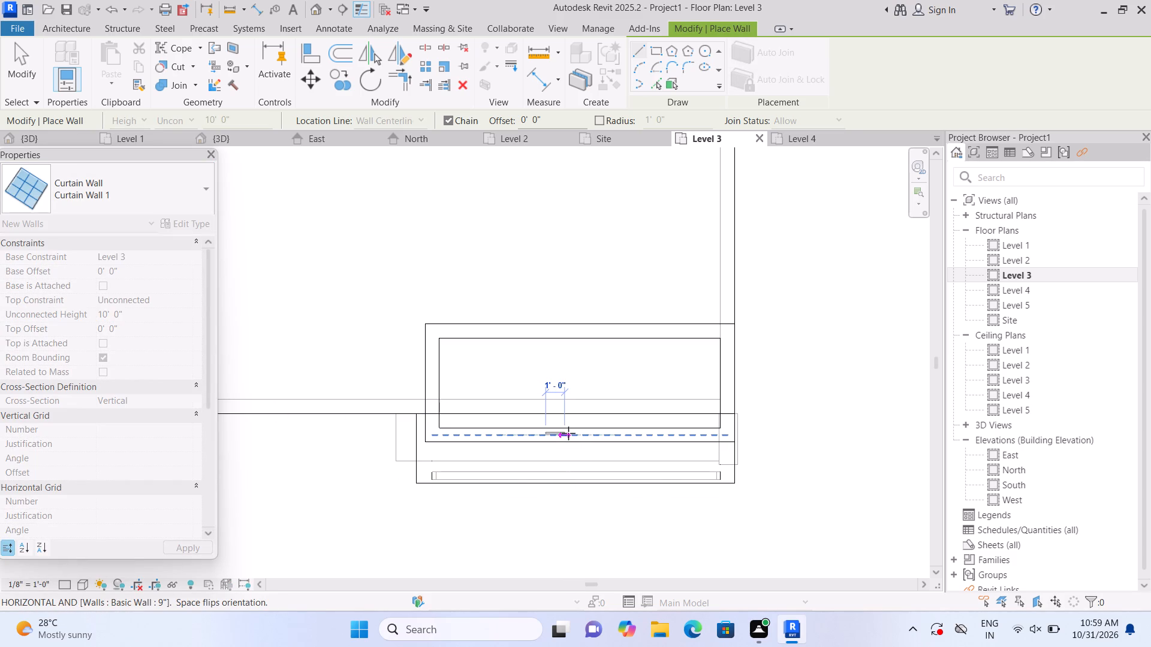
pyautogui.click(573, 431)
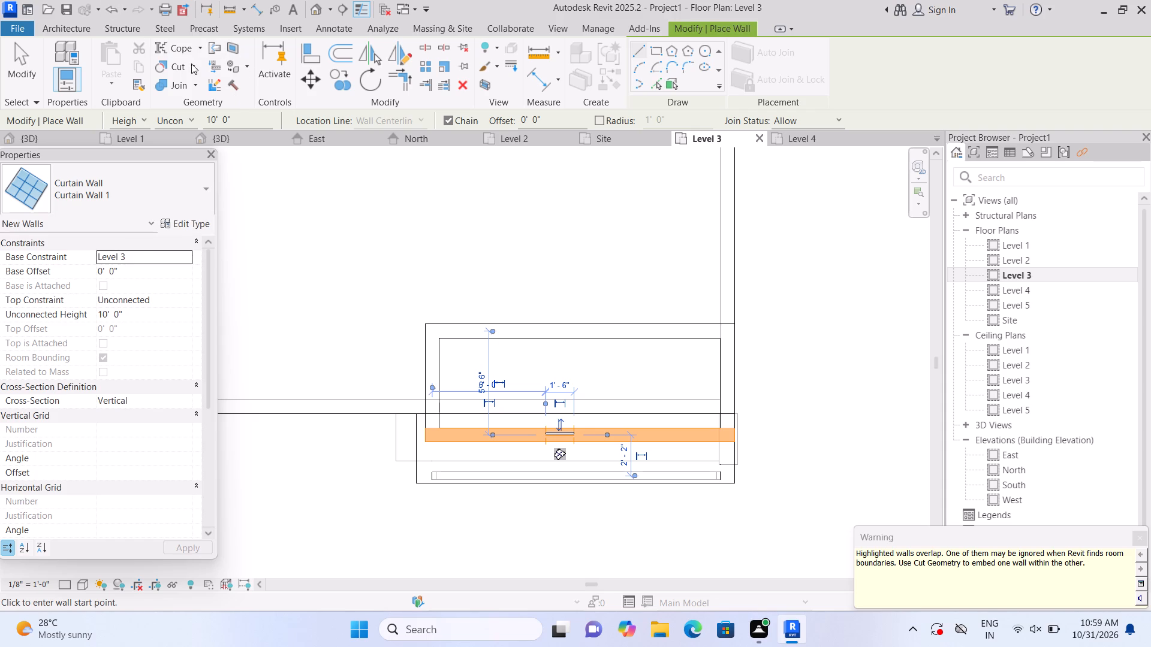
# Cut the enclosure's front wall with the new curtain wall to embed the glazing in it.
pyautogui.click(188, 59)
pyautogui.click(68, 26)
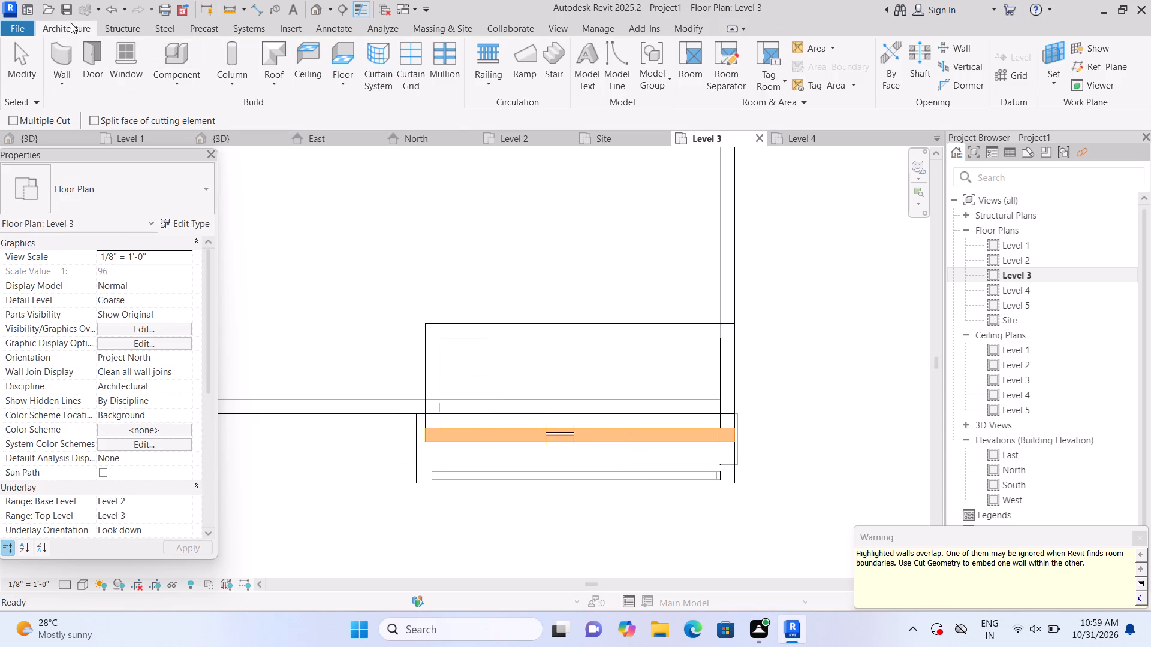
pyautogui.click(608, 83)
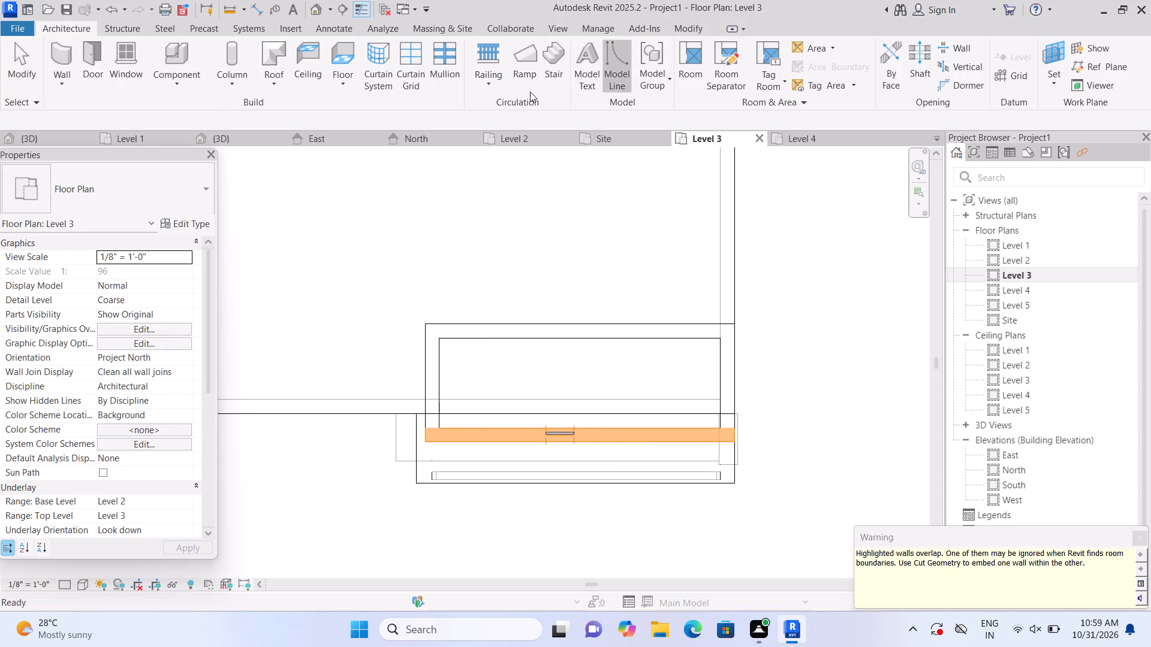
pyautogui.click(196, 64)
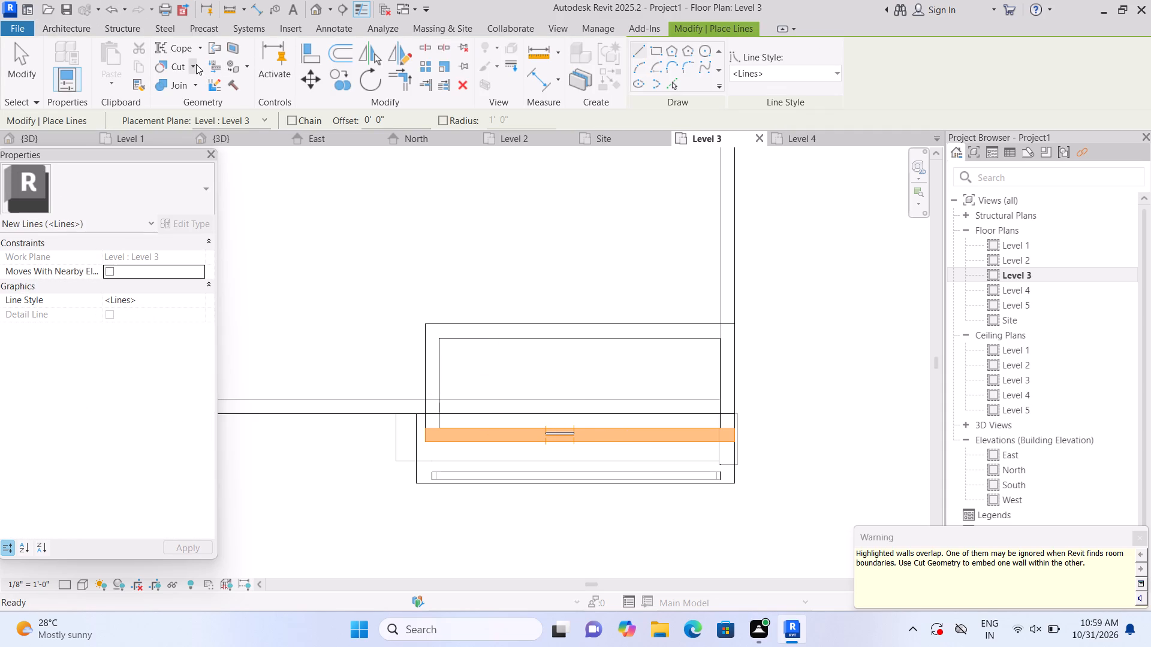
pyautogui.click(203, 94)
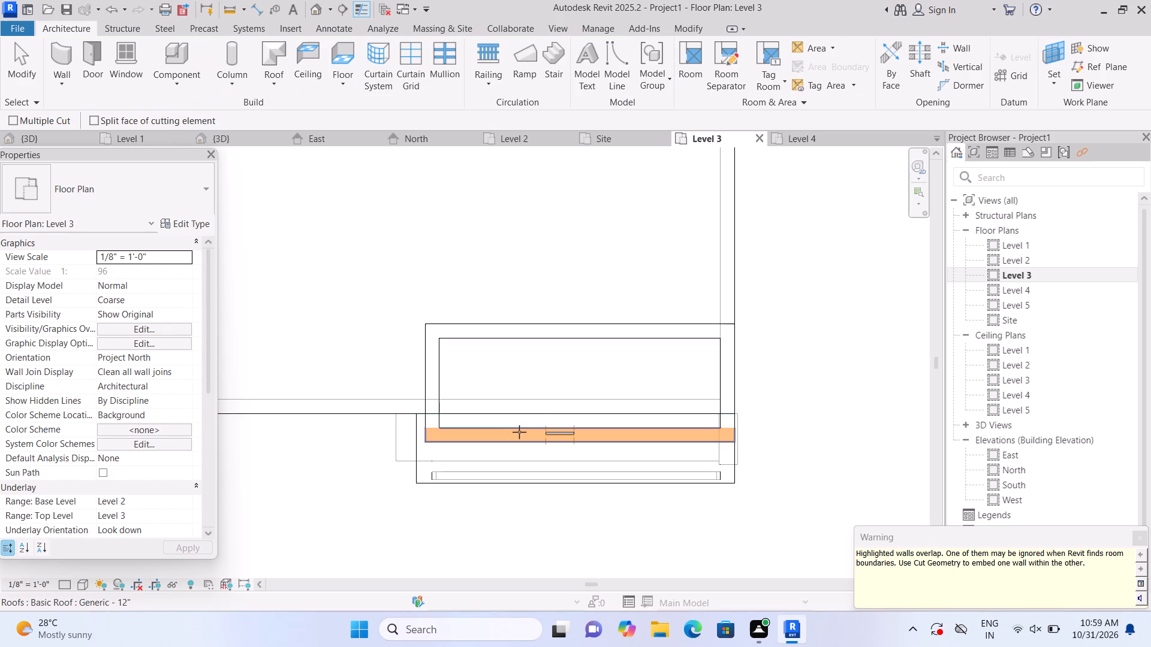
pyautogui.click(615, 437)
pyautogui.click(552, 440)
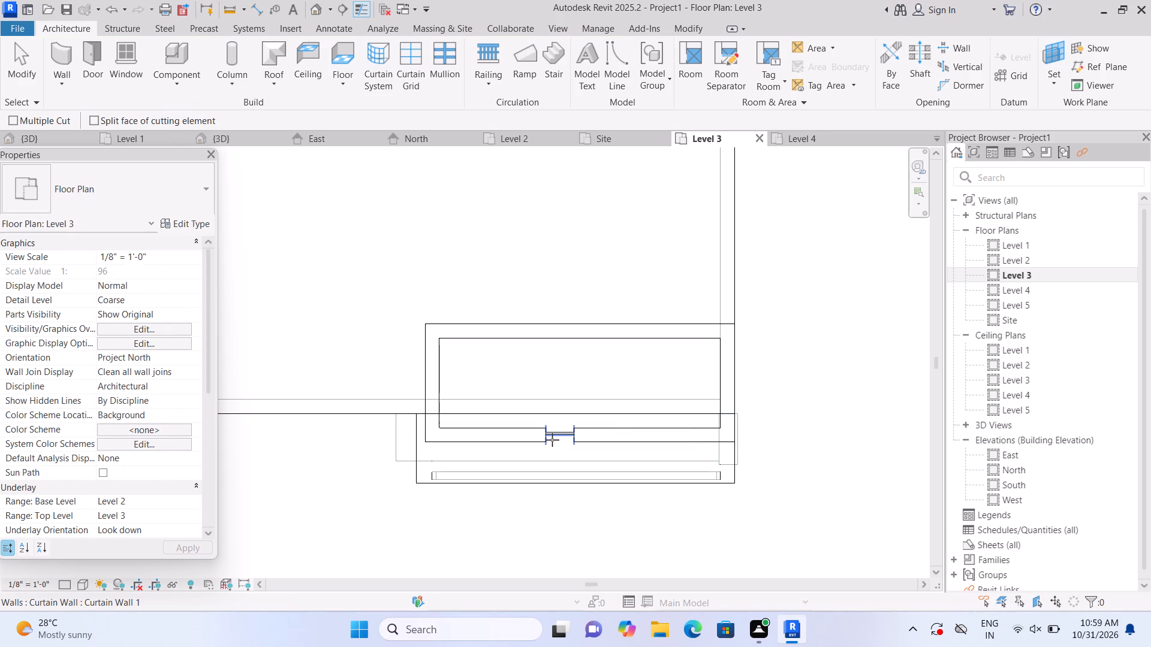
pyautogui.press('Escape')
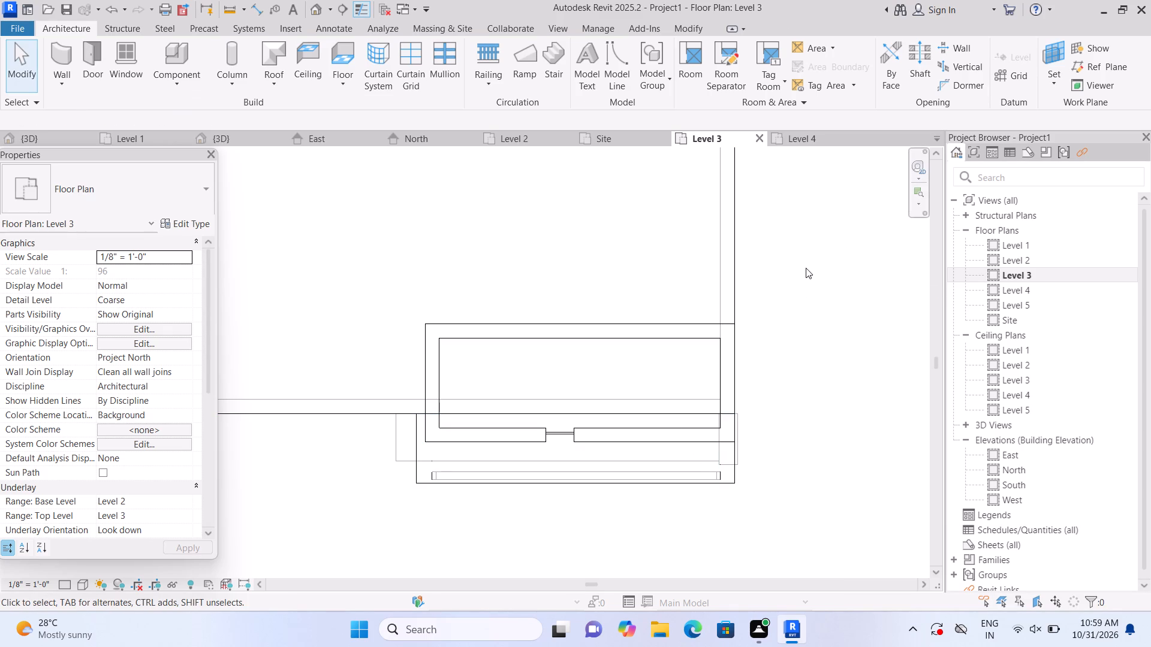
# In the front 3D view, raise the curtain wall's top and base to make it about 12'-0" high, with its base about 4'-1" above Level 3.
pyautogui.click(317, 7)
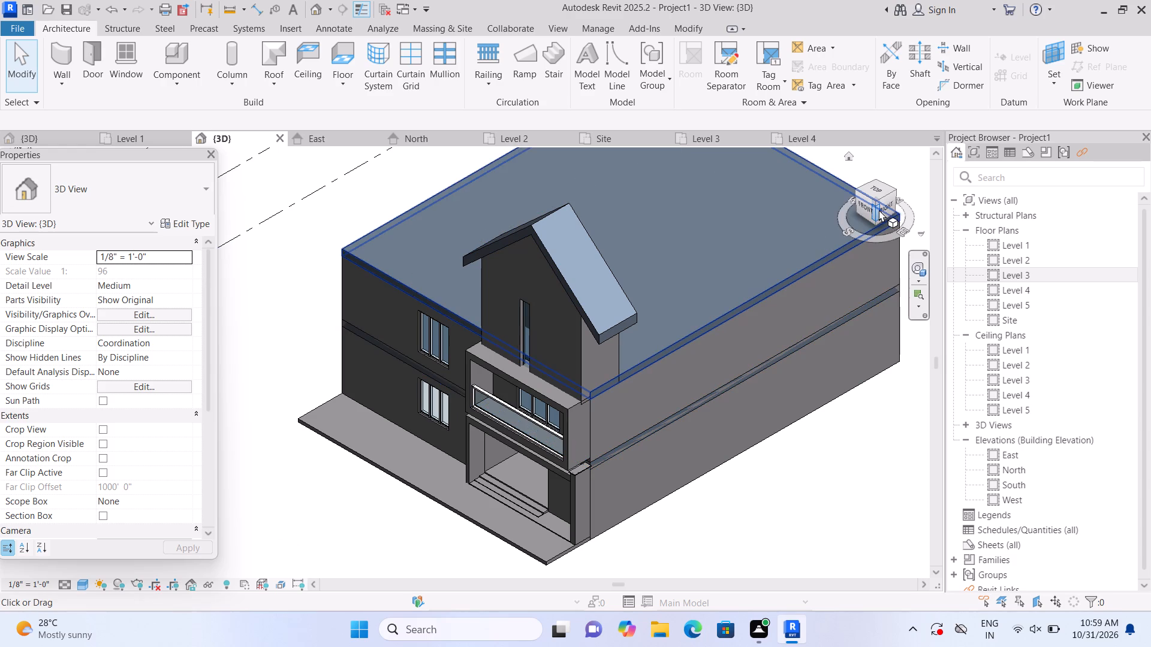
pyautogui.click(869, 205)
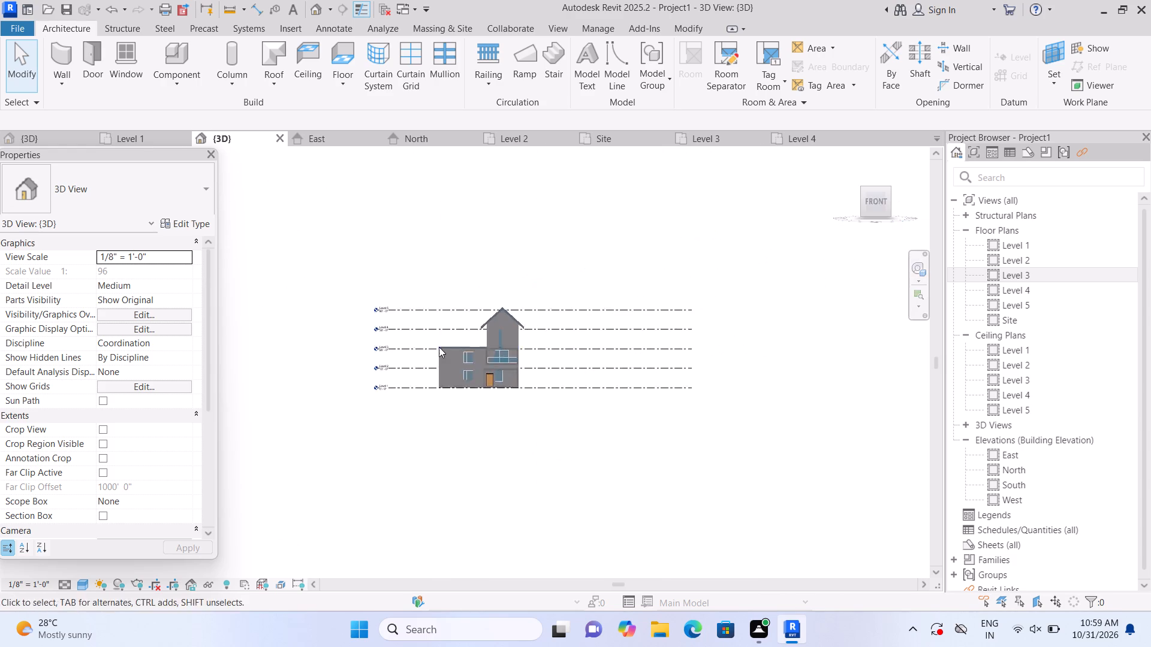
pyautogui.scroll(5, 297, 353)
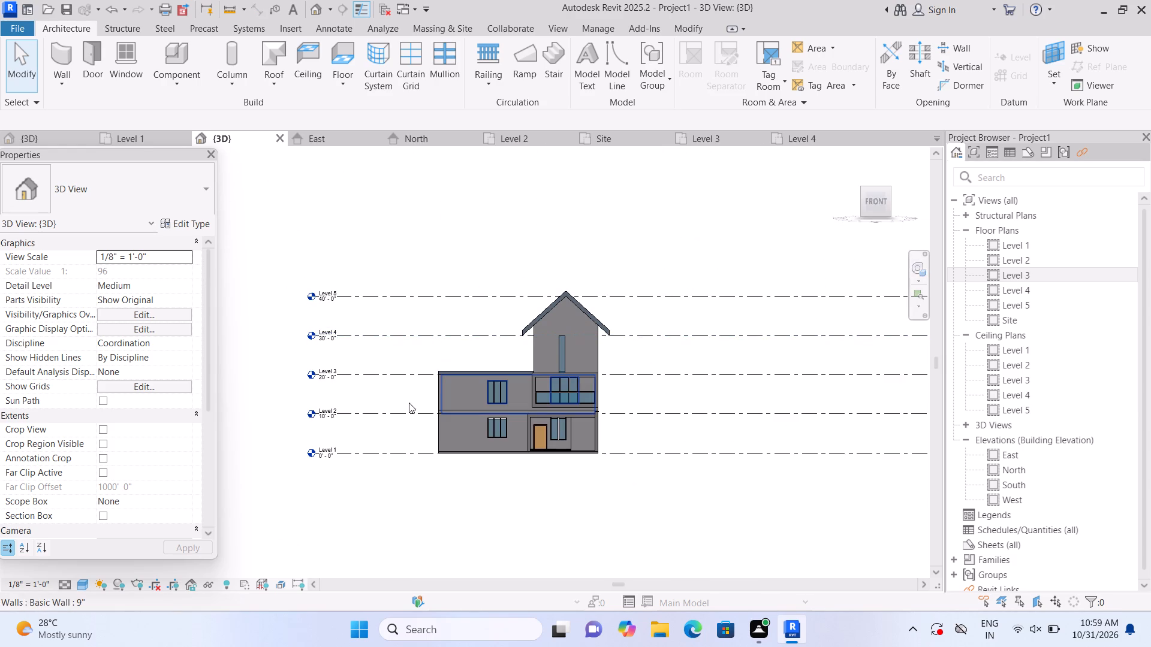
pyautogui.scroll(2, 445, 391)
pyautogui.scroll(2, 529, 348)
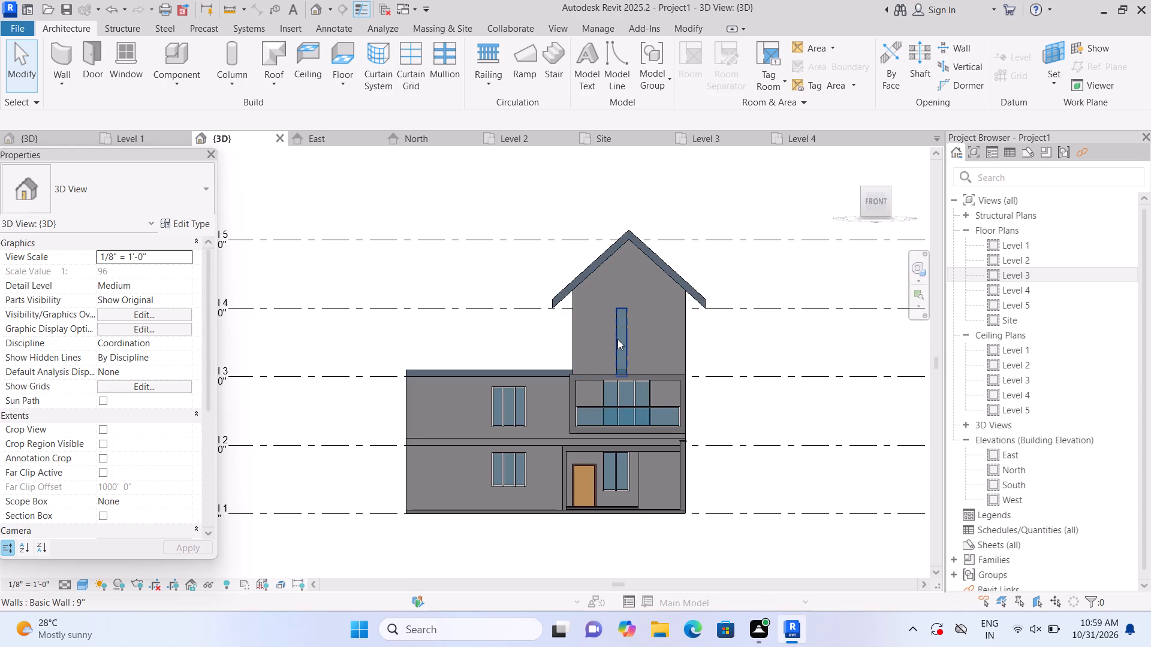
pyautogui.click(618, 339)
pyautogui.scroll(3, 618, 339)
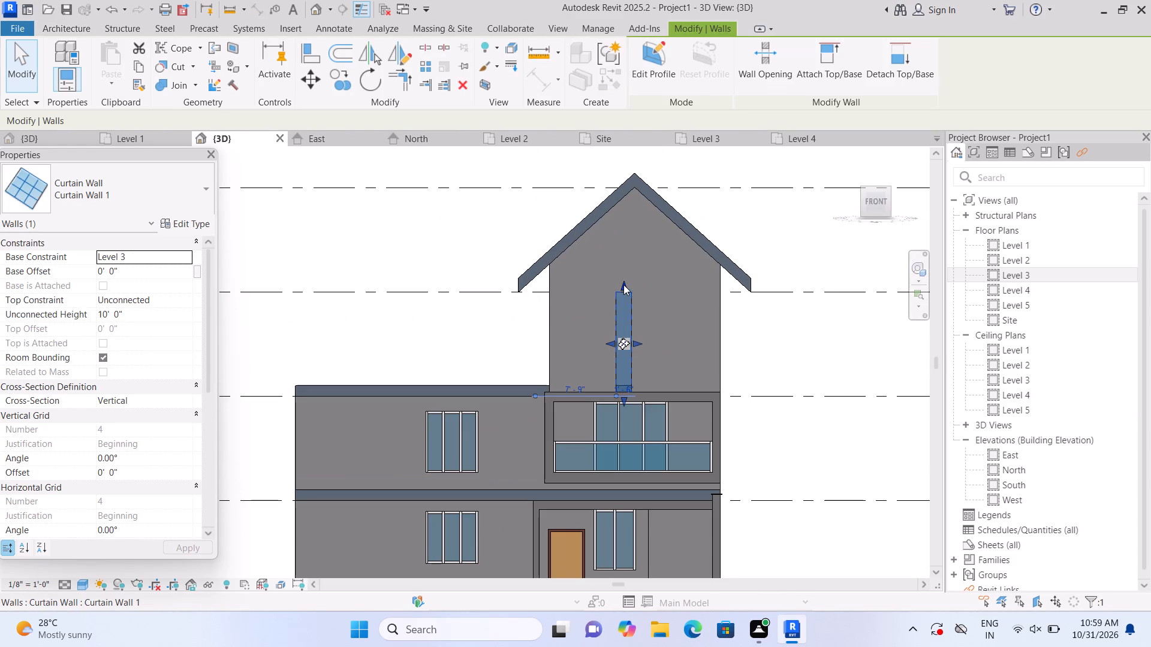
pyautogui.moveTo(623, 285); pyautogui.dragTo(623, 228)
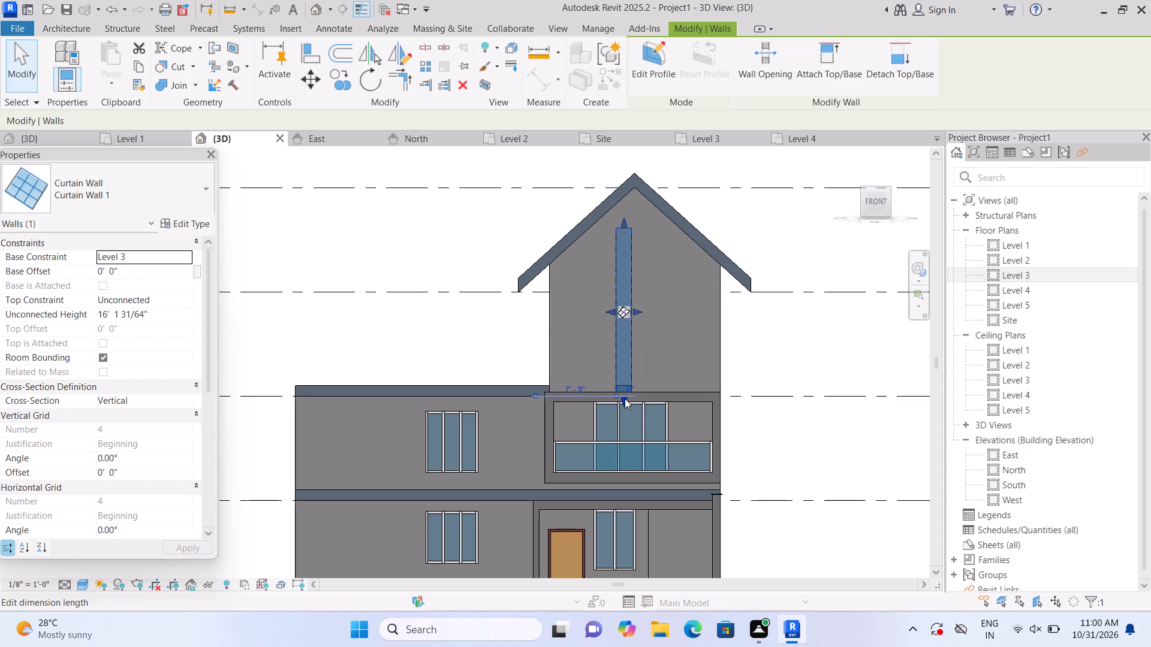
pyautogui.moveTo(624, 398); pyautogui.dragTo(630, 353)
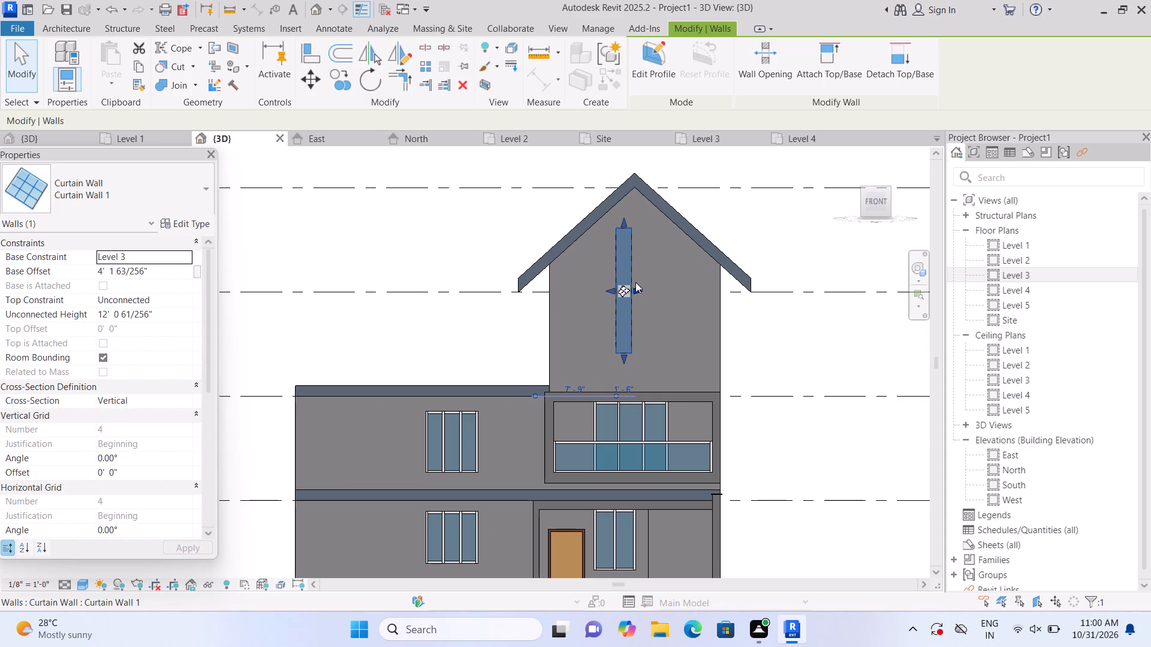
# Adjust both side edges of the gable-wall curtain wall to make it about 2'-0" wide near the ridge line.
pyautogui.moveTo(637, 289); pyautogui.dragTo(646, 290)
pyautogui.scroll(1, 645, 290)
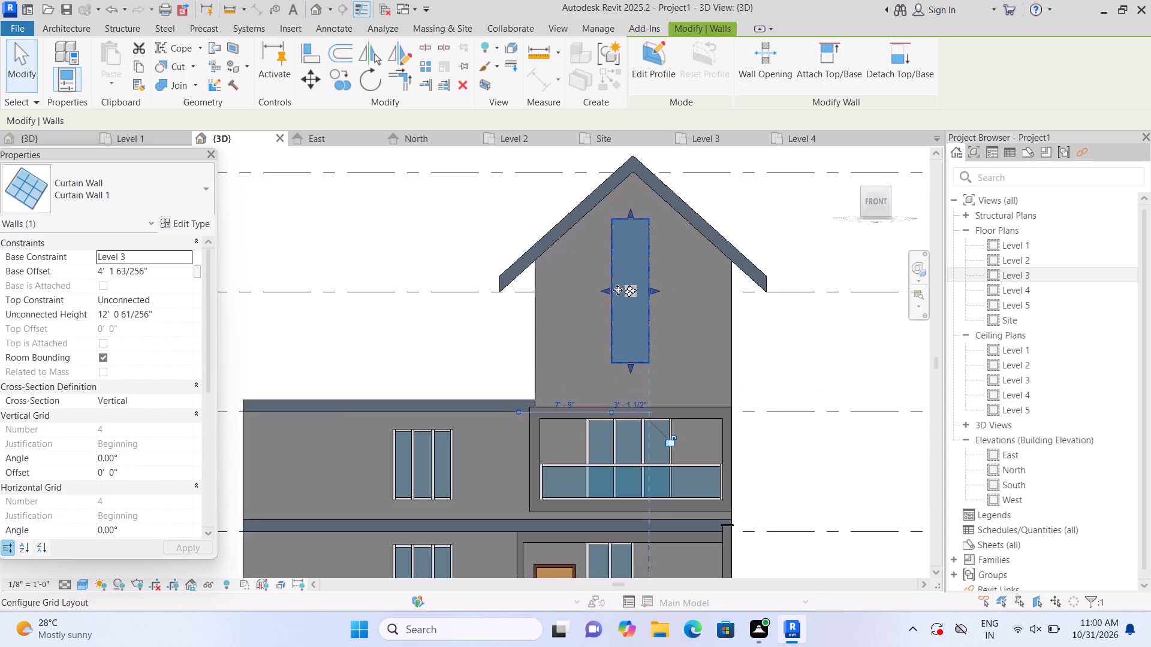
pyautogui.moveTo(606, 289); pyautogui.dragTo(623, 291)
pyautogui.moveTo(651, 288); pyautogui.dragTo(649, 288)
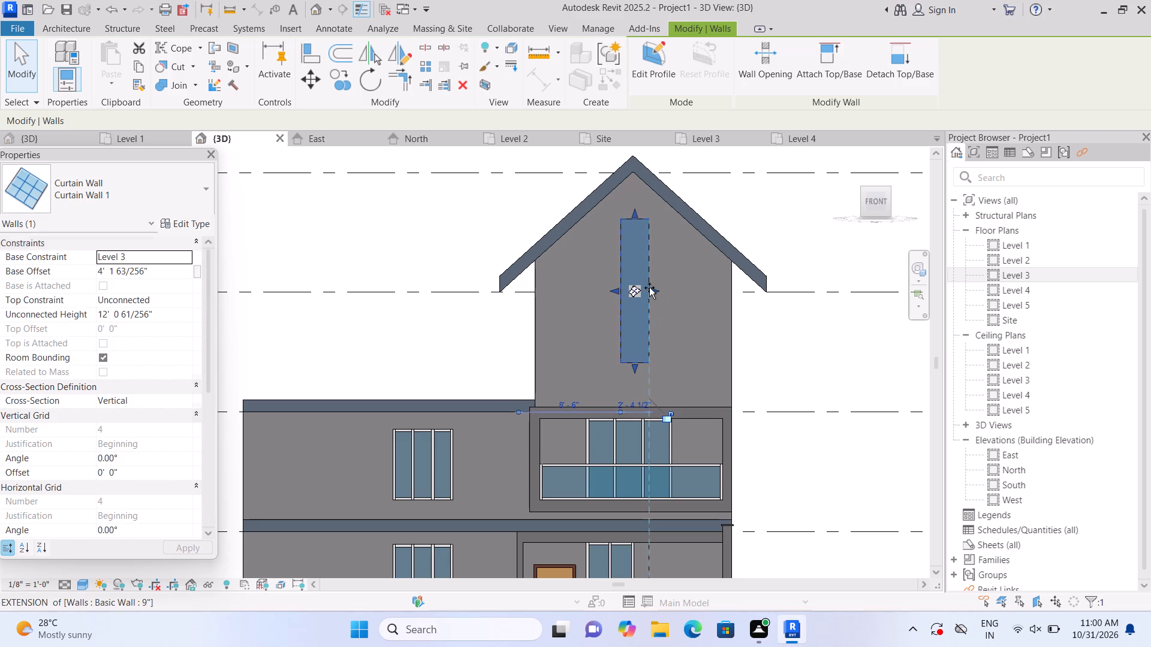
pyautogui.moveTo(649, 288); pyautogui.dragTo(642, 288)
pyautogui.click(772, 344)
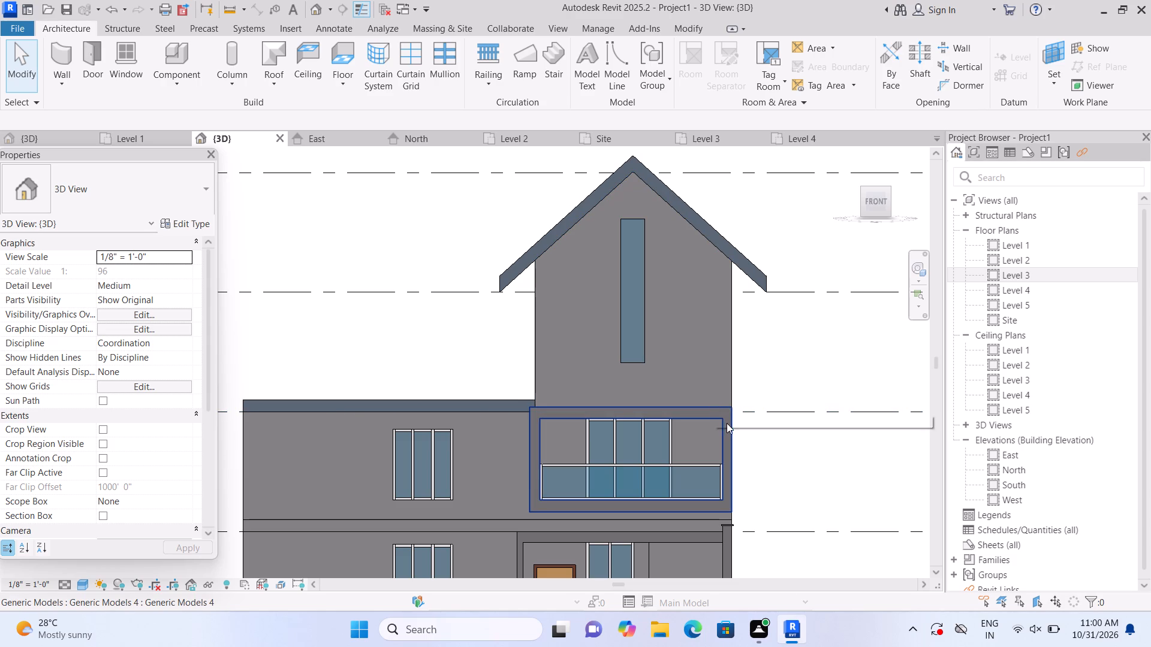
# Extend the gable-wall curtain wall downward to a base offset of about 2'-5" from Level 3.
pyautogui.scroll(2, 679, 403)
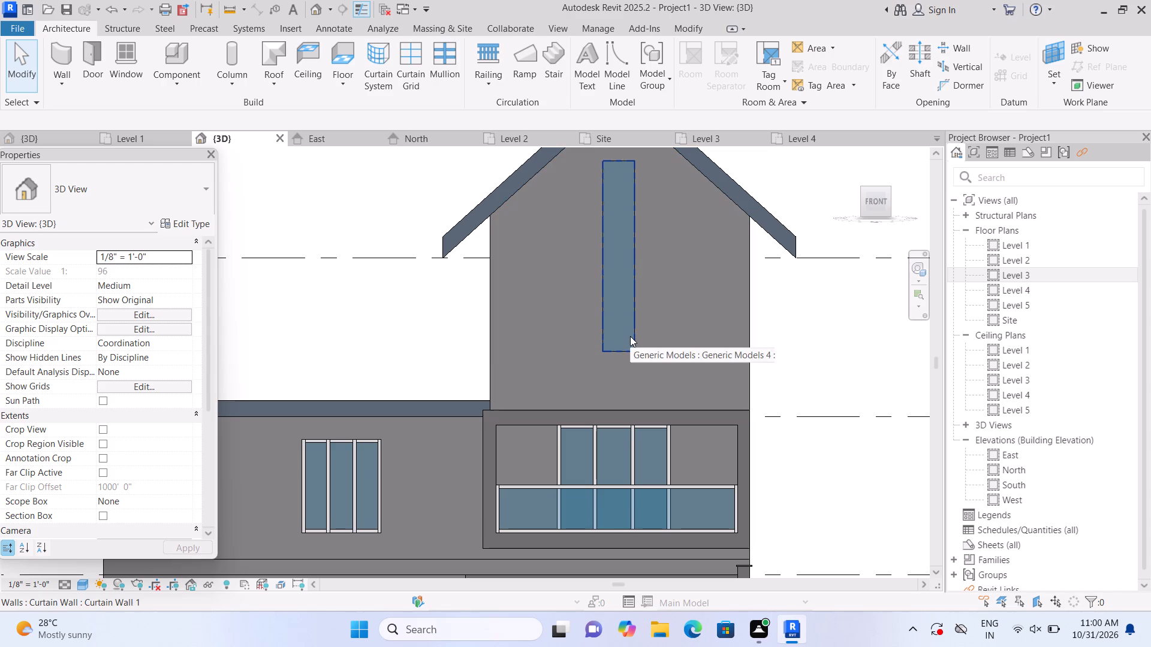
pyautogui.click(630, 336)
pyautogui.moveTo(617, 352); pyautogui.dragTo(616, 373)
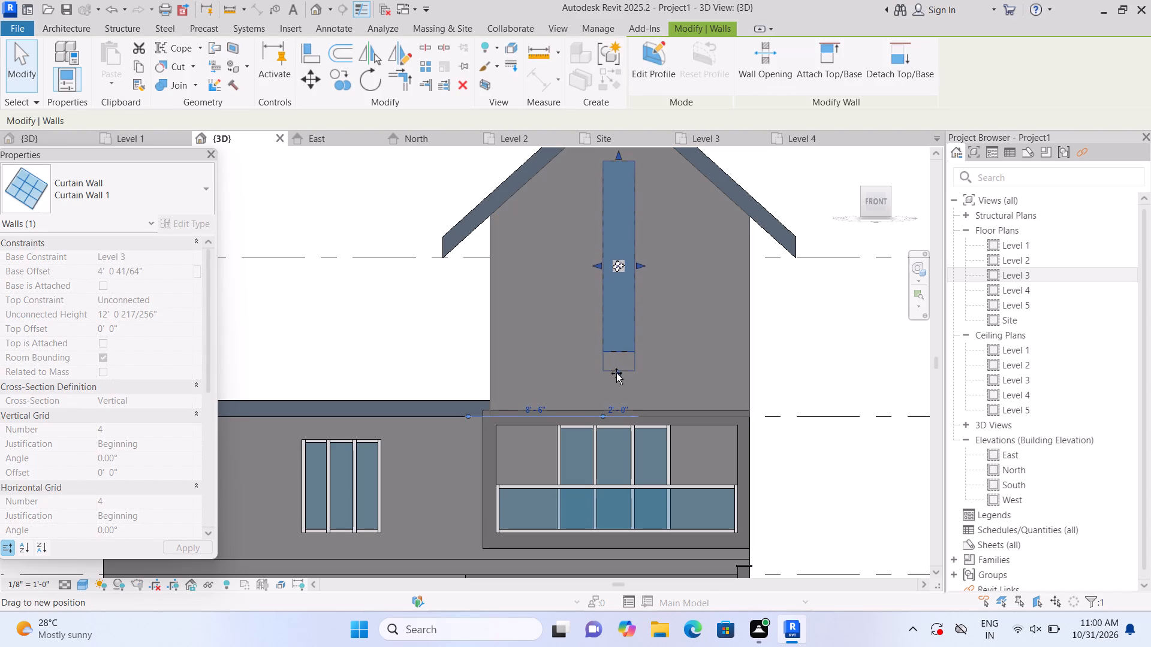
pyautogui.moveTo(616, 373); pyautogui.dragTo(616, 379)
pyautogui.click(770, 355)
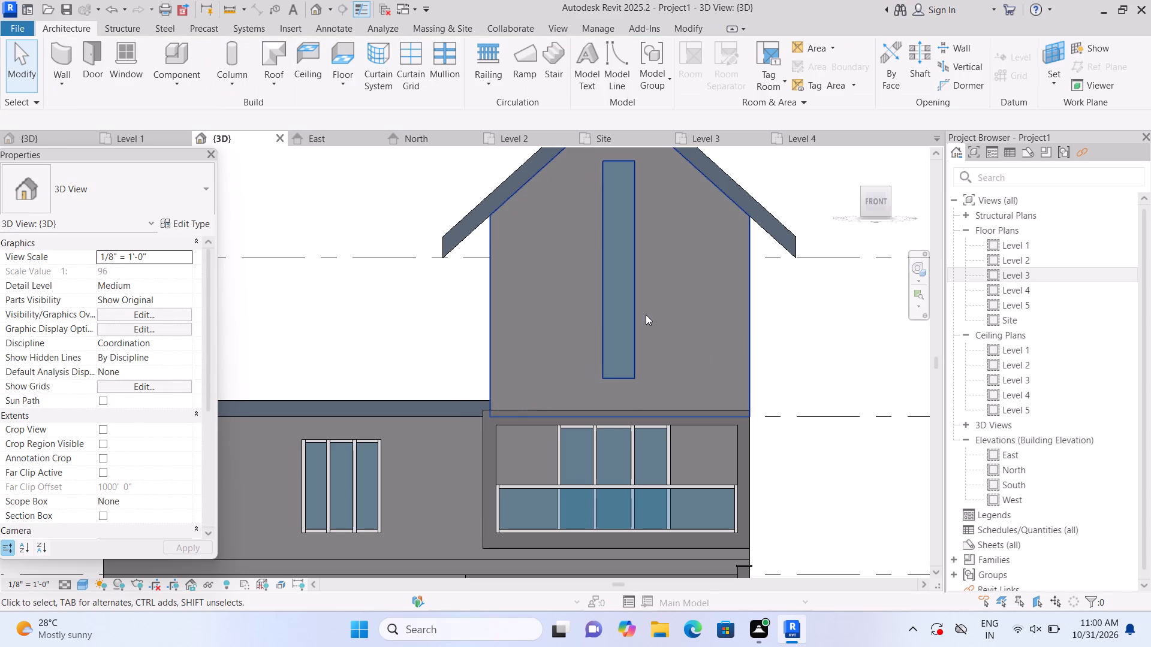
# Extend the curtain wall's top up toward the gable peak, making it about 16'-1" high.
pyautogui.scroll(-2, 644, 318)
pyautogui.moveTo(643, 323); pyautogui.dragTo(631, 429, button='middle')
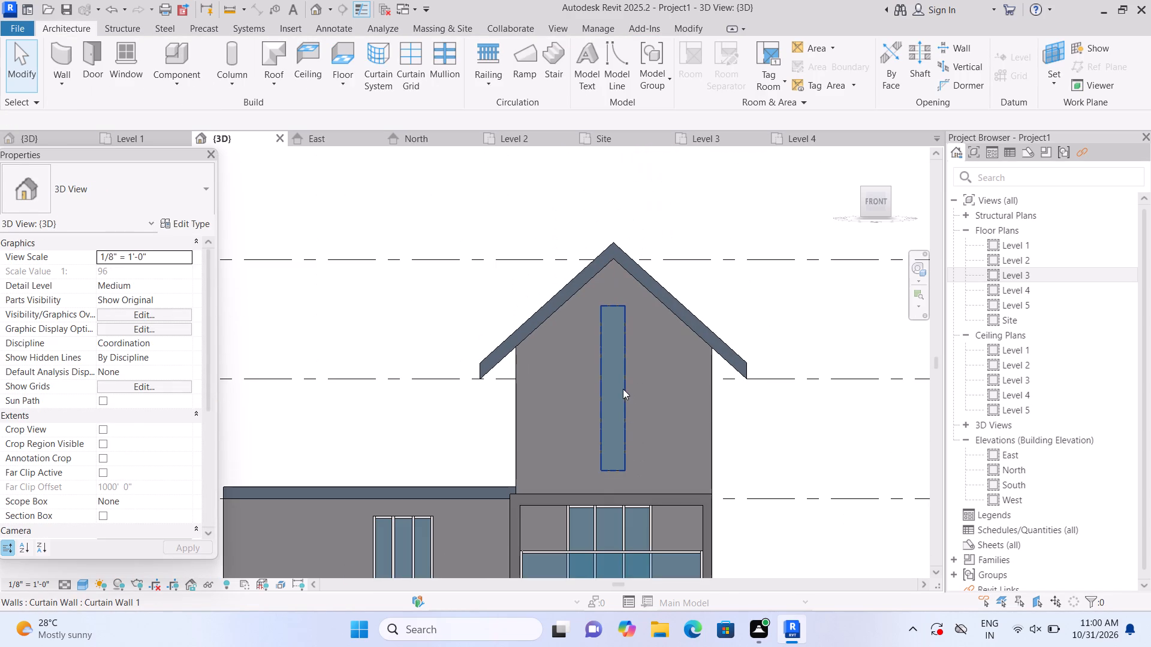
pyautogui.click(623, 389)
pyautogui.moveTo(610, 297); pyautogui.dragTo(607, 279)
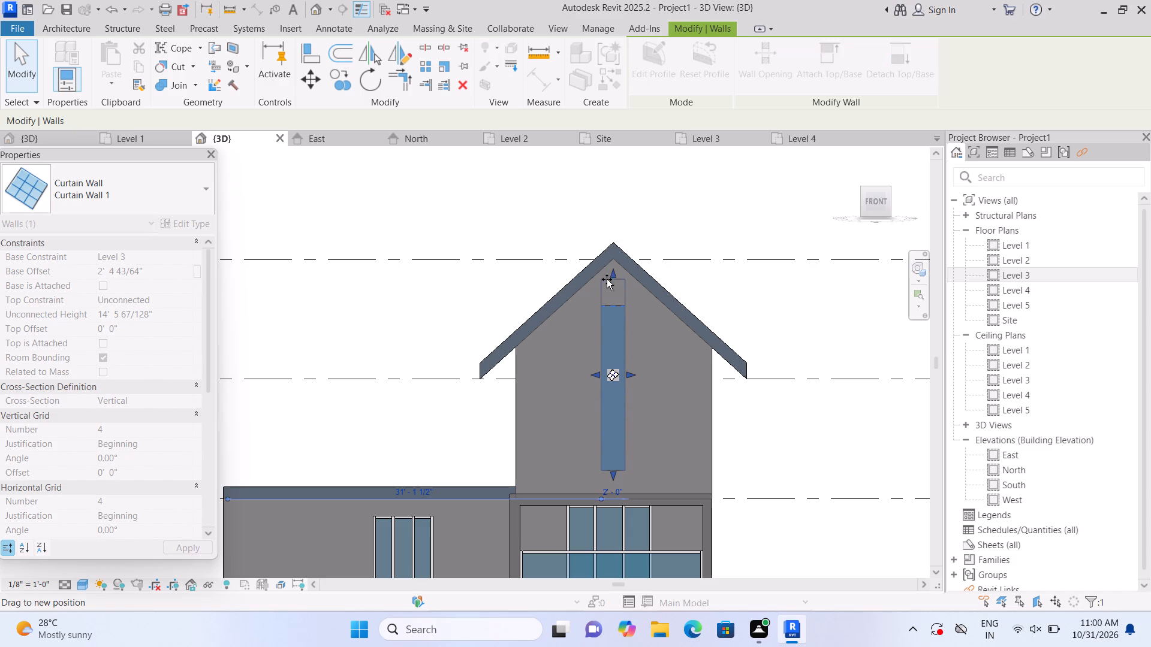
pyautogui.moveTo(607, 279); pyautogui.dragTo(607, 278)
pyautogui.click(742, 423)
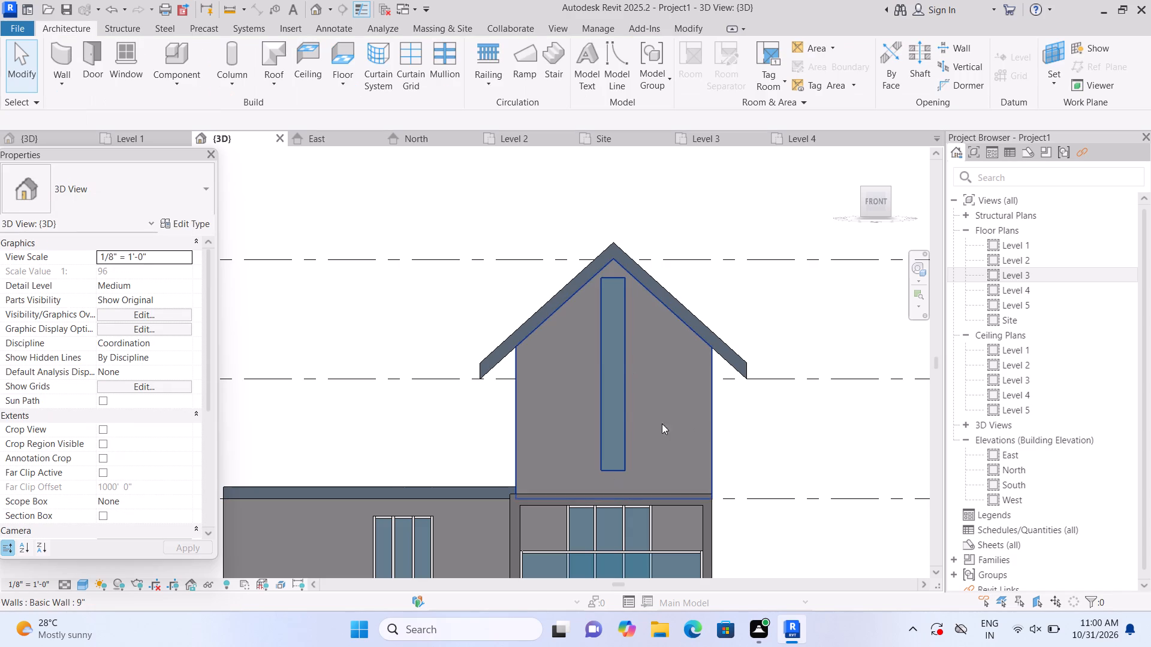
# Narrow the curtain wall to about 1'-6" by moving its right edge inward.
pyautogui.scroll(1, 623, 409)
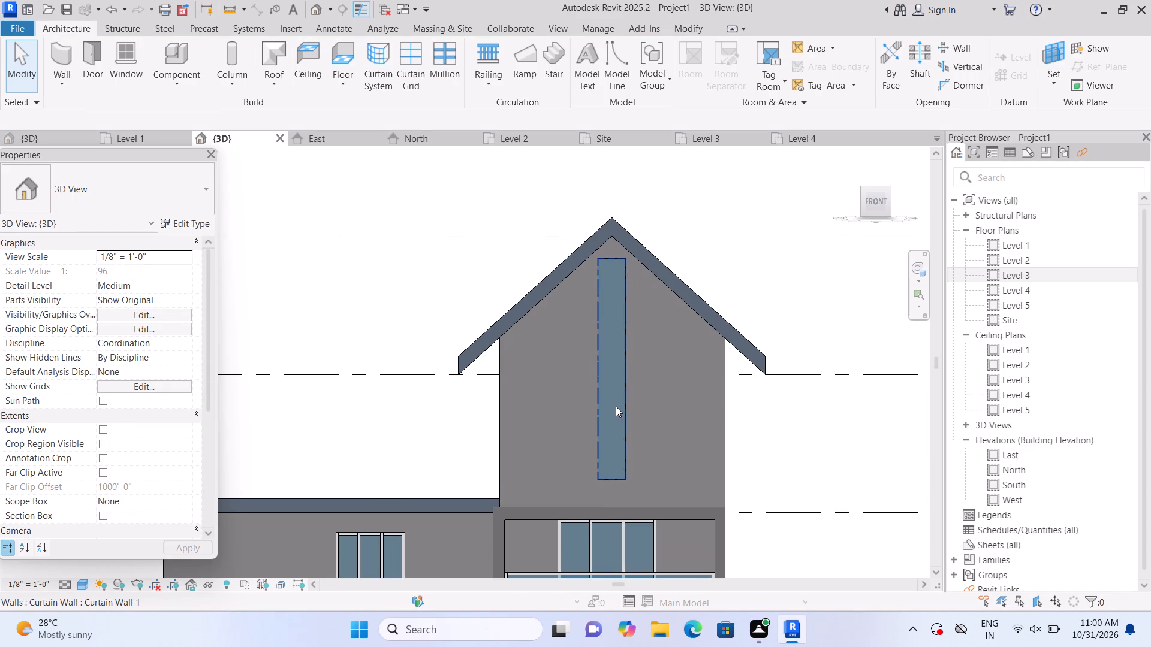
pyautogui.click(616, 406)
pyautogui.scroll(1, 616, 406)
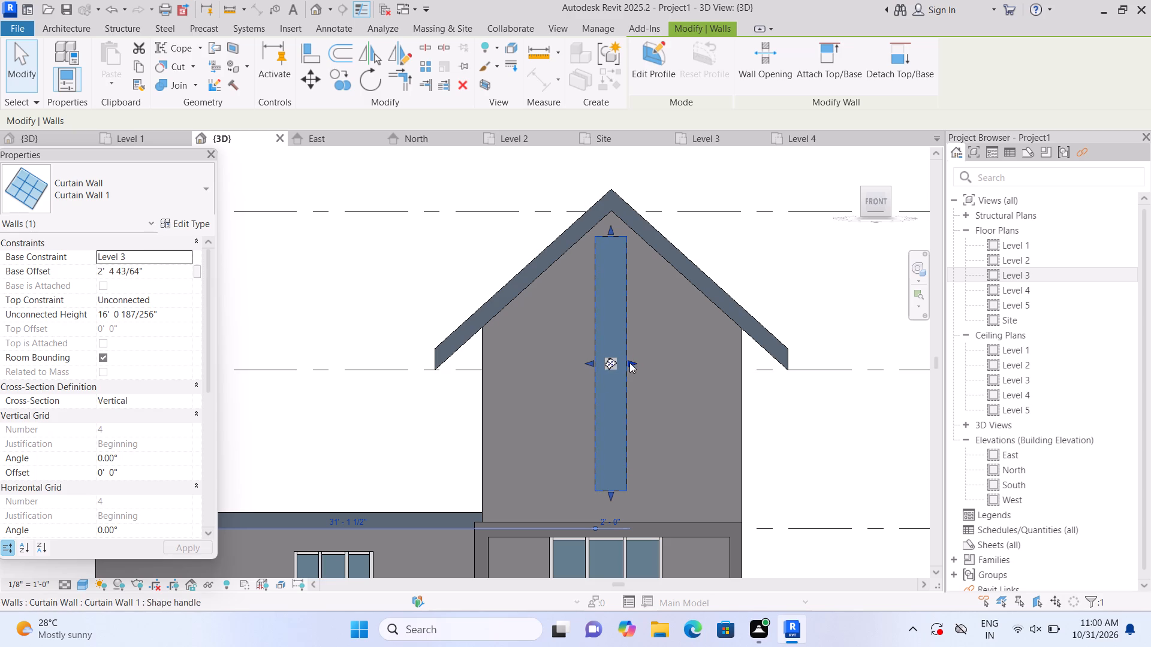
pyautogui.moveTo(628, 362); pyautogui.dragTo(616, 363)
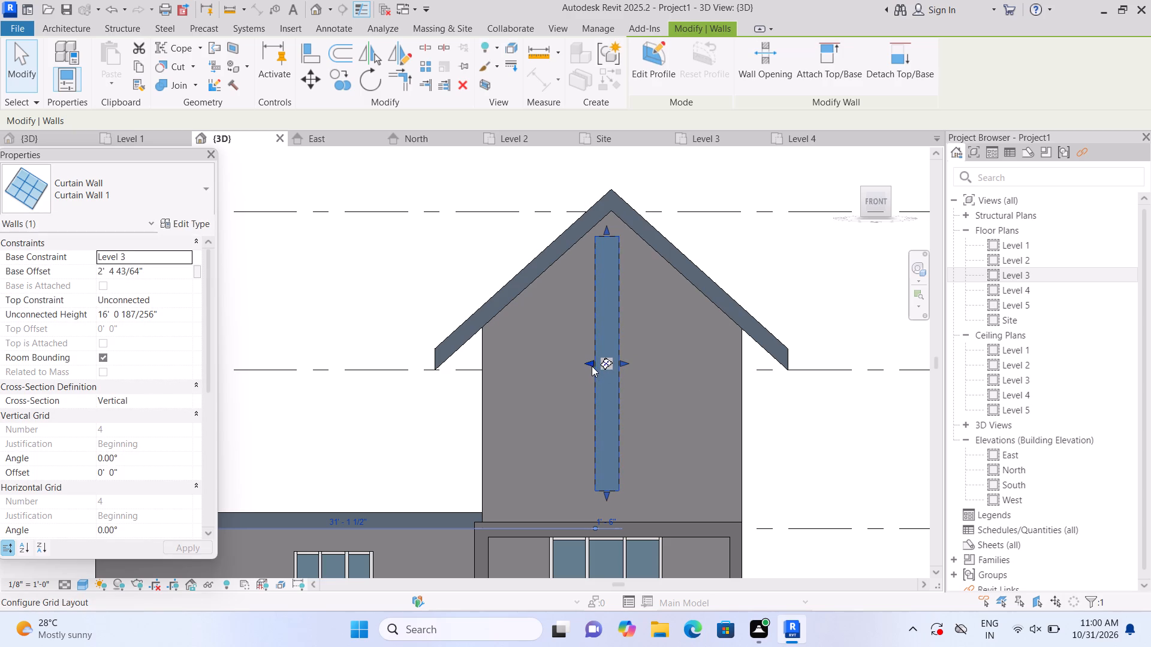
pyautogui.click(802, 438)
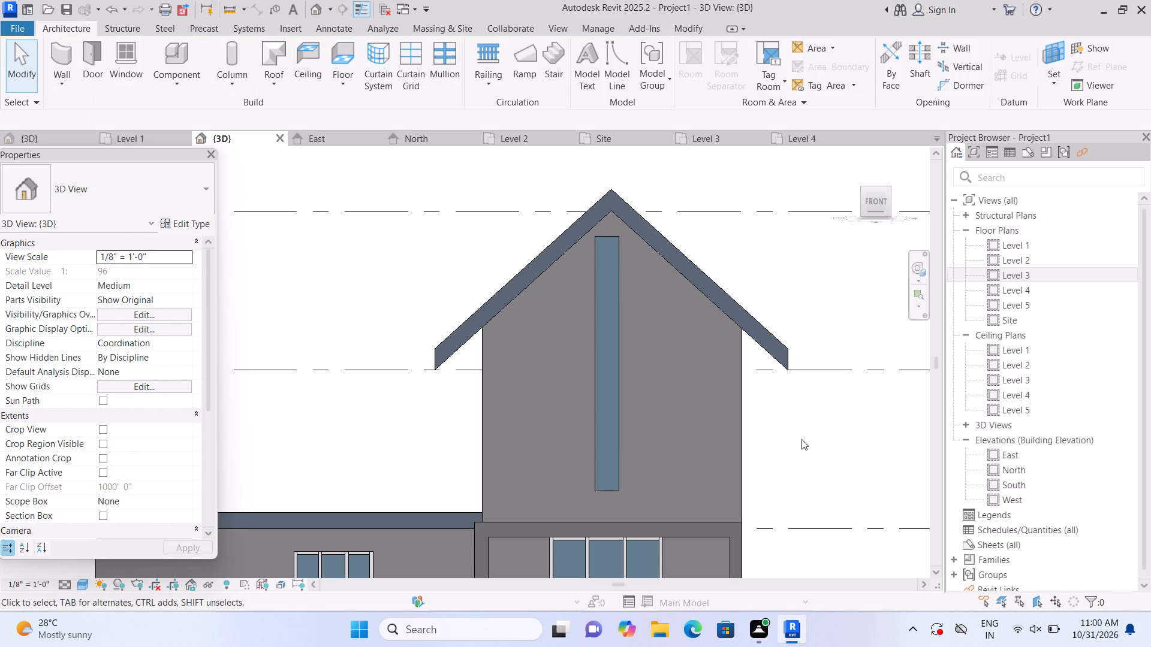
# Return the curtain wall's right edge to the 2'-0" width and move its left edge inward, forming a slim strip below the ridge.
pyautogui.click(616, 390)
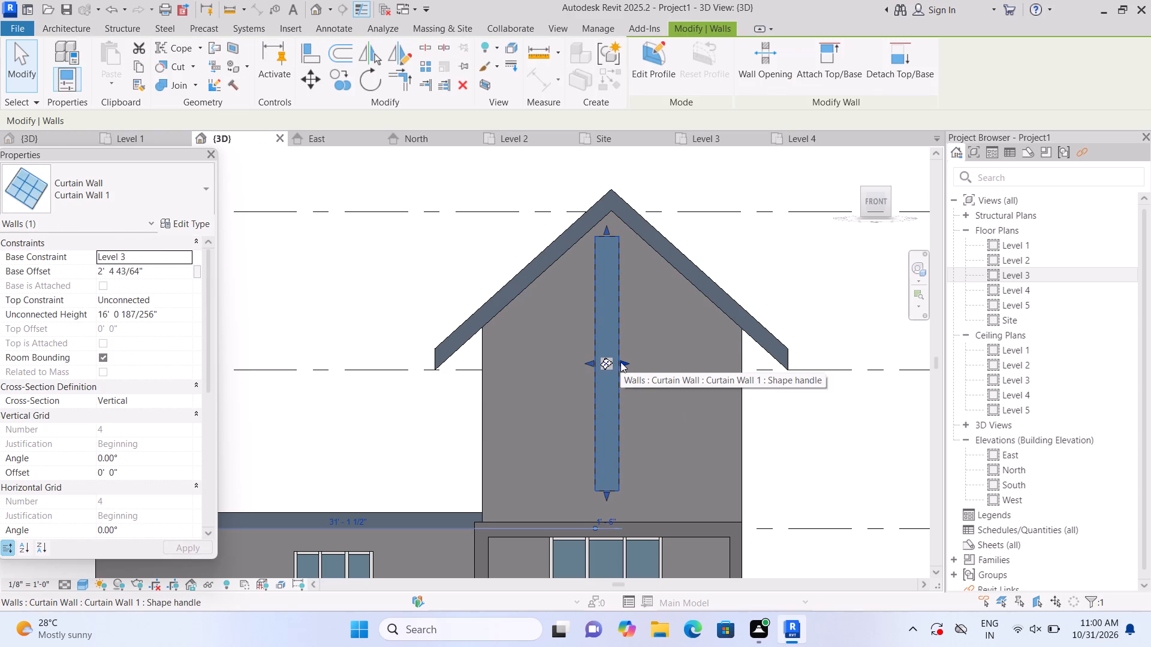
pyautogui.click(620, 362)
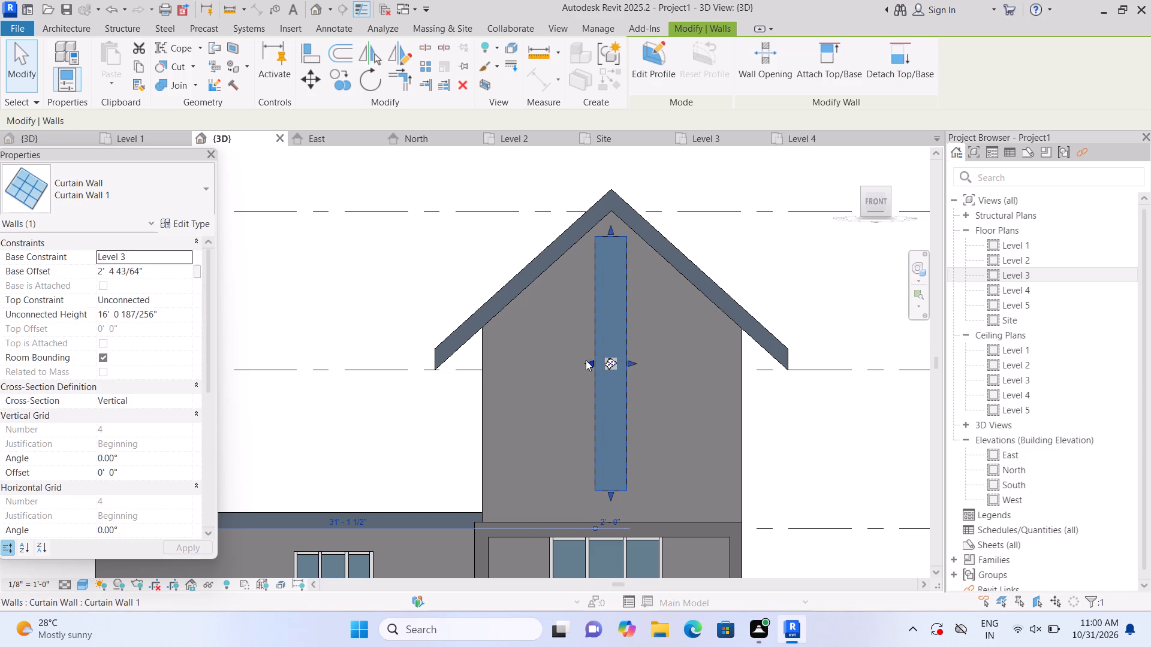
pyautogui.moveTo(586, 360); pyautogui.dragTo(598, 360)
pyautogui.click(793, 451)
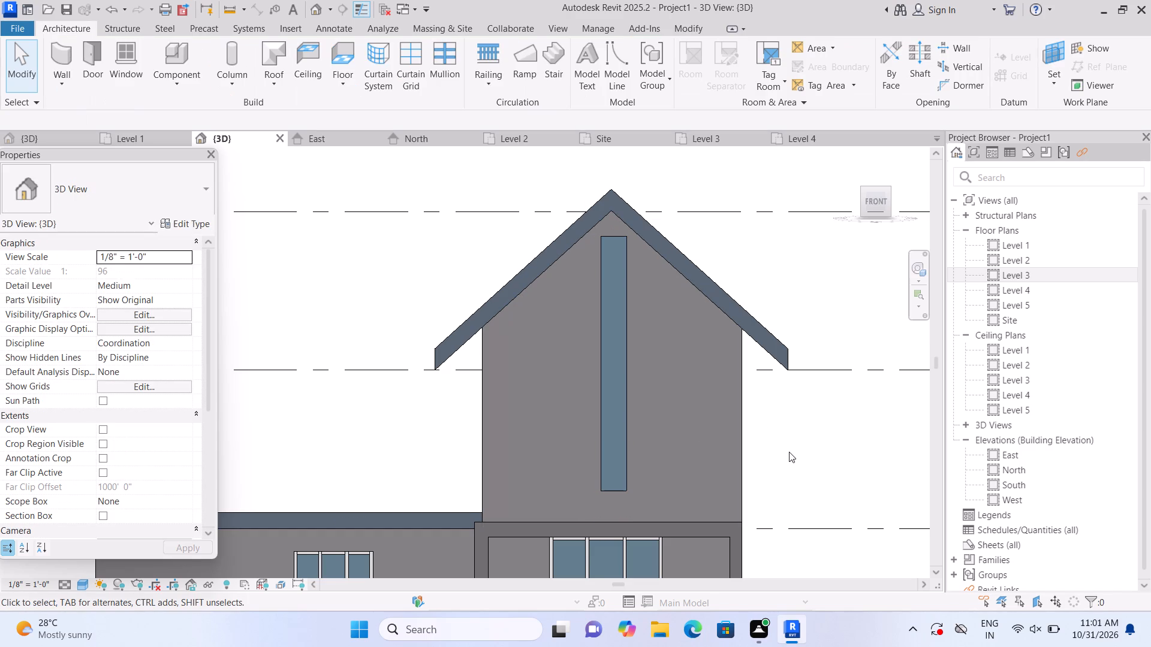
pyautogui.scroll(-6, 789, 452)
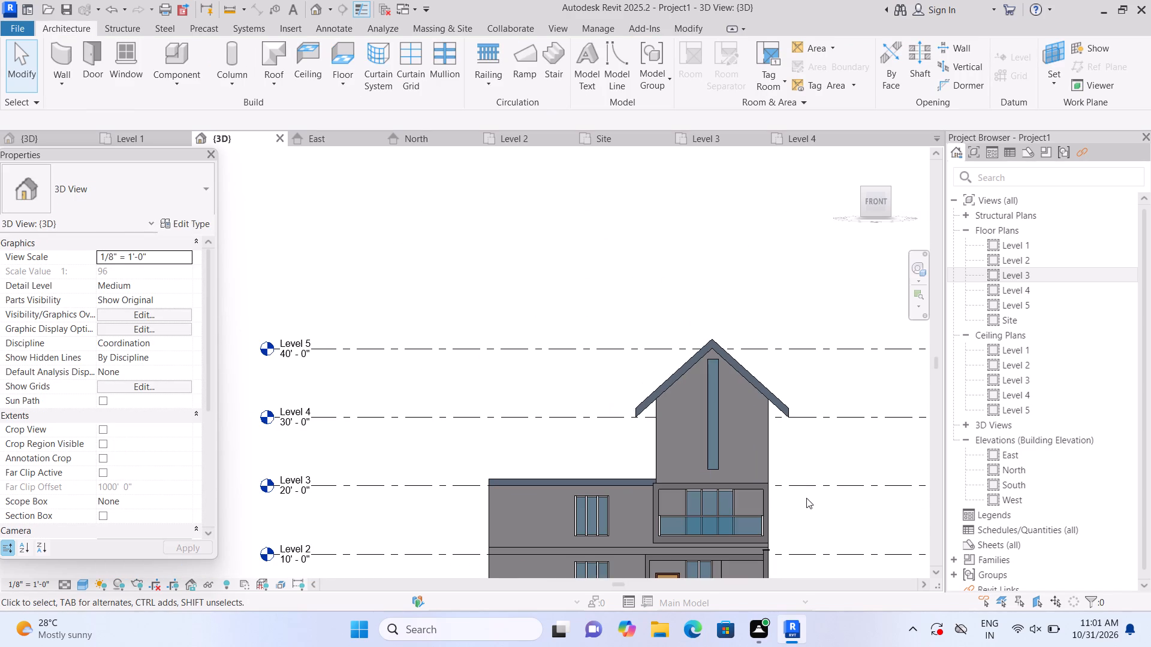
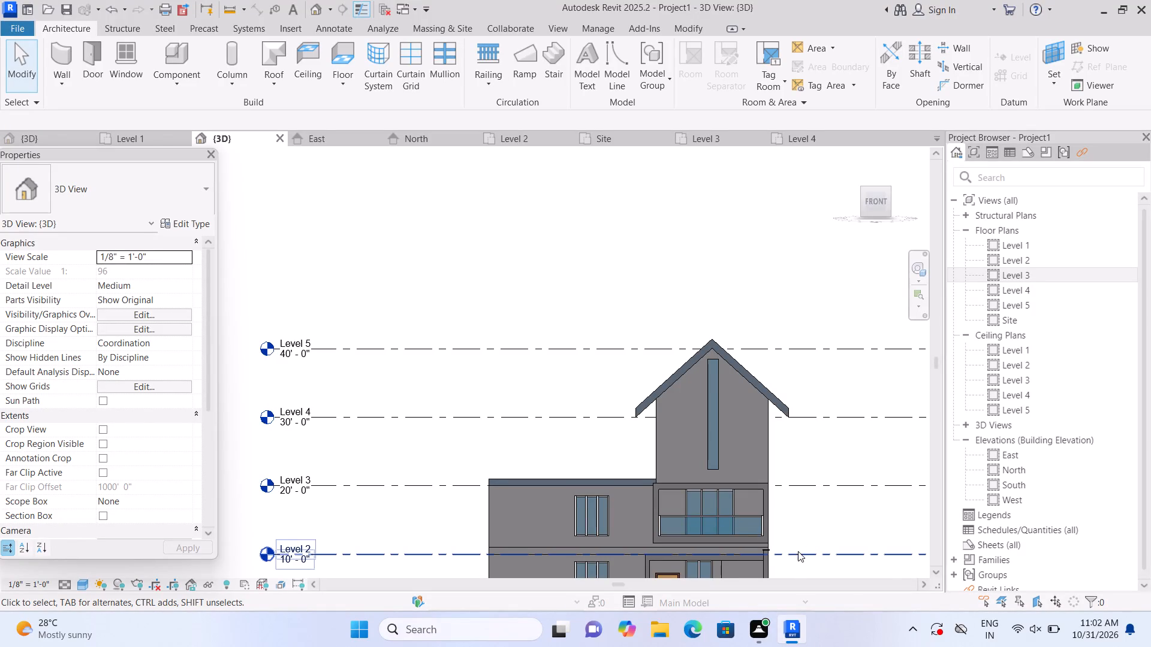
# Add 2.5" x 5" rectangular mullions to the four edges of the slim curtain-wall strip in the gable wall.
pyautogui.scroll(1, 720, 449)
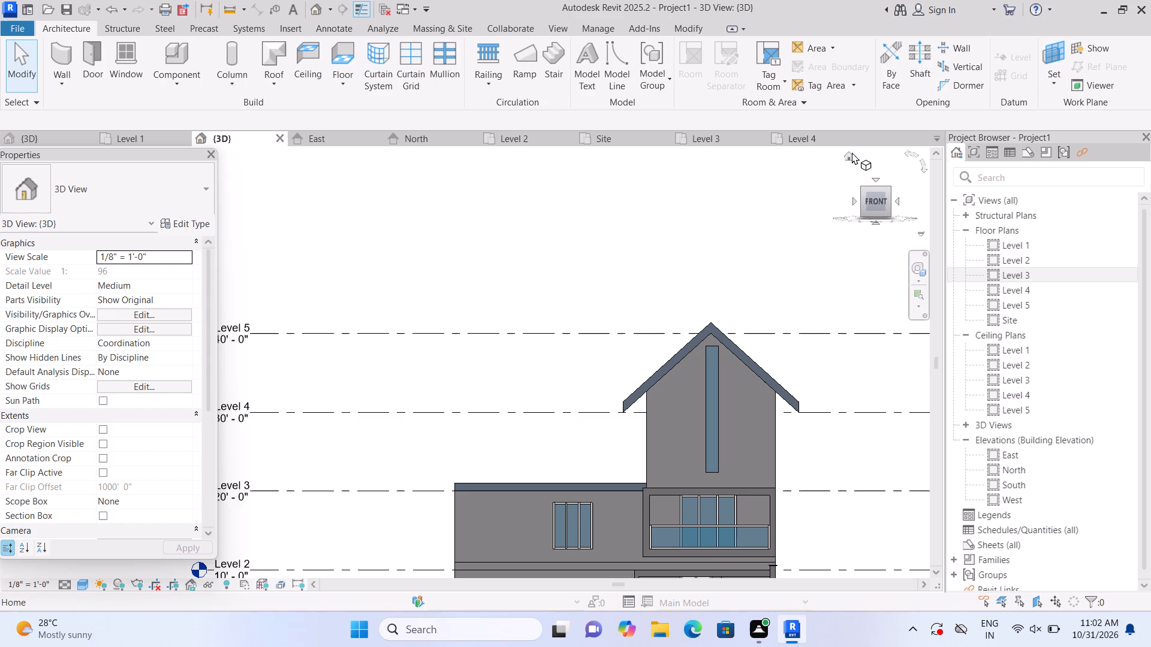
pyautogui.click(848, 155)
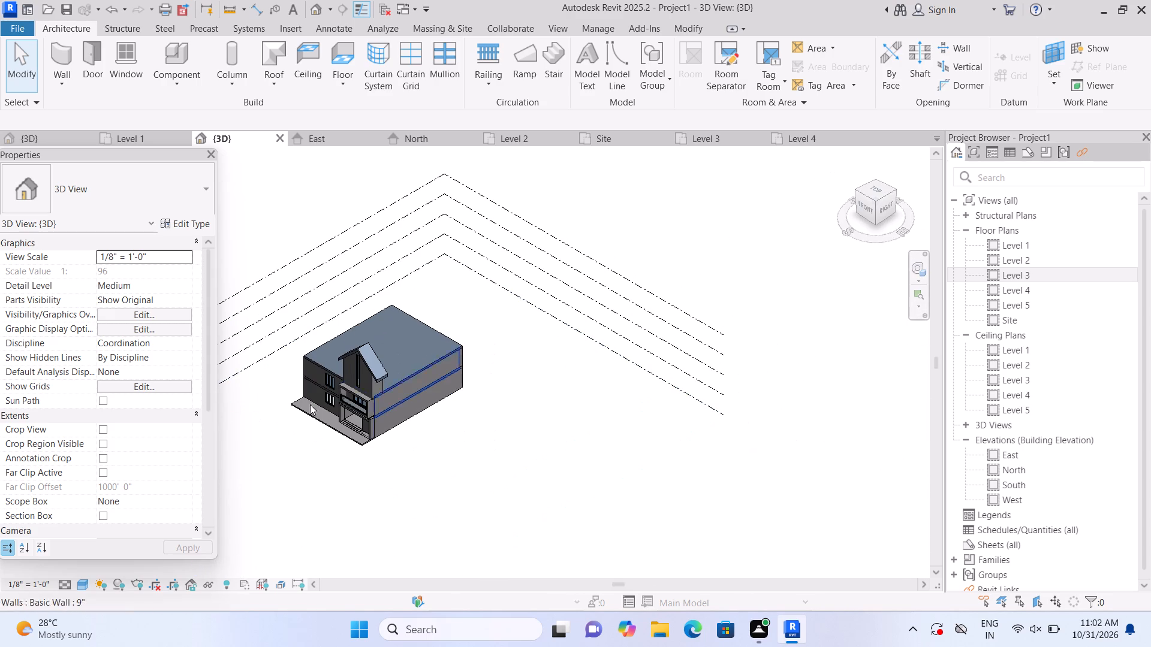
pyautogui.scroll(8, 282, 380)
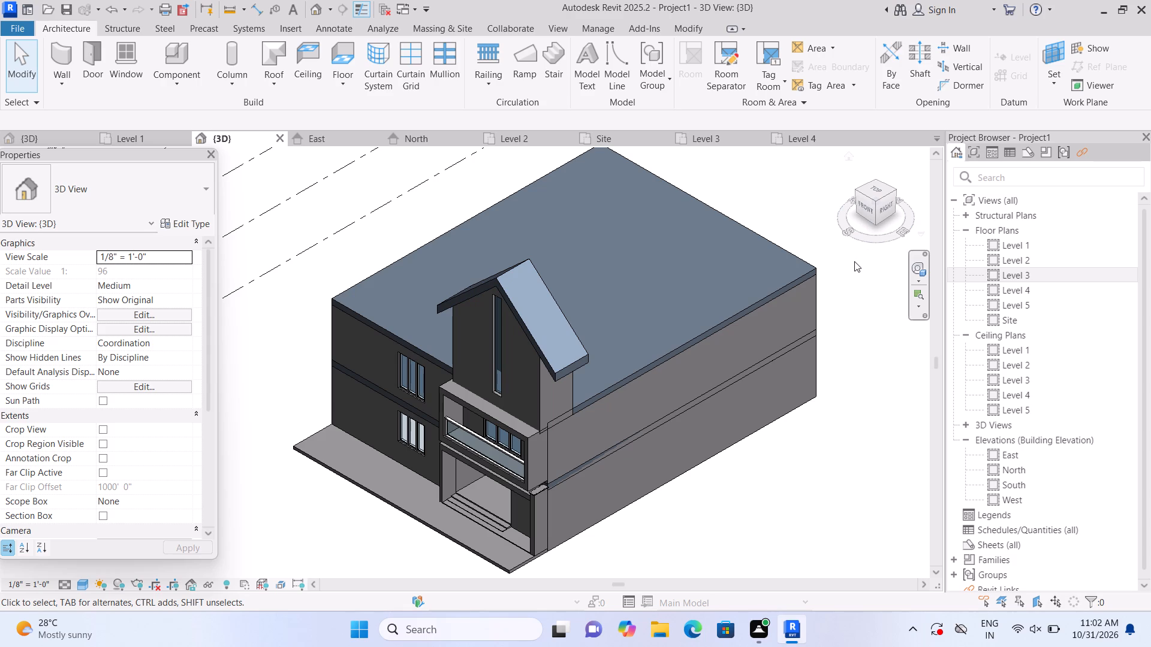
pyautogui.click(869, 213)
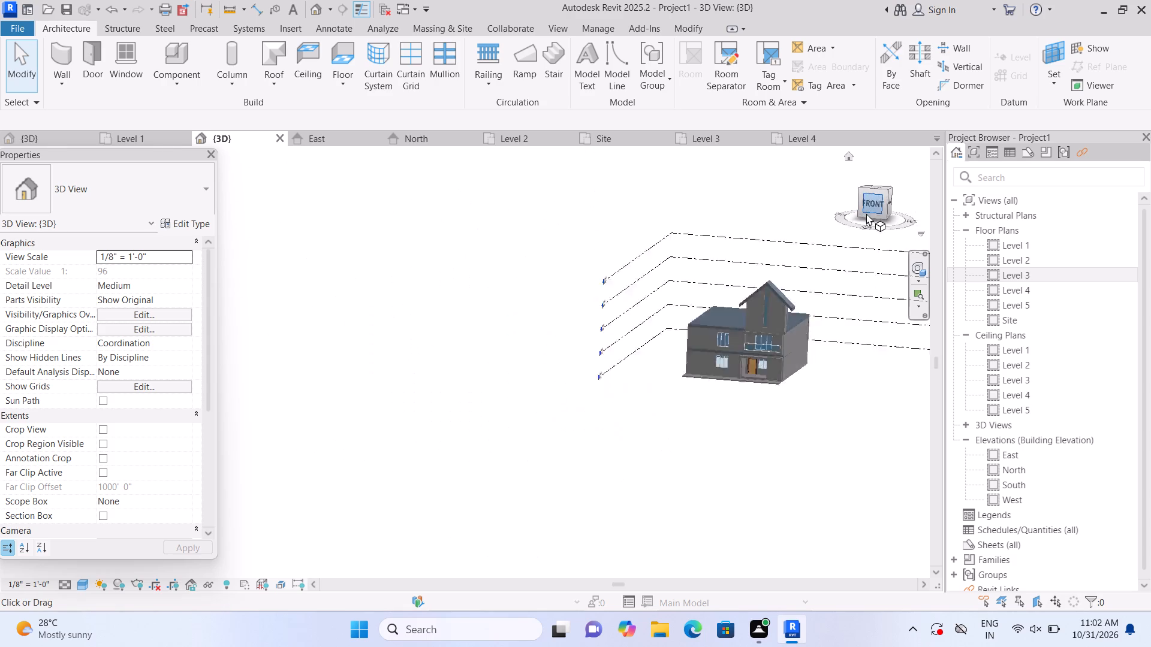
pyautogui.scroll(3, 398, 292)
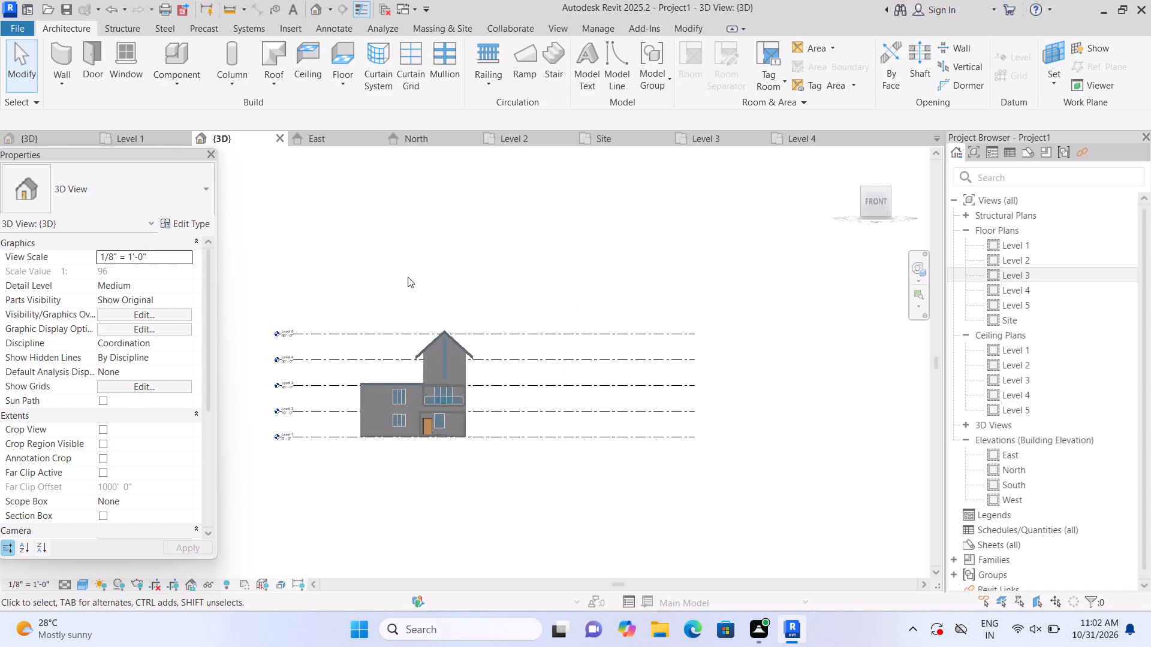
pyautogui.scroll(4, 408, 277)
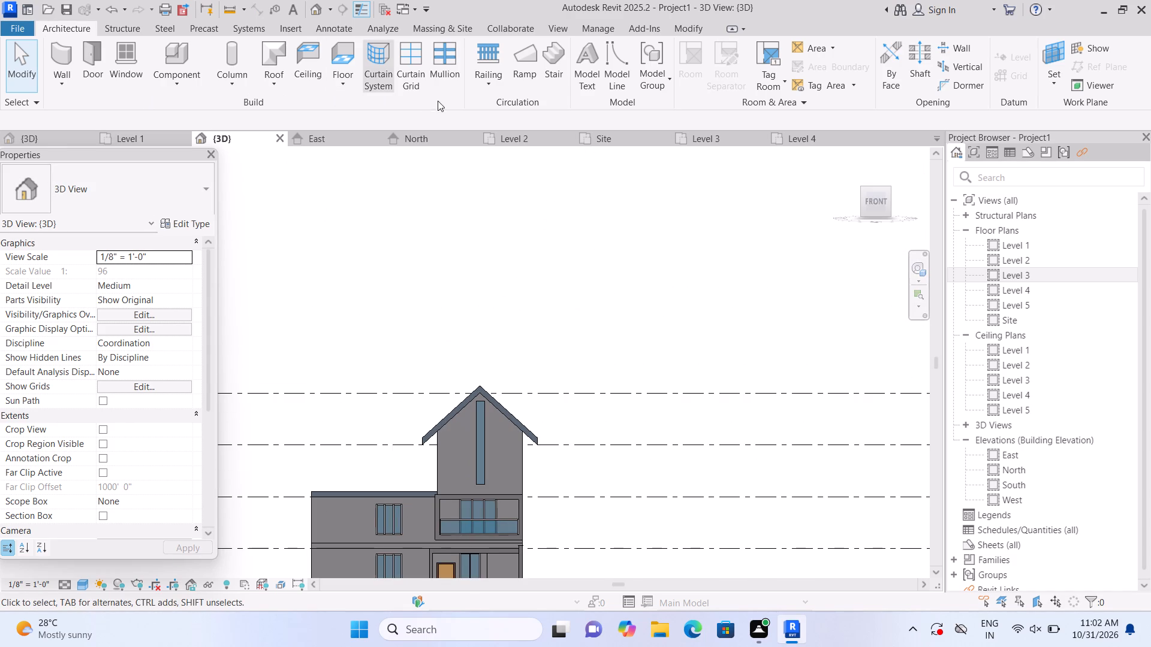
pyautogui.click(439, 81)
pyautogui.scroll(1, 490, 437)
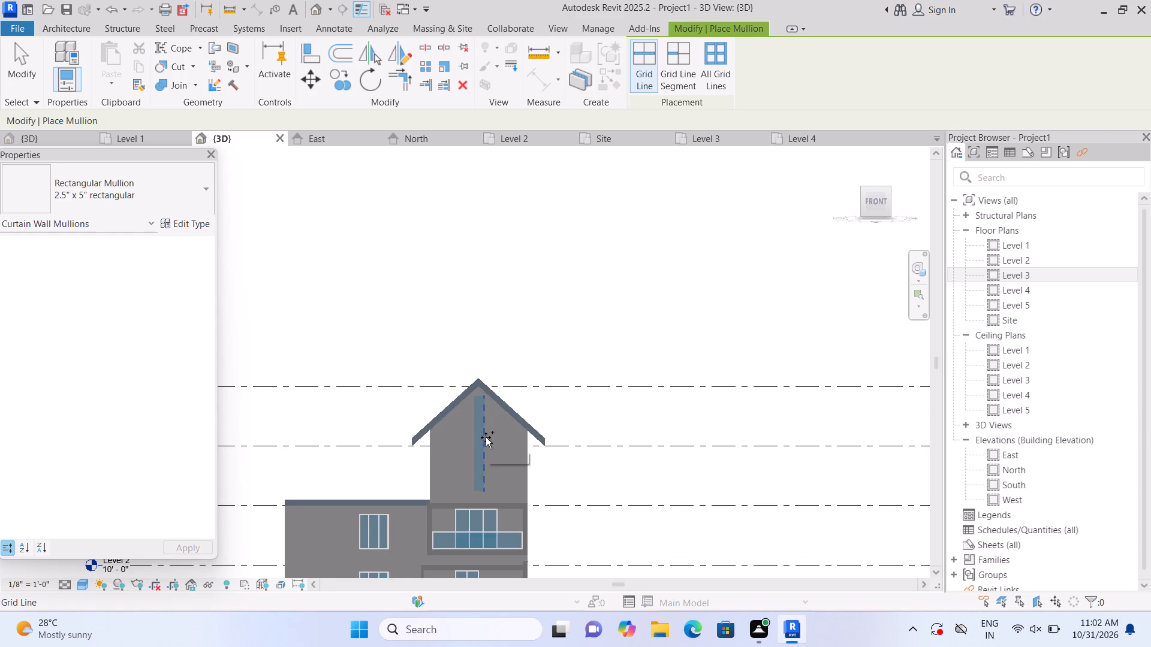
pyautogui.click(486, 437)
pyautogui.click(479, 394)
pyautogui.click(469, 414)
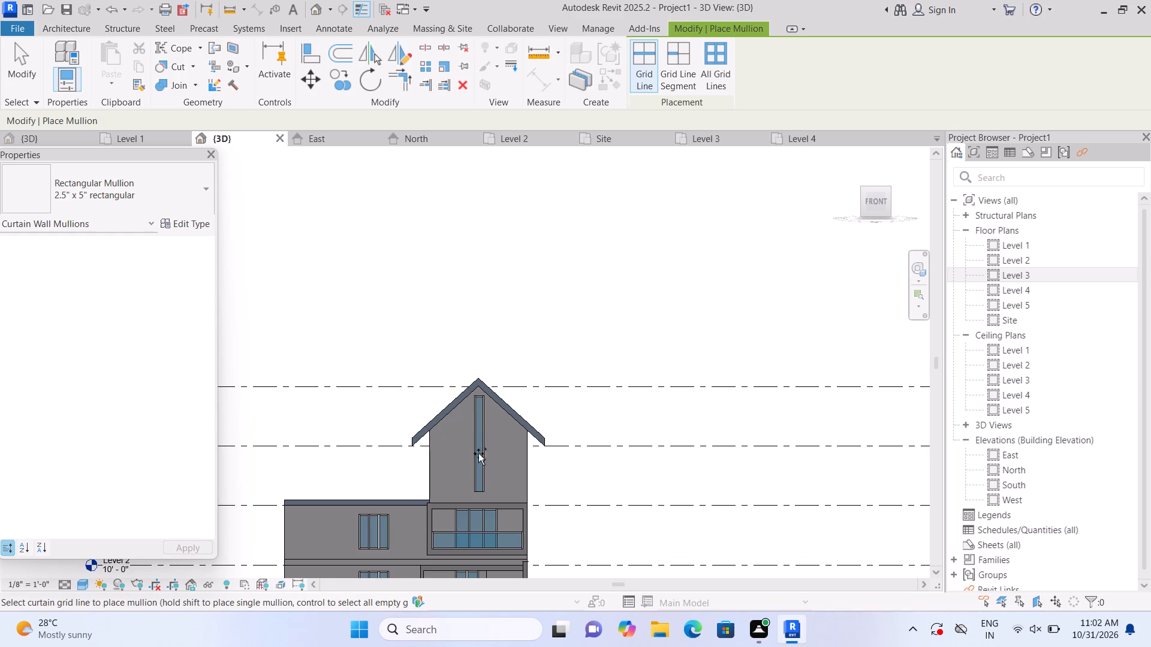
pyautogui.click(477, 488)
pyautogui.press('Escape')
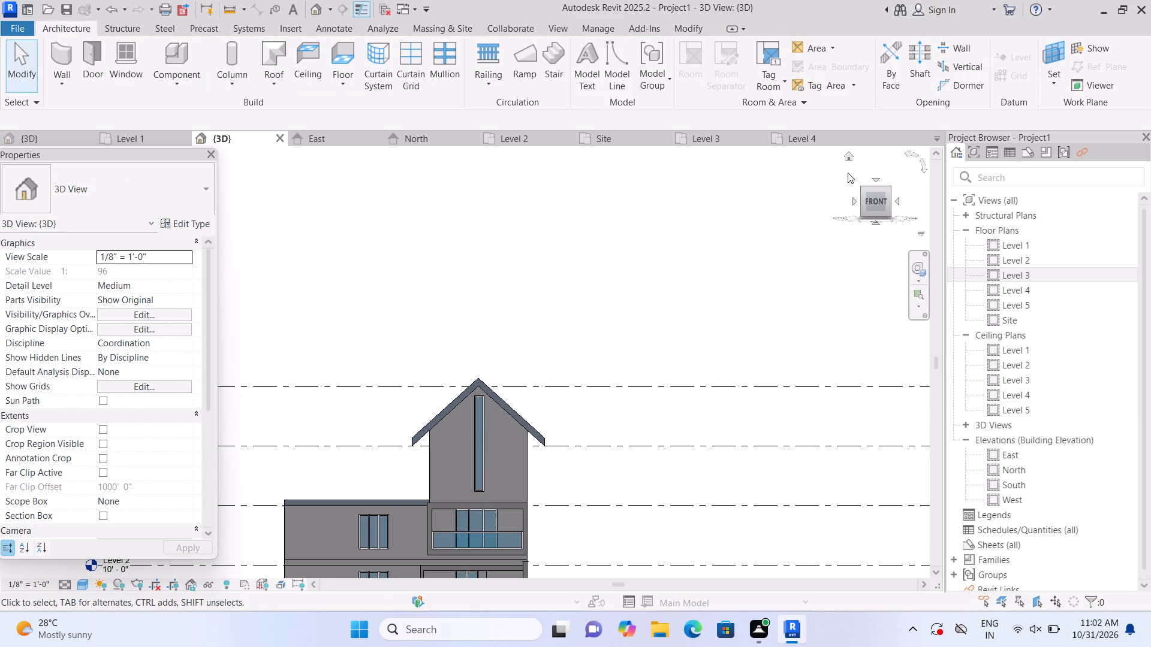
# Examine the front façade, gable roof and projecting frame in front and isometric 3D views.
pyautogui.click(846, 154)
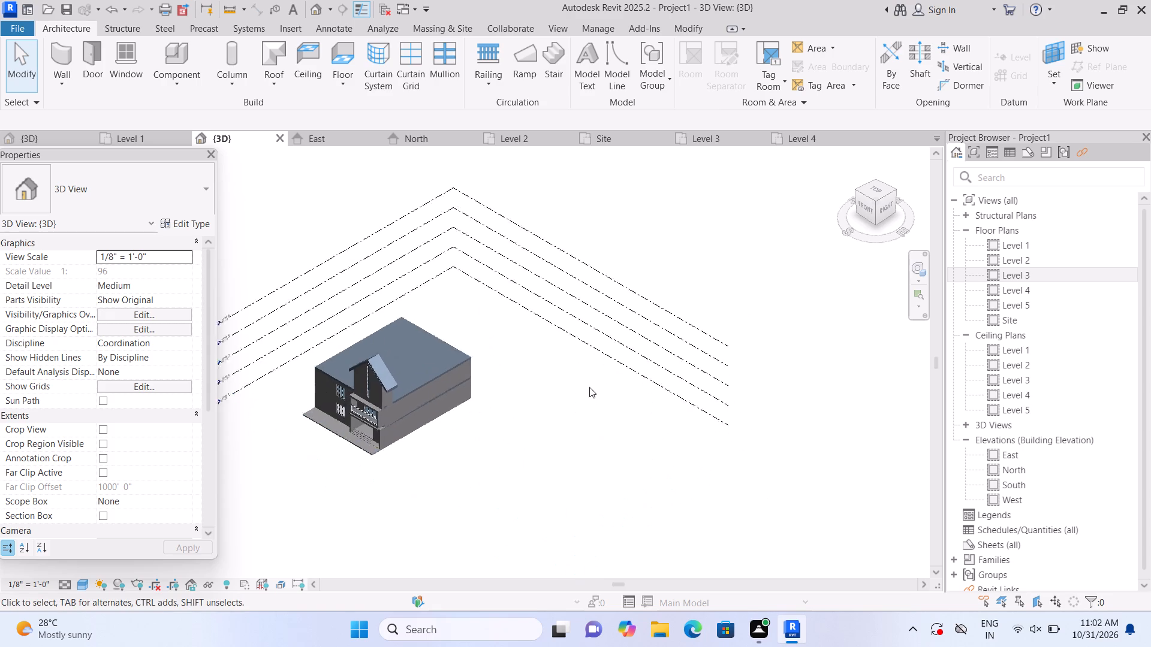
pyautogui.click(846, 158)
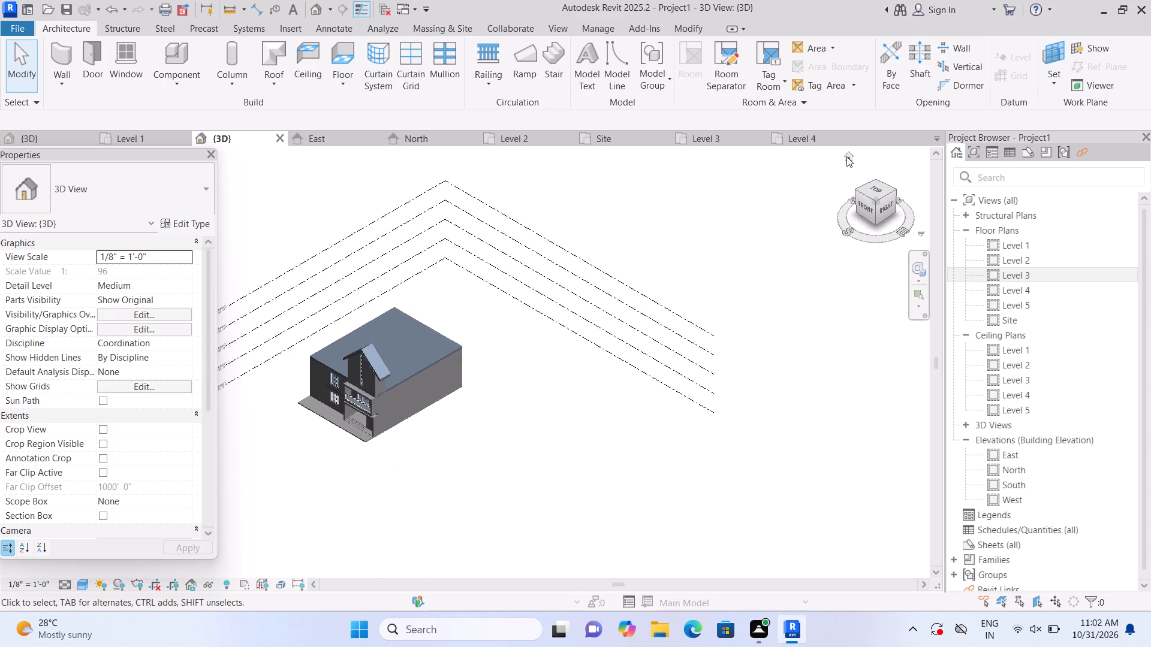
pyautogui.click(866, 208)
pyautogui.scroll(6, 257, 364)
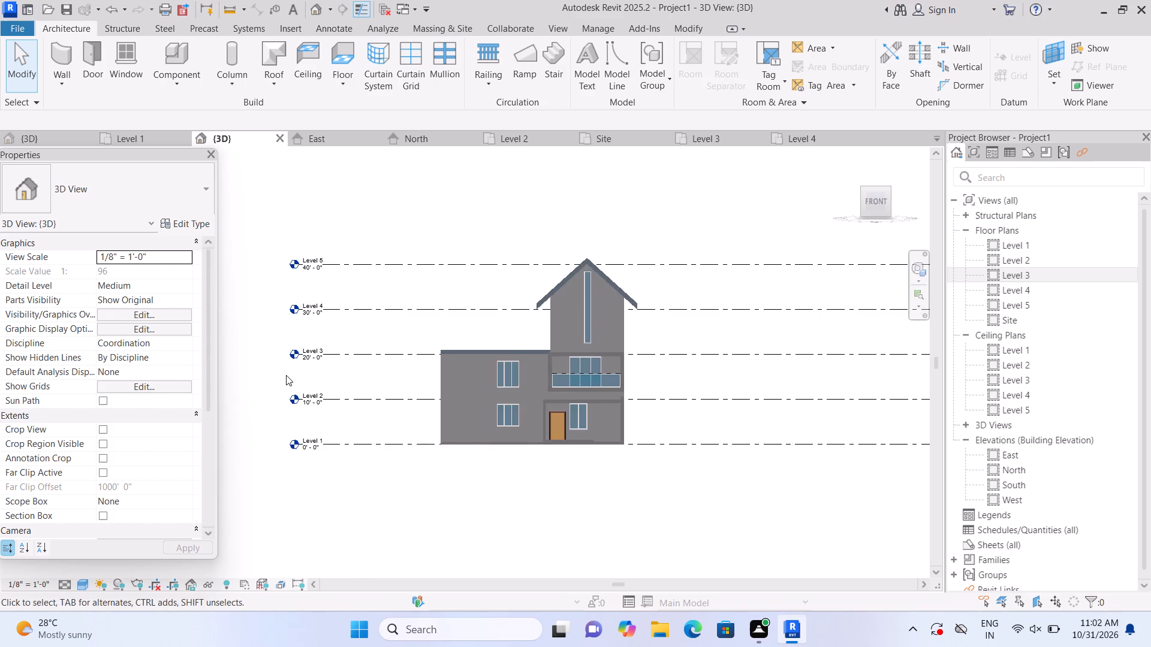
pyautogui.scroll(2, 342, 362)
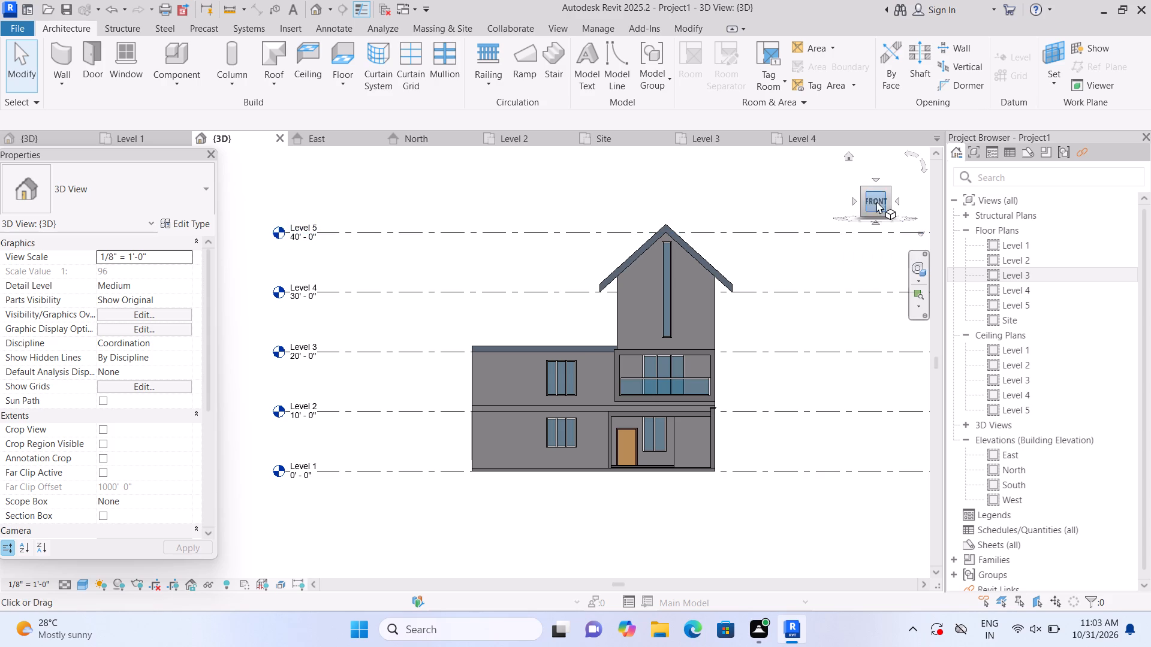
pyautogui.click(847, 152)
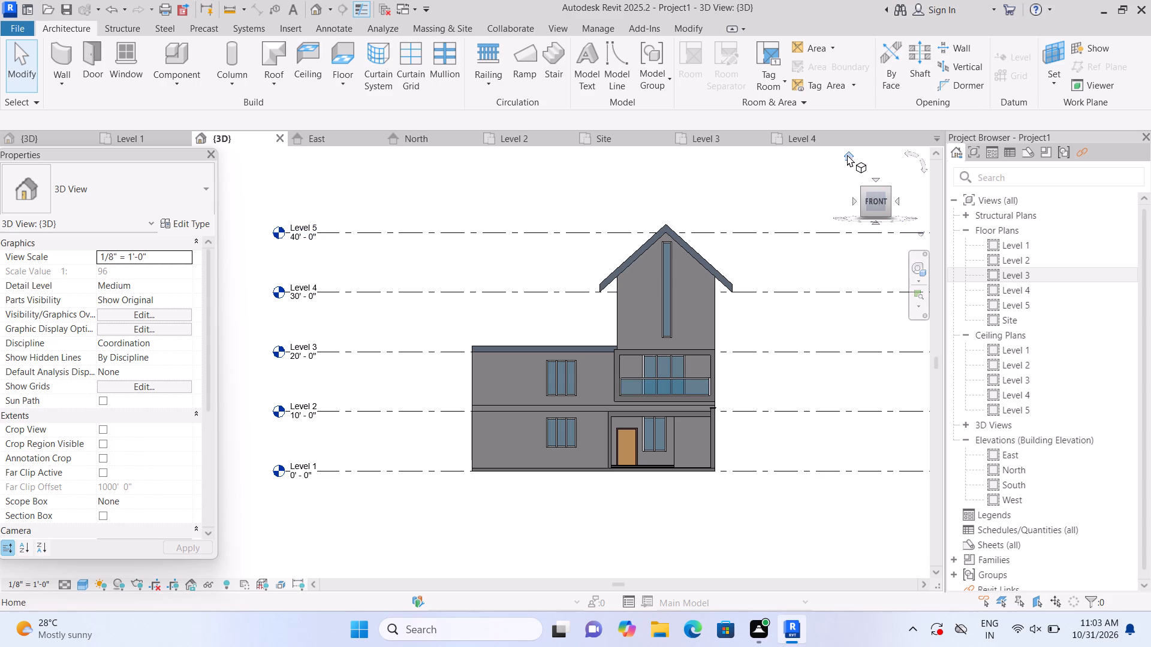
pyautogui.click(847, 155)
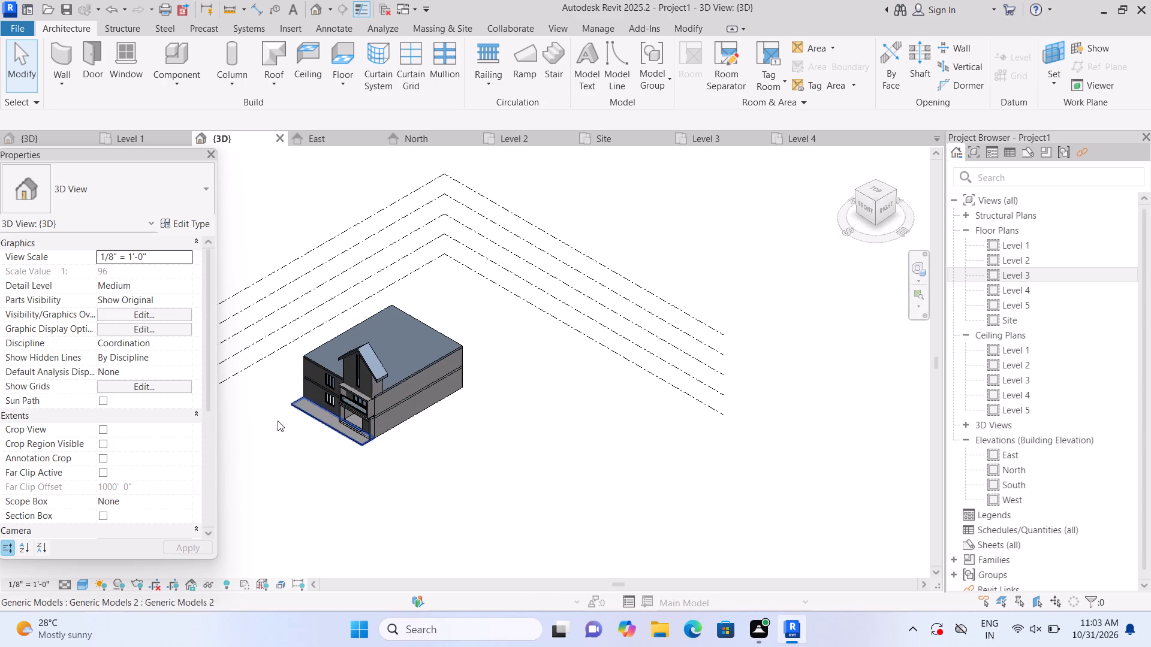
pyautogui.scroll(10, 293, 398)
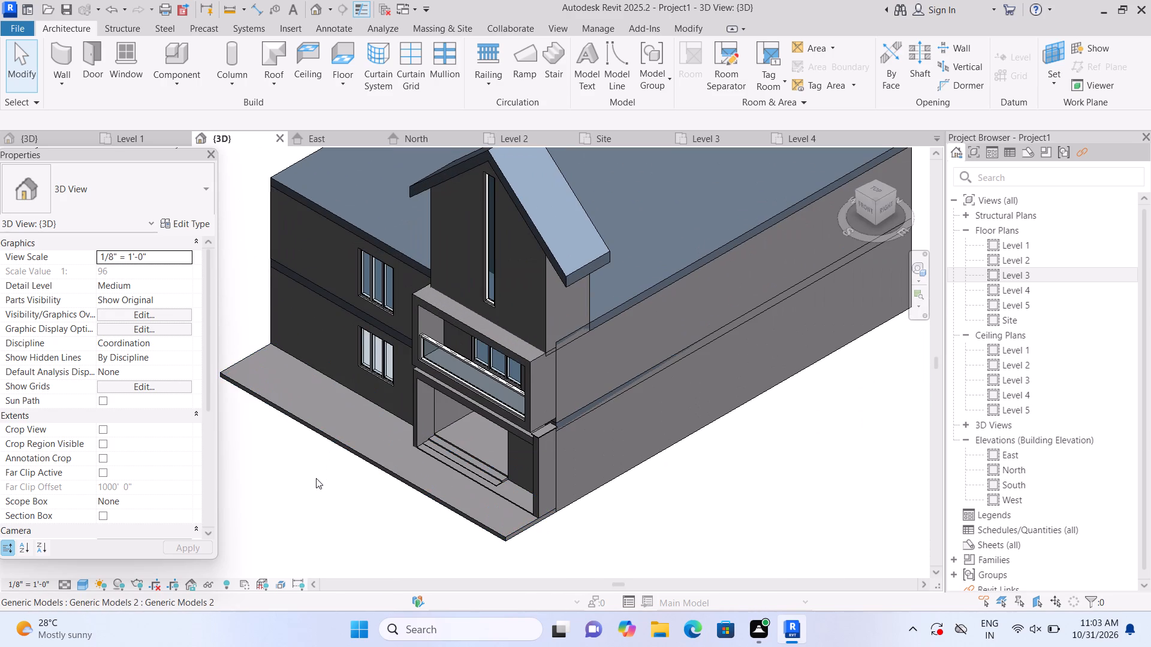
pyautogui.scroll(-1, 316, 478)
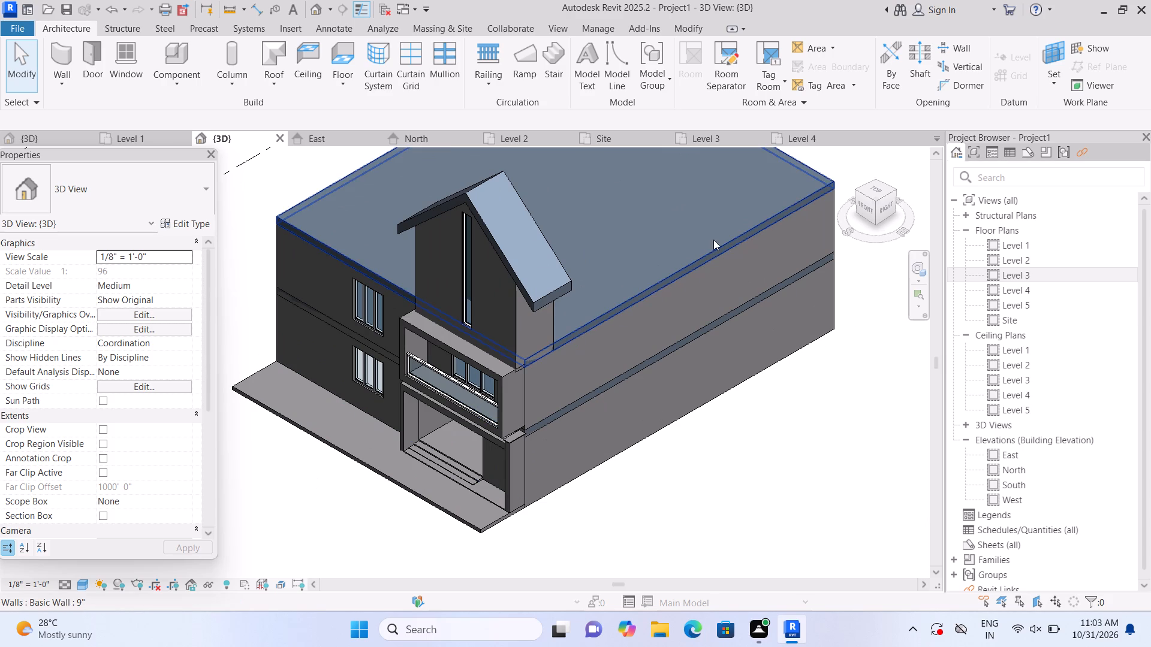
# Start a new in-place component in the Generic Models category, keeping the default name.
pyautogui.click(866, 208)
pyautogui.scroll(1, 509, 359)
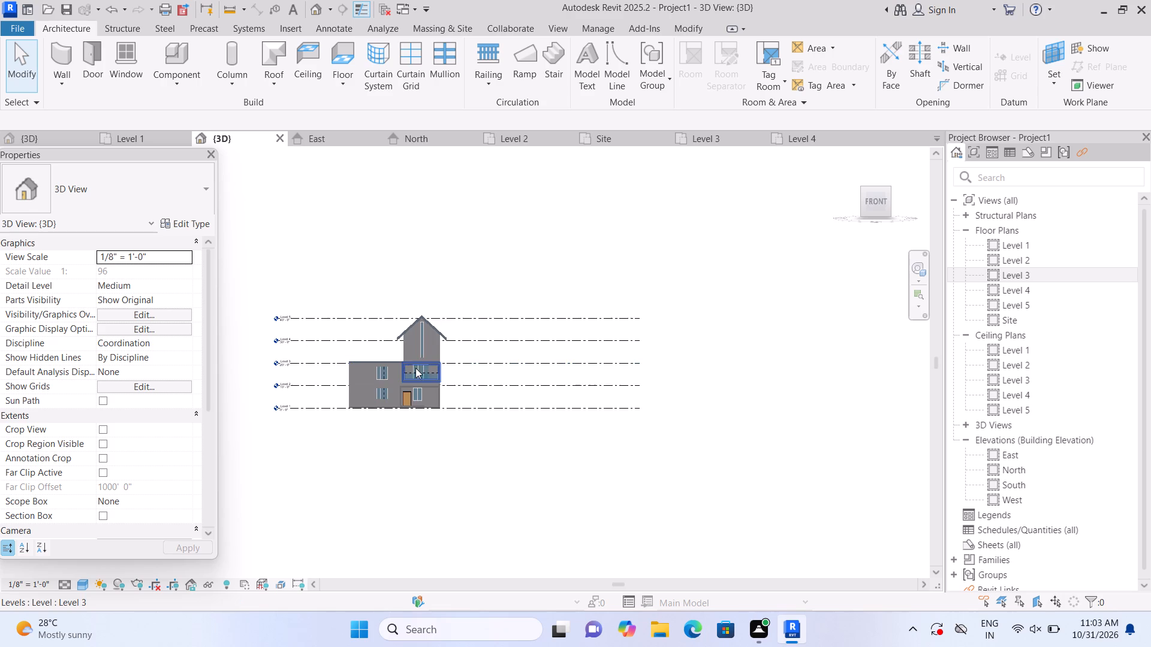
pyautogui.scroll(2, 415, 368)
pyautogui.scroll(9, 307, 376)
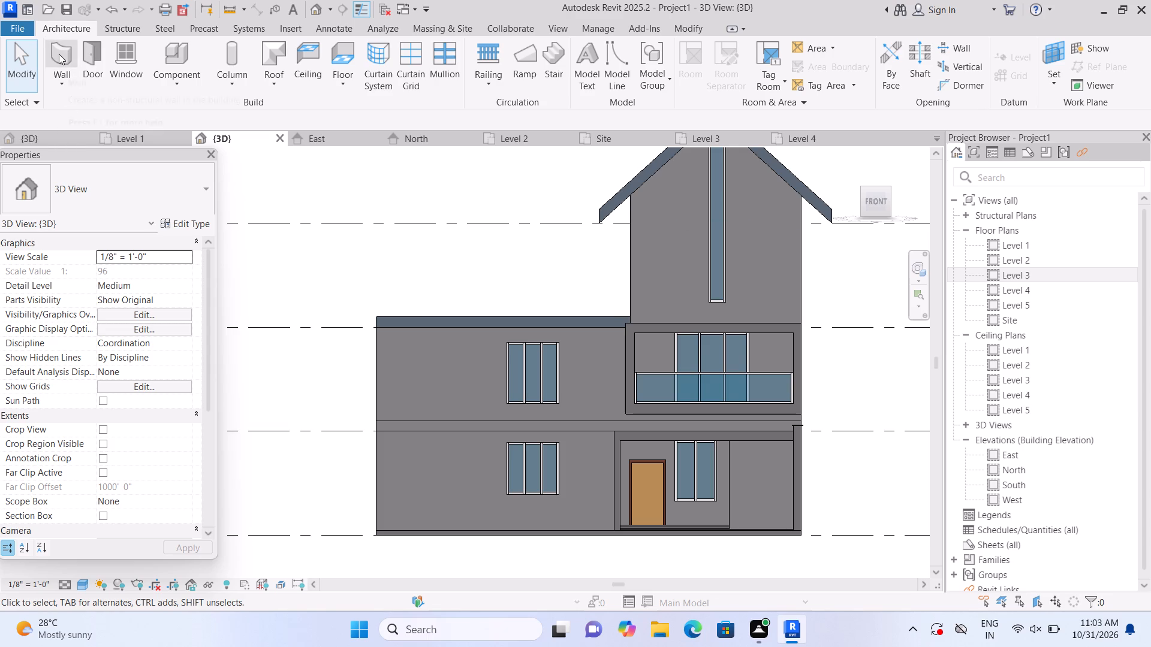
pyautogui.click(179, 82)
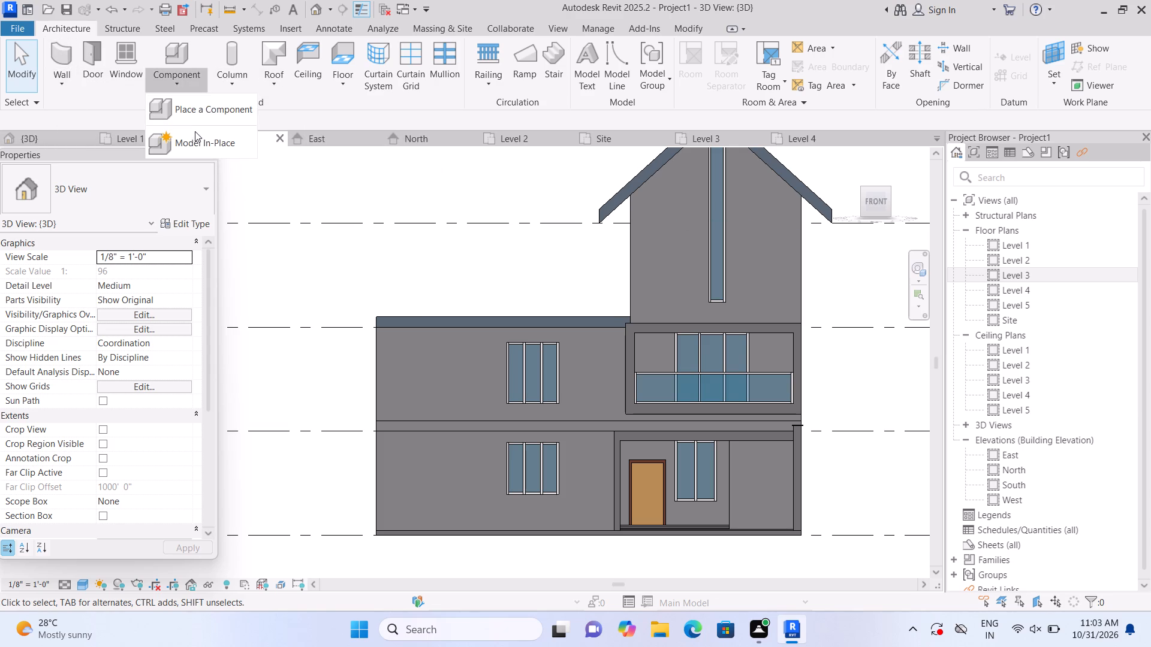
pyautogui.click(196, 134)
pyautogui.scroll(-6, 557, 255)
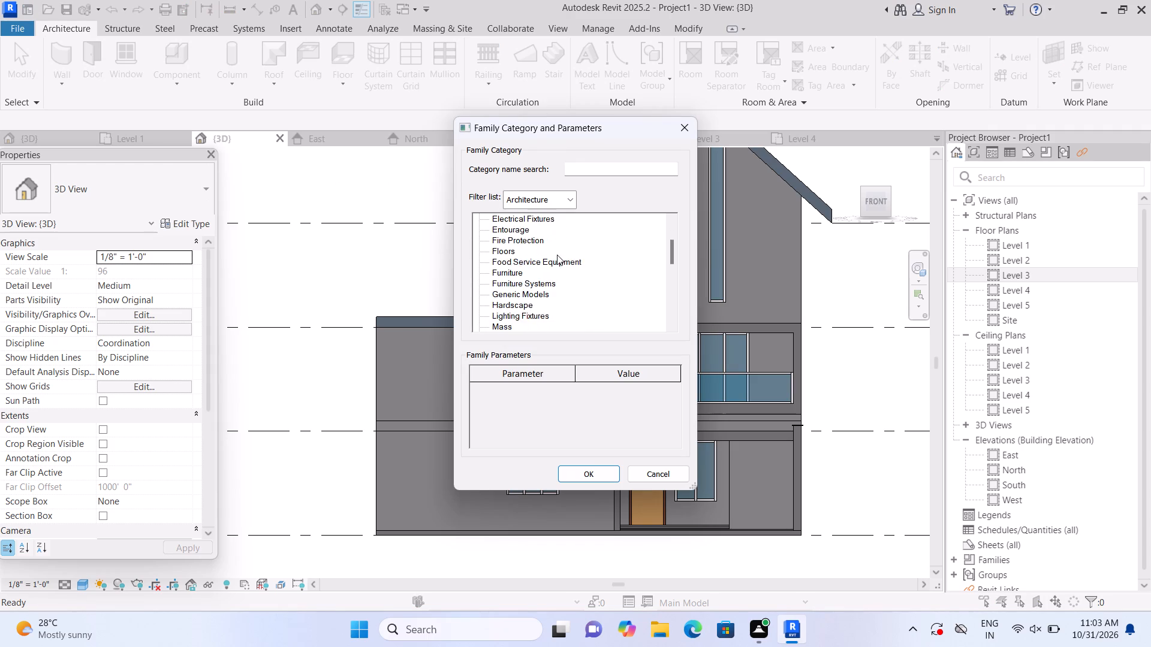
pyautogui.scroll(-2, 557, 255)
pyautogui.click(535, 276)
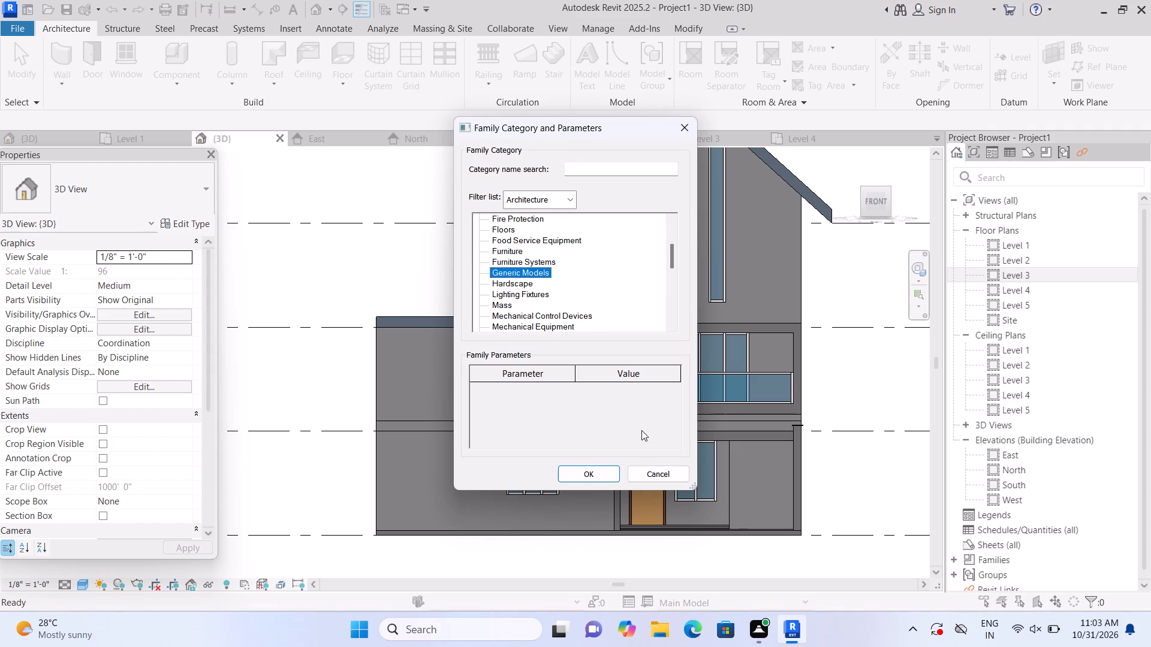
pyautogui.click(581, 474)
pyautogui.click(600, 342)
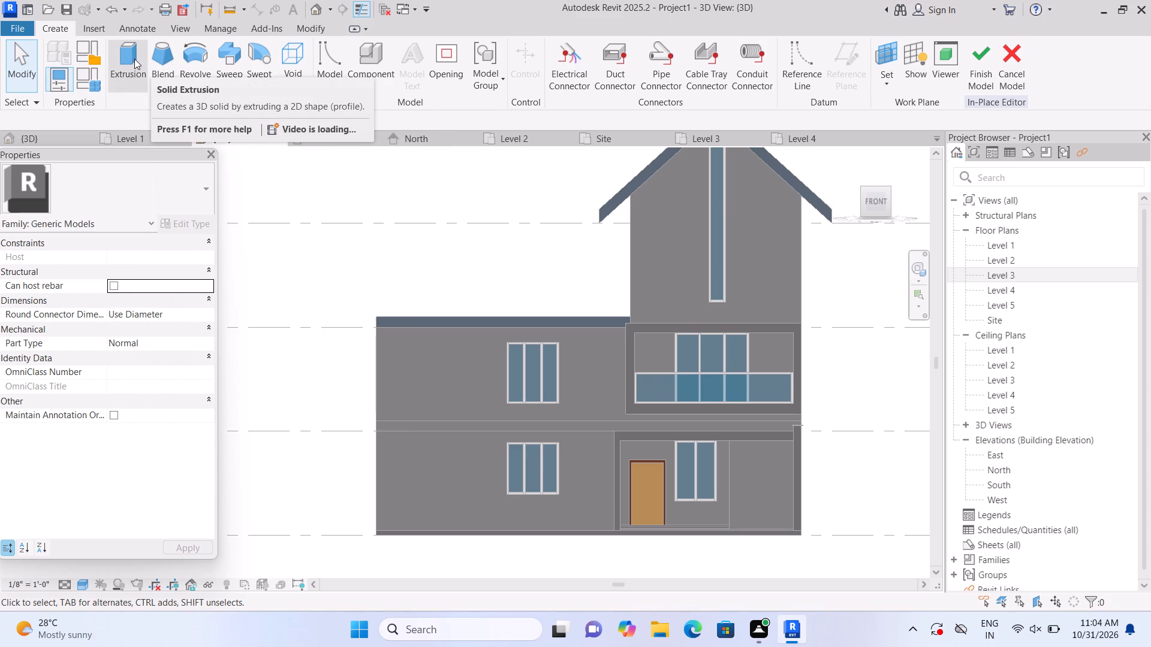
# Extrude a rectangle about 9'-7" wide and 21'-0" high, 1'-0" deep, on the front 9" wall, from Level 1 to the roof's top edge beside the left-hand windows.
pyautogui.click(134, 59)
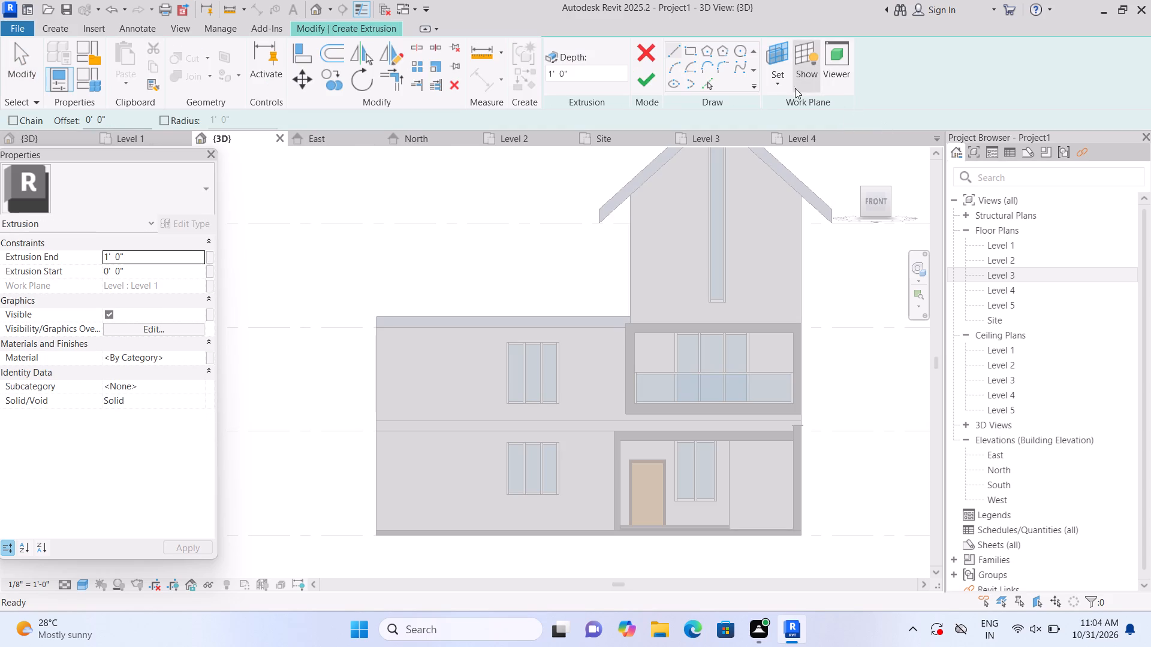
pyautogui.click(787, 84)
pyautogui.click(793, 134)
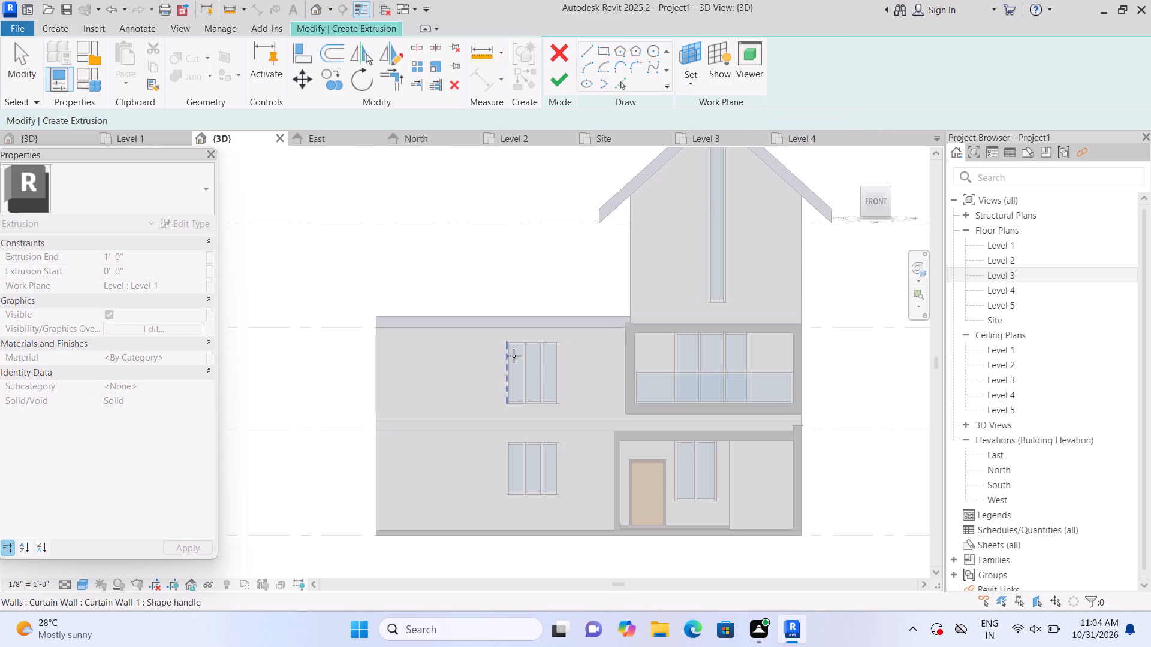
pyautogui.click(480, 335)
pyautogui.click(695, 53)
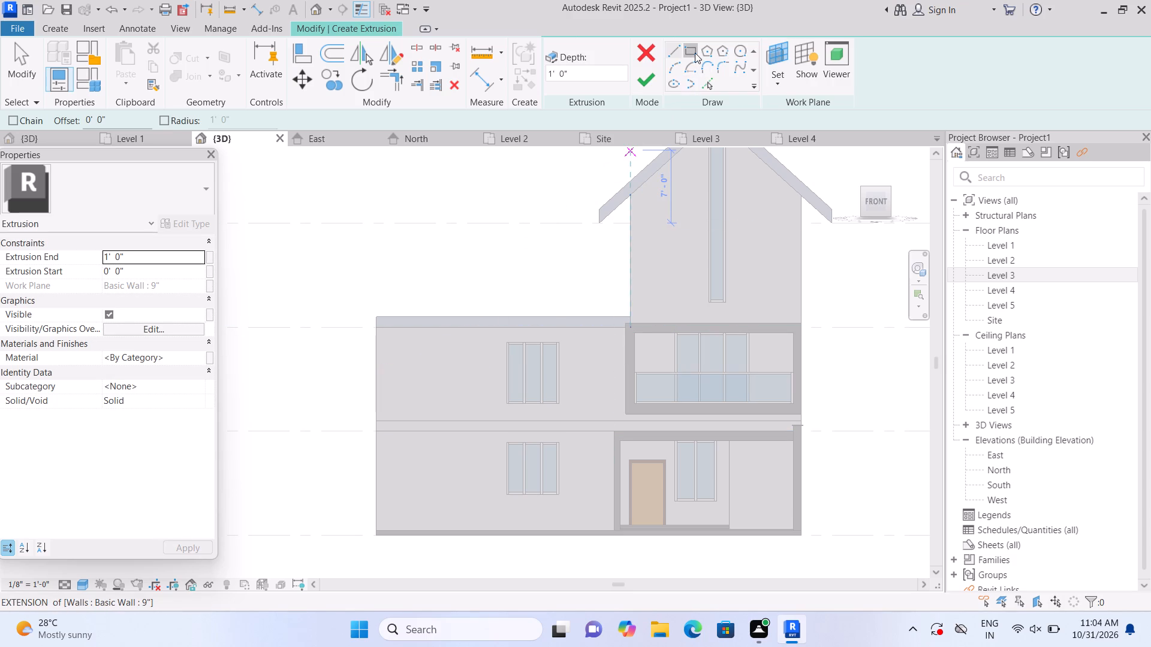
pyautogui.click(504, 319)
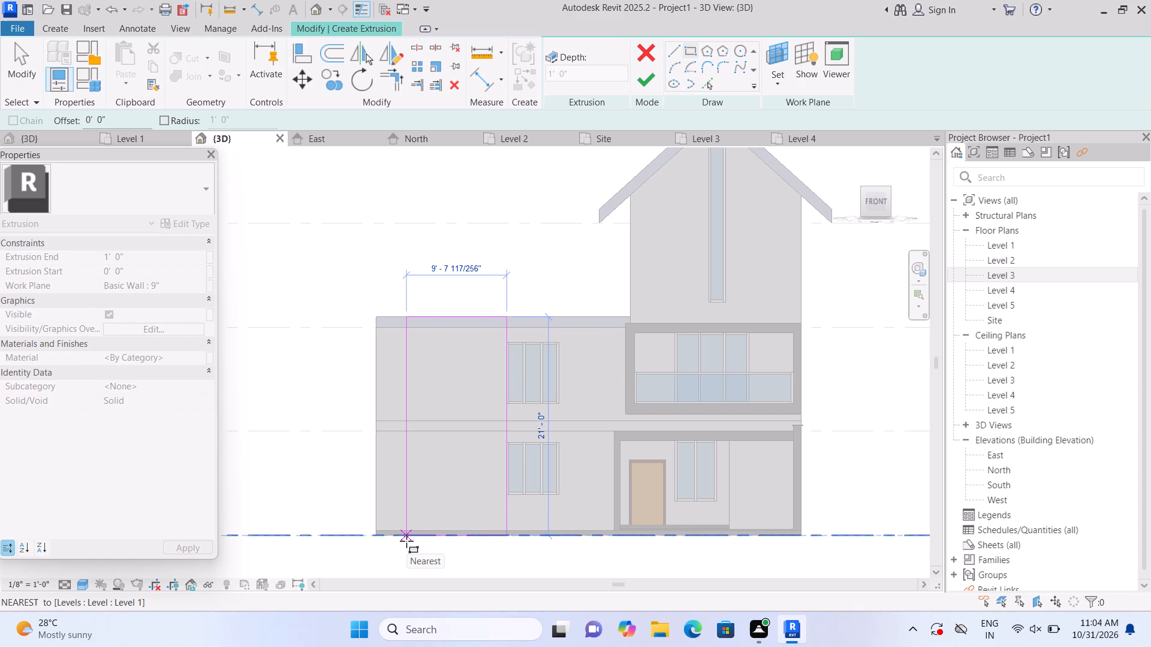
pyautogui.click(406, 541)
pyautogui.click(642, 83)
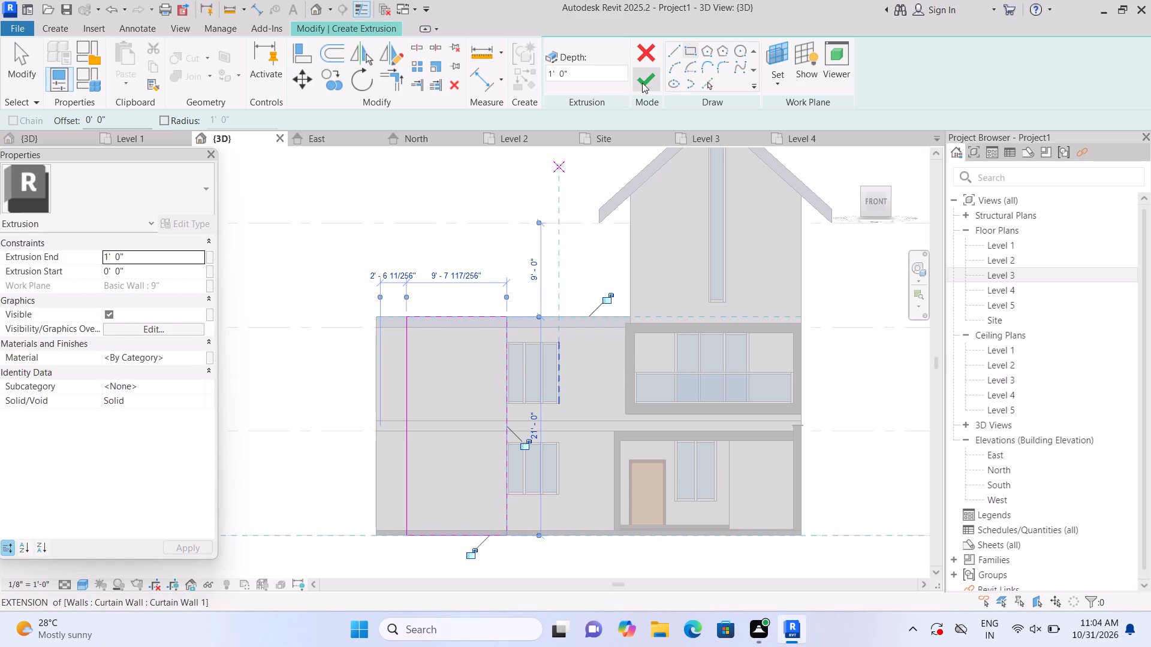
# Stretch the extruded panel's top above the flat roof to roughly midway between Level 3 and Level 4.
pyautogui.scroll(1, 477, 359)
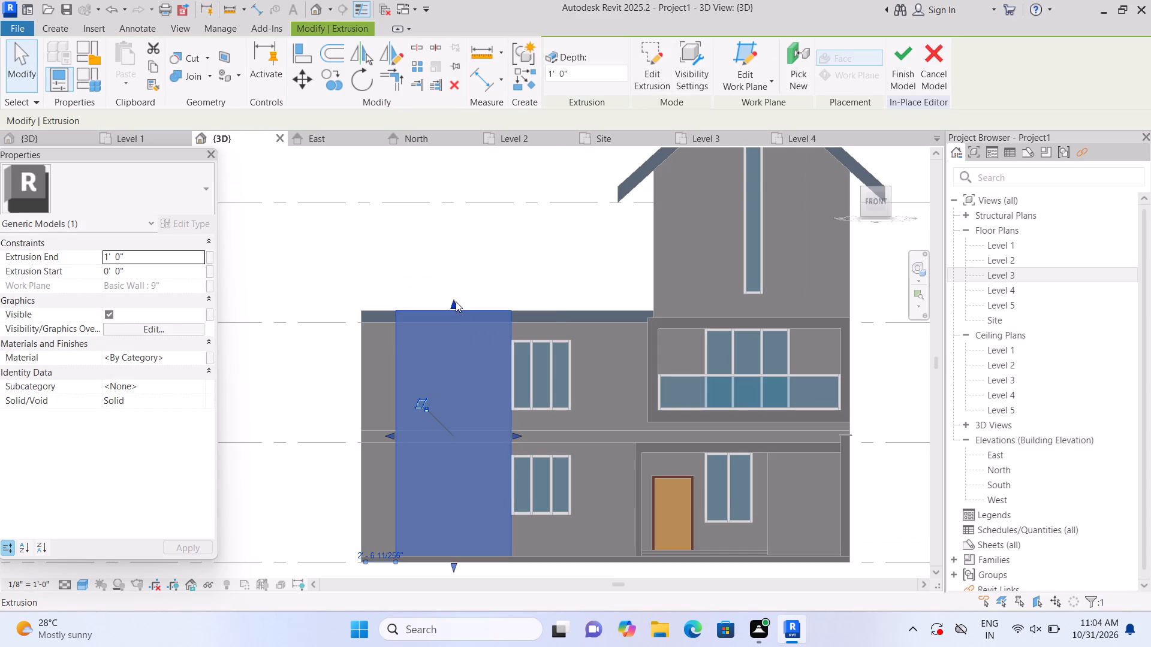
pyautogui.moveTo(452, 303); pyautogui.dragTo(465, 282)
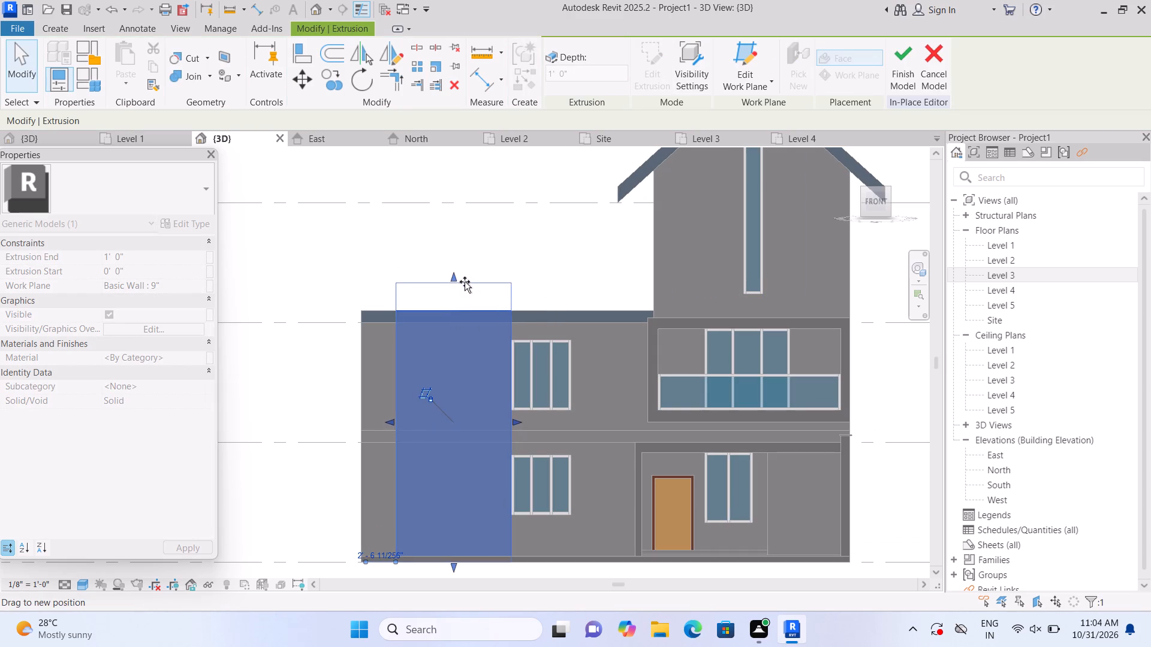
pyautogui.moveTo(465, 282); pyautogui.dragTo(481, 253)
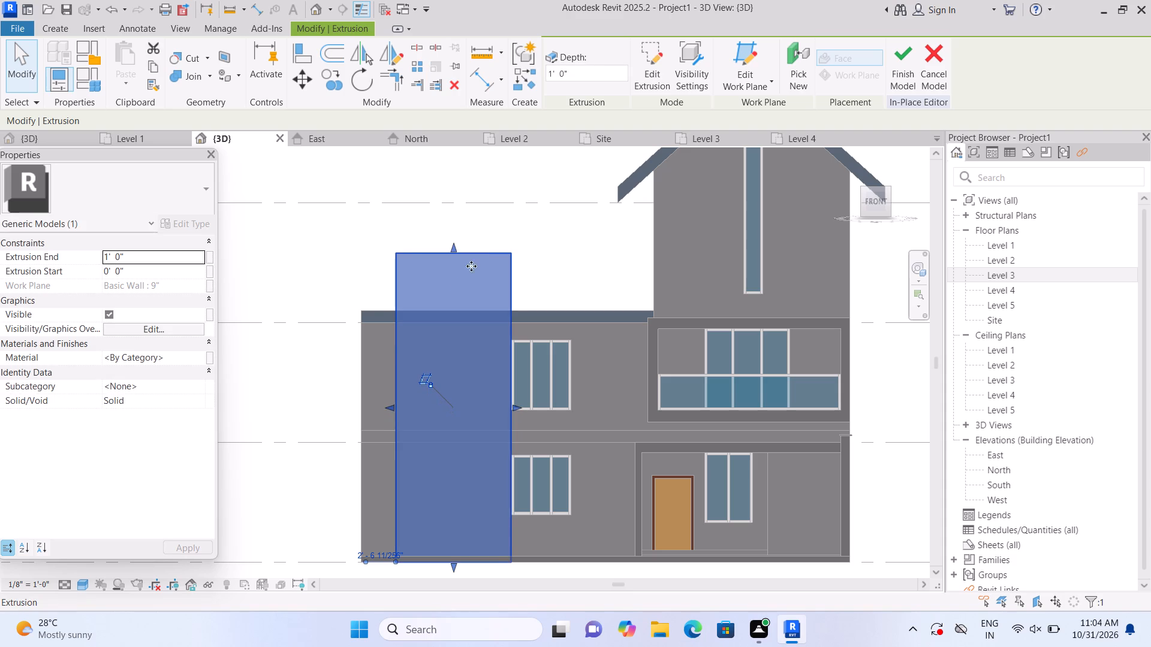
pyautogui.scroll(-3, 459, 286)
pyautogui.moveTo(371, 358); pyautogui.dragTo(364, 388, button='middle')
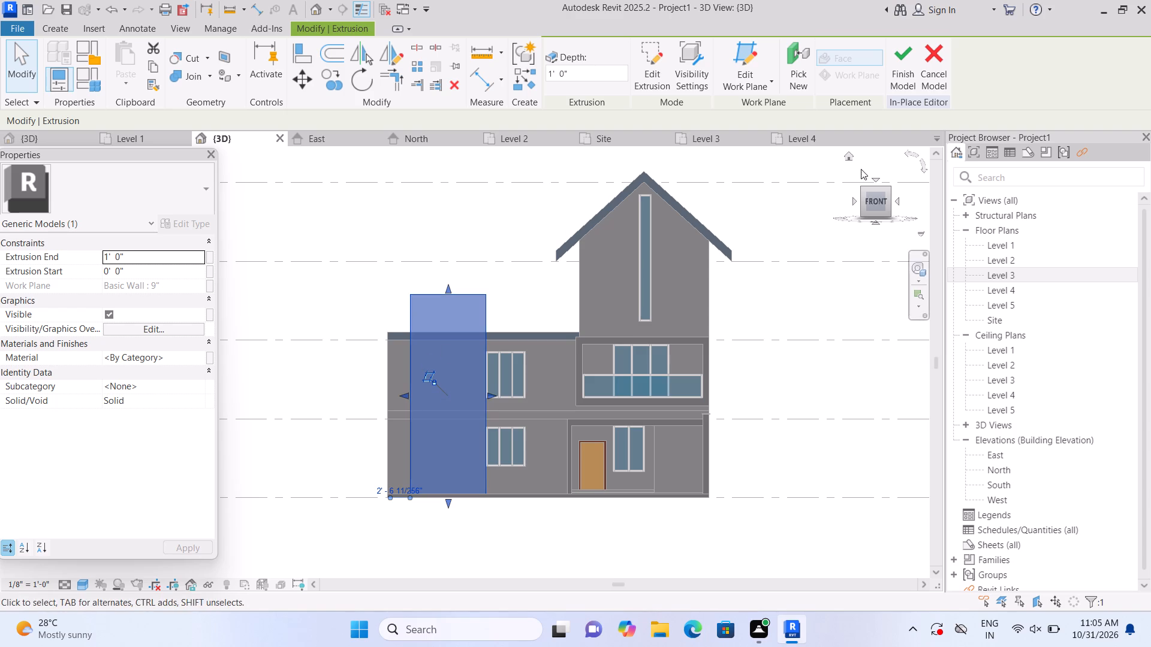
pyautogui.click(851, 154)
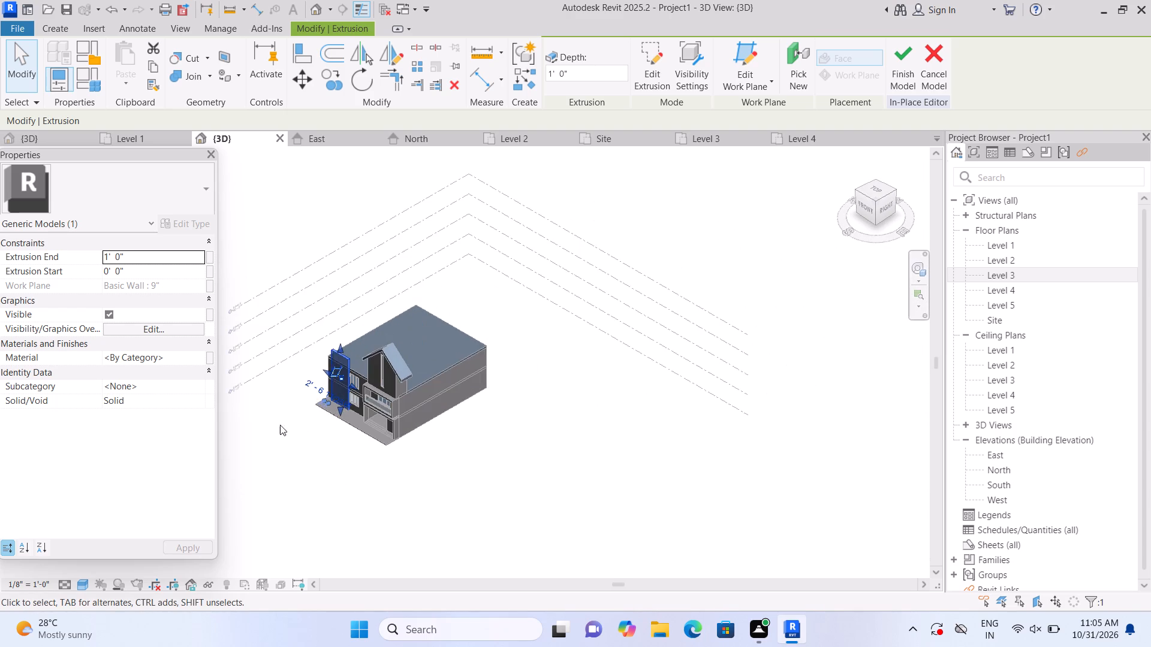
pyautogui.scroll(8, 285, 407)
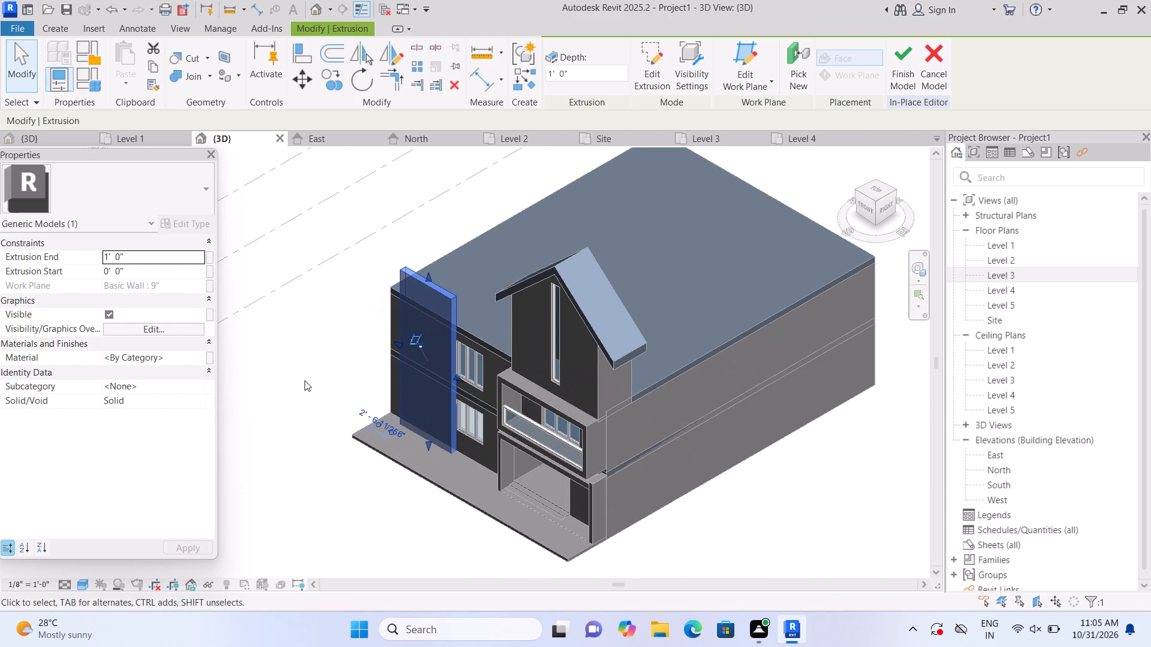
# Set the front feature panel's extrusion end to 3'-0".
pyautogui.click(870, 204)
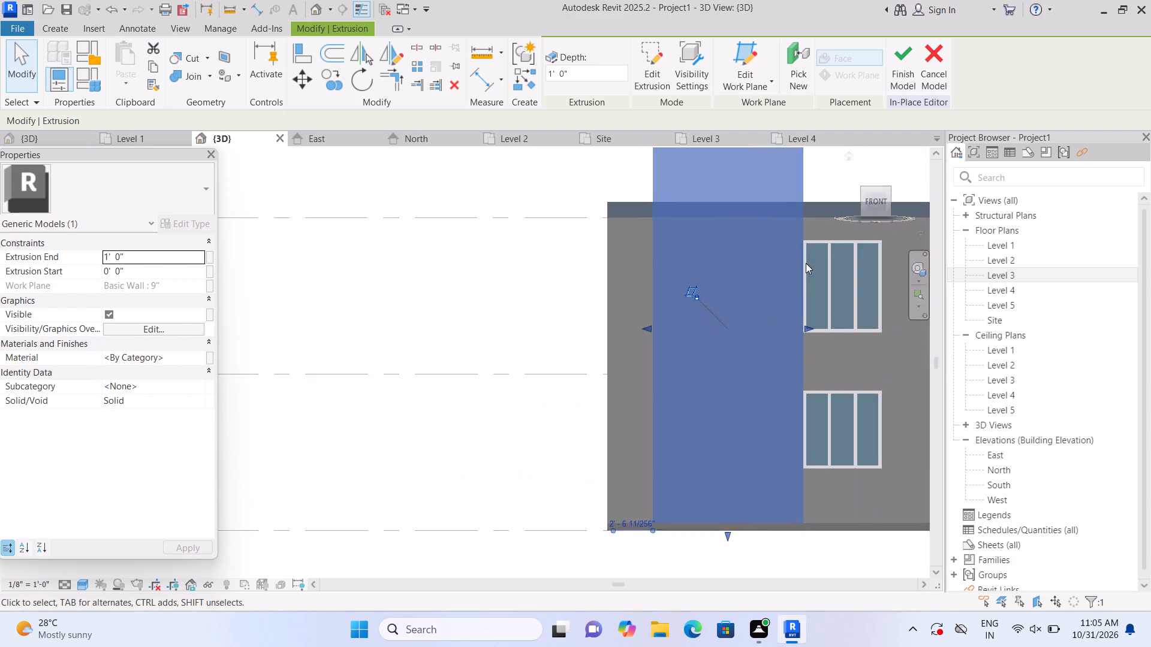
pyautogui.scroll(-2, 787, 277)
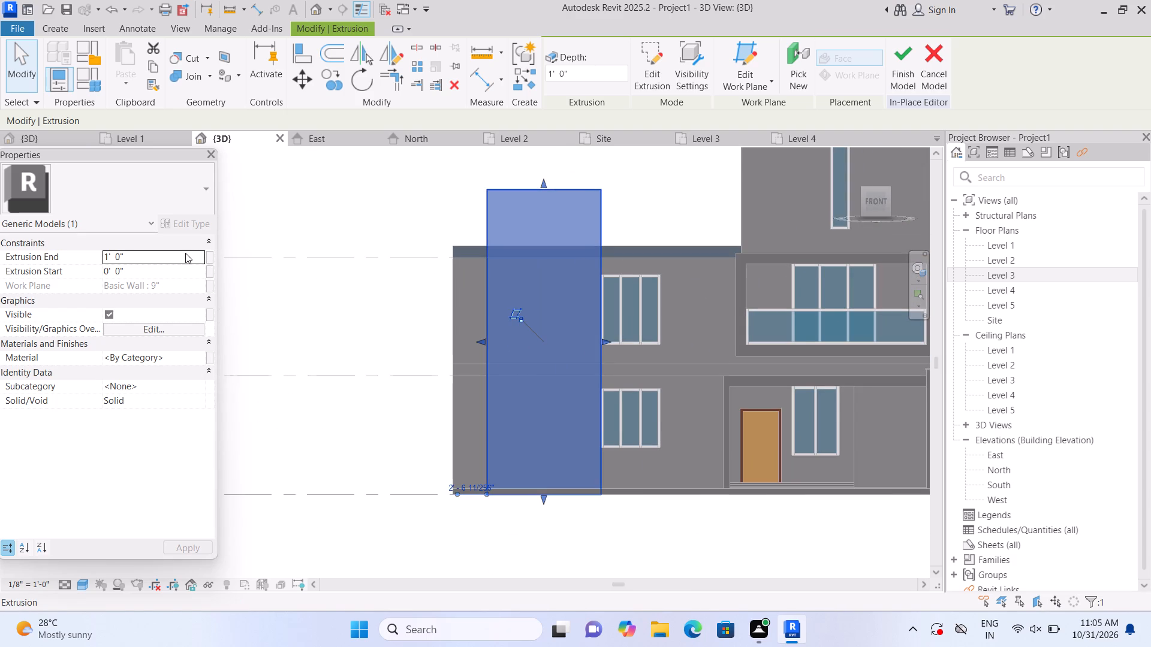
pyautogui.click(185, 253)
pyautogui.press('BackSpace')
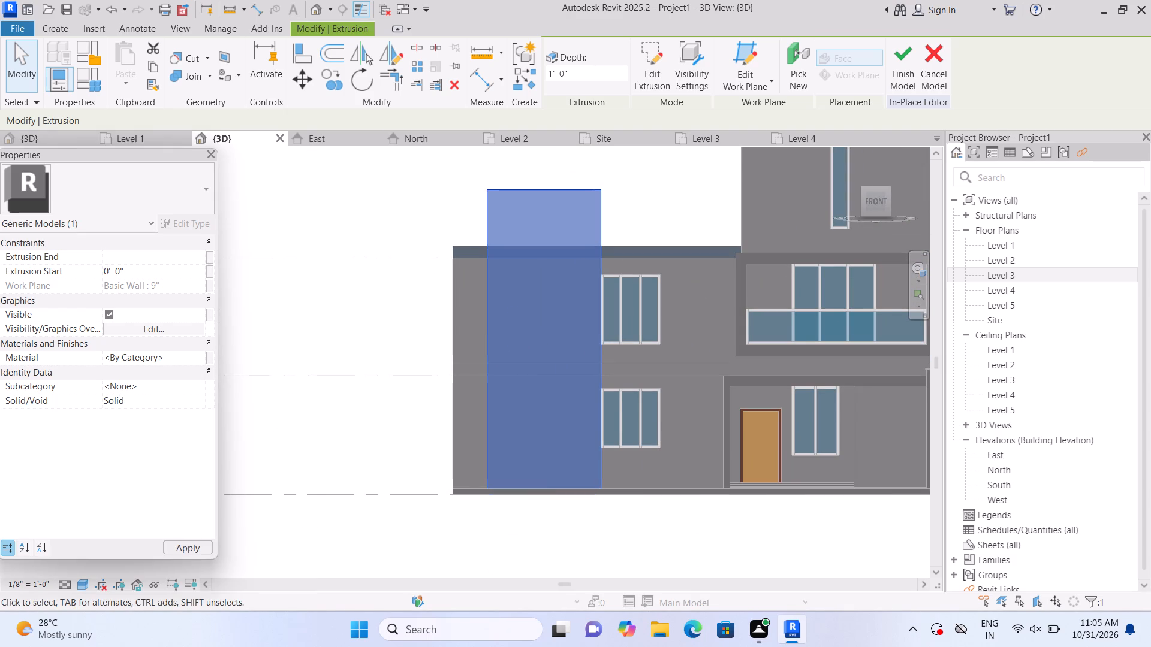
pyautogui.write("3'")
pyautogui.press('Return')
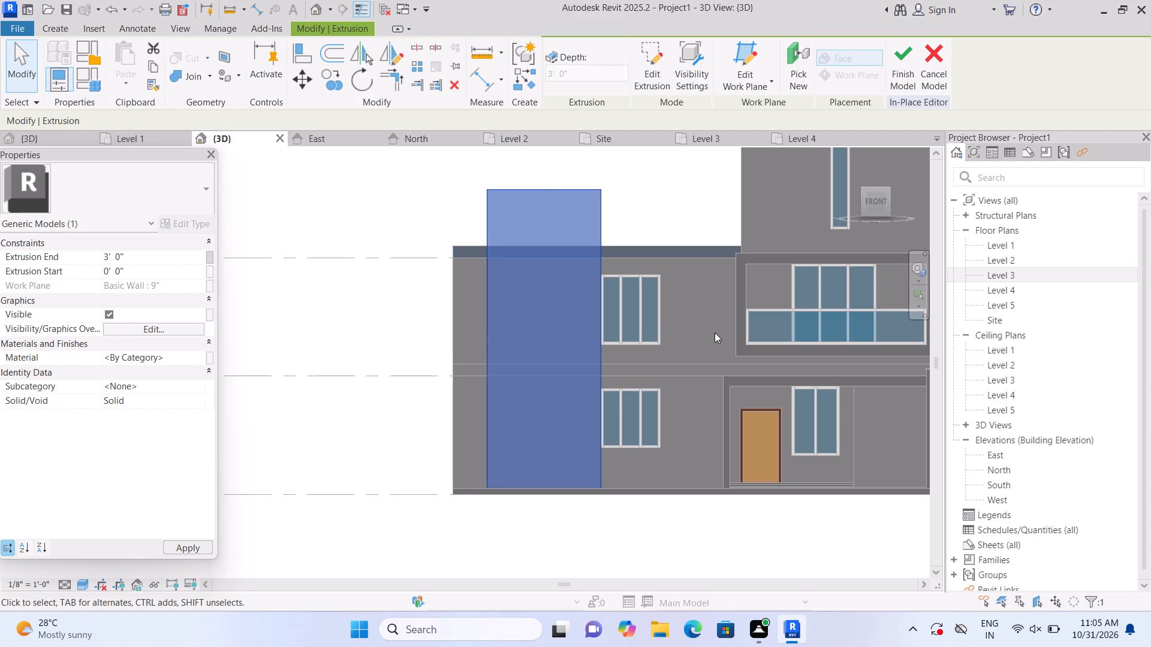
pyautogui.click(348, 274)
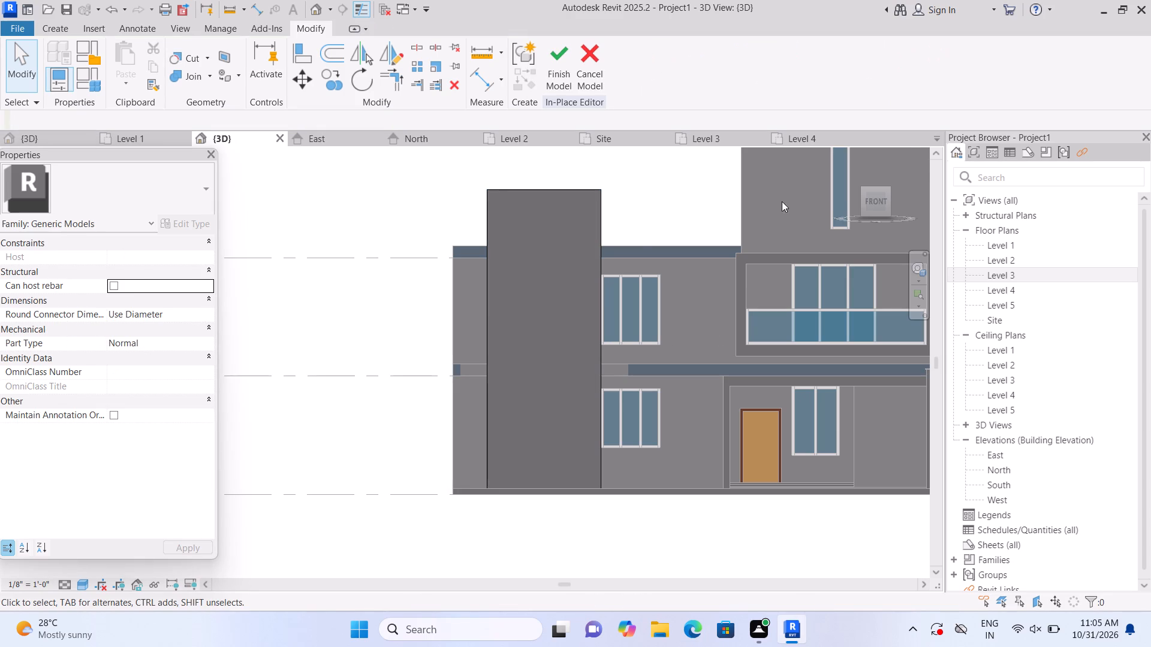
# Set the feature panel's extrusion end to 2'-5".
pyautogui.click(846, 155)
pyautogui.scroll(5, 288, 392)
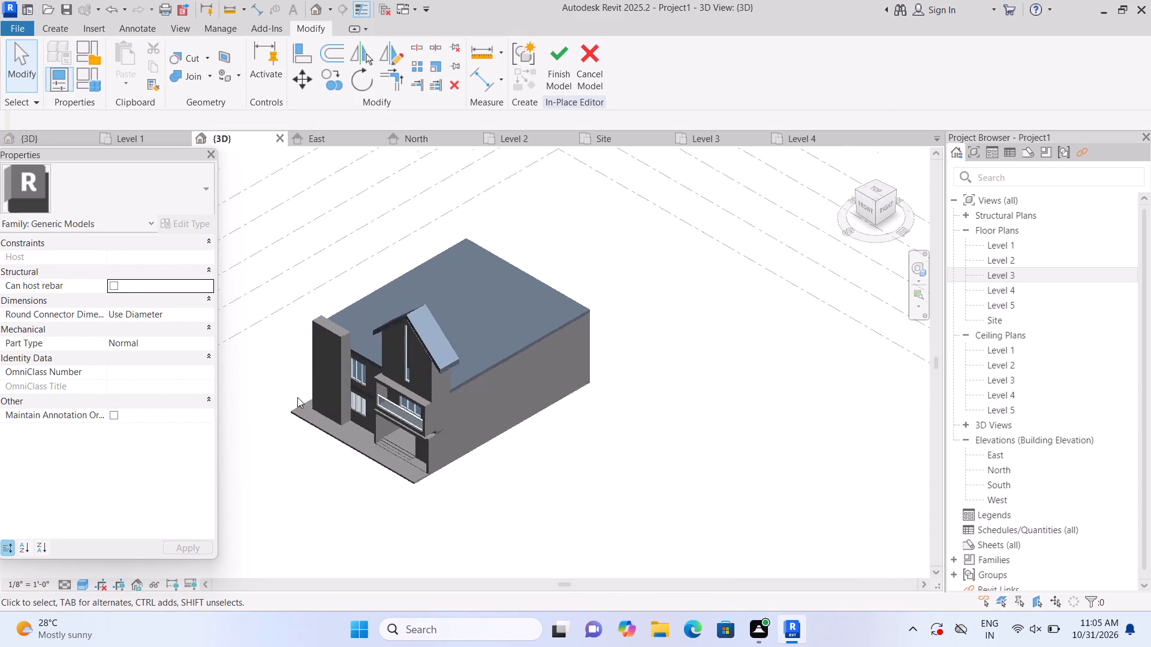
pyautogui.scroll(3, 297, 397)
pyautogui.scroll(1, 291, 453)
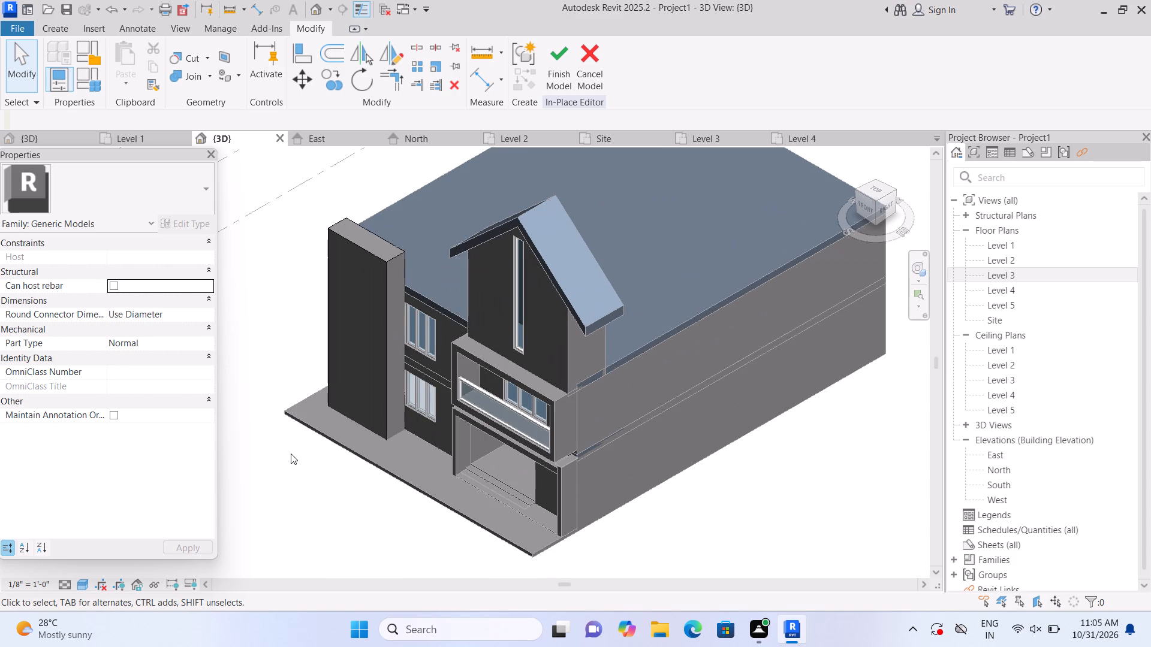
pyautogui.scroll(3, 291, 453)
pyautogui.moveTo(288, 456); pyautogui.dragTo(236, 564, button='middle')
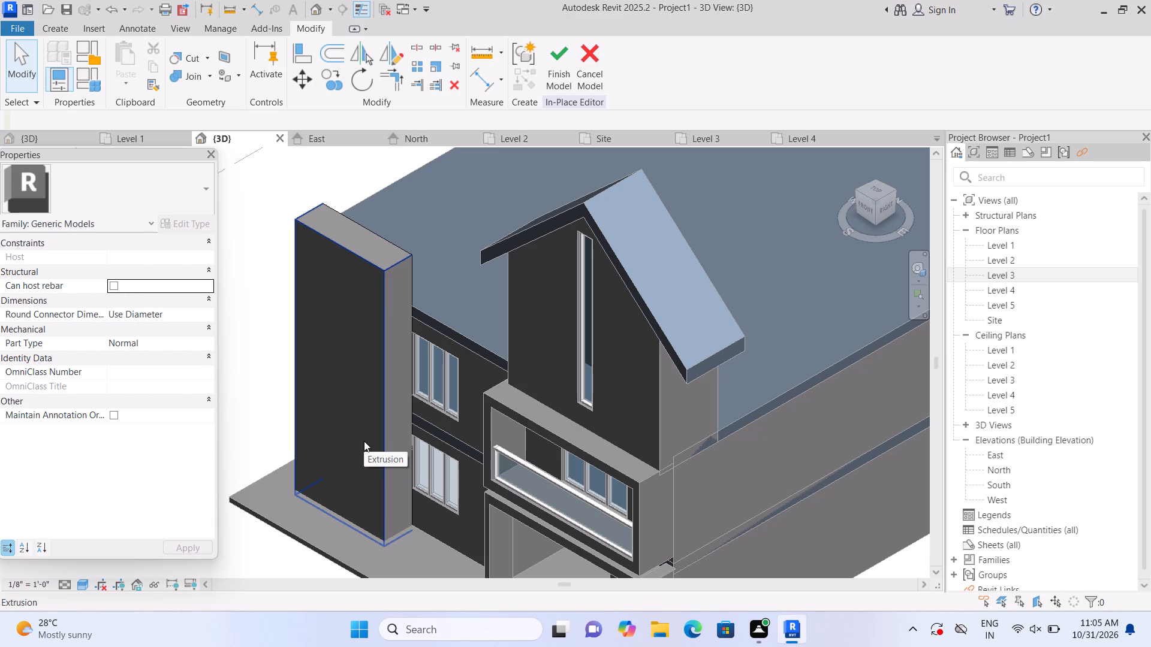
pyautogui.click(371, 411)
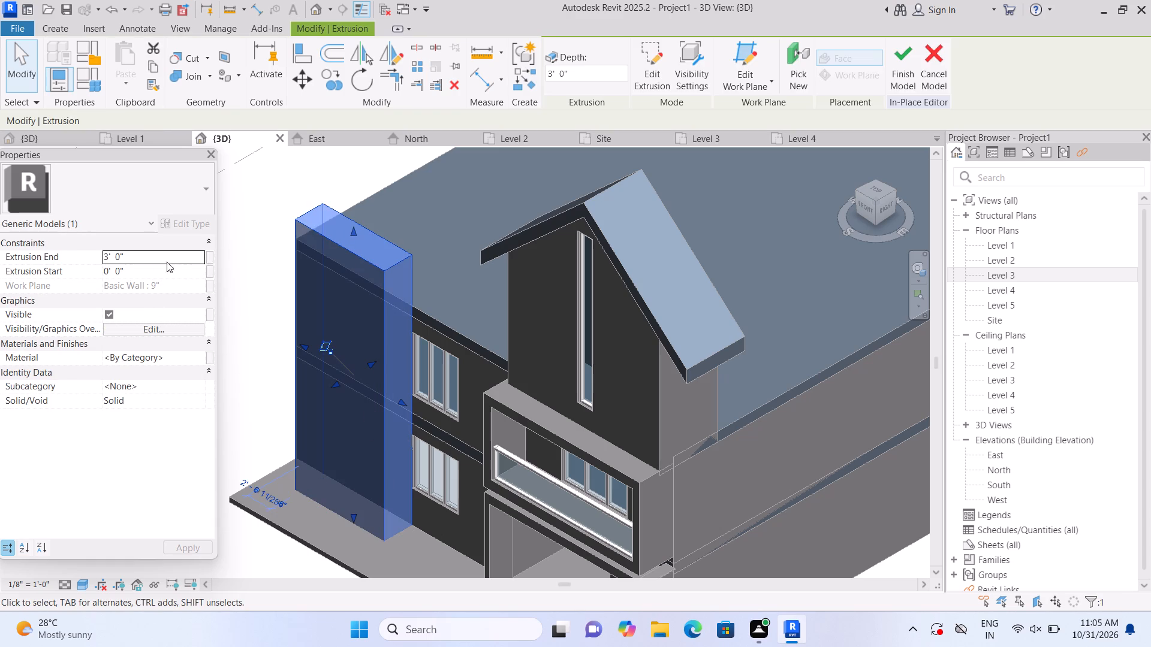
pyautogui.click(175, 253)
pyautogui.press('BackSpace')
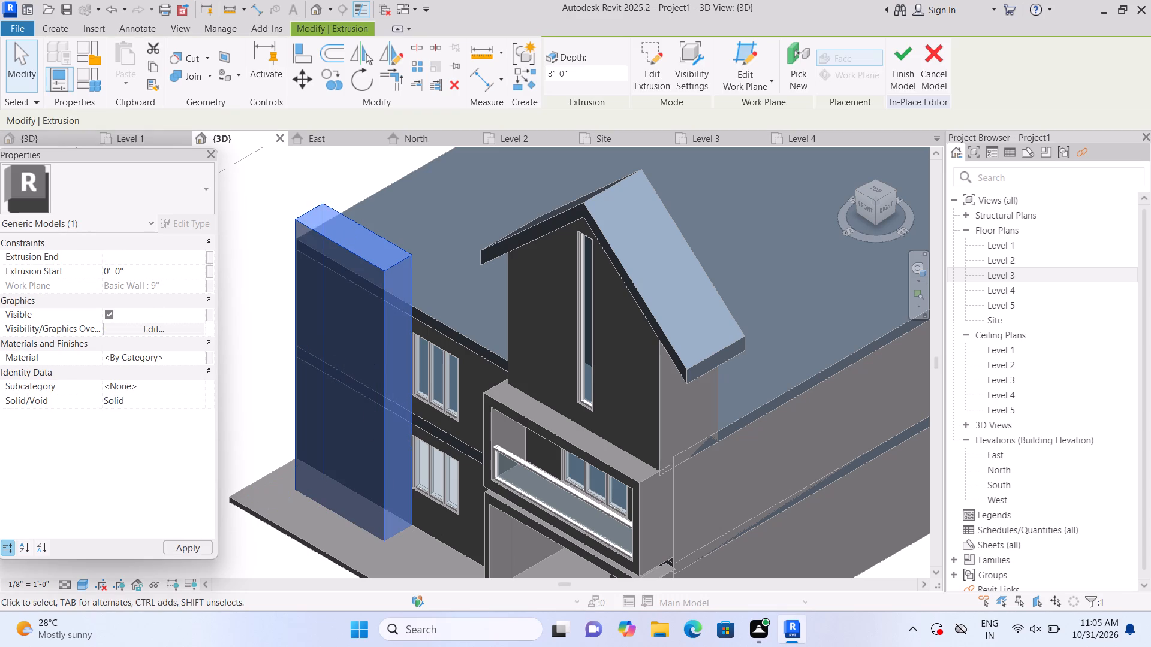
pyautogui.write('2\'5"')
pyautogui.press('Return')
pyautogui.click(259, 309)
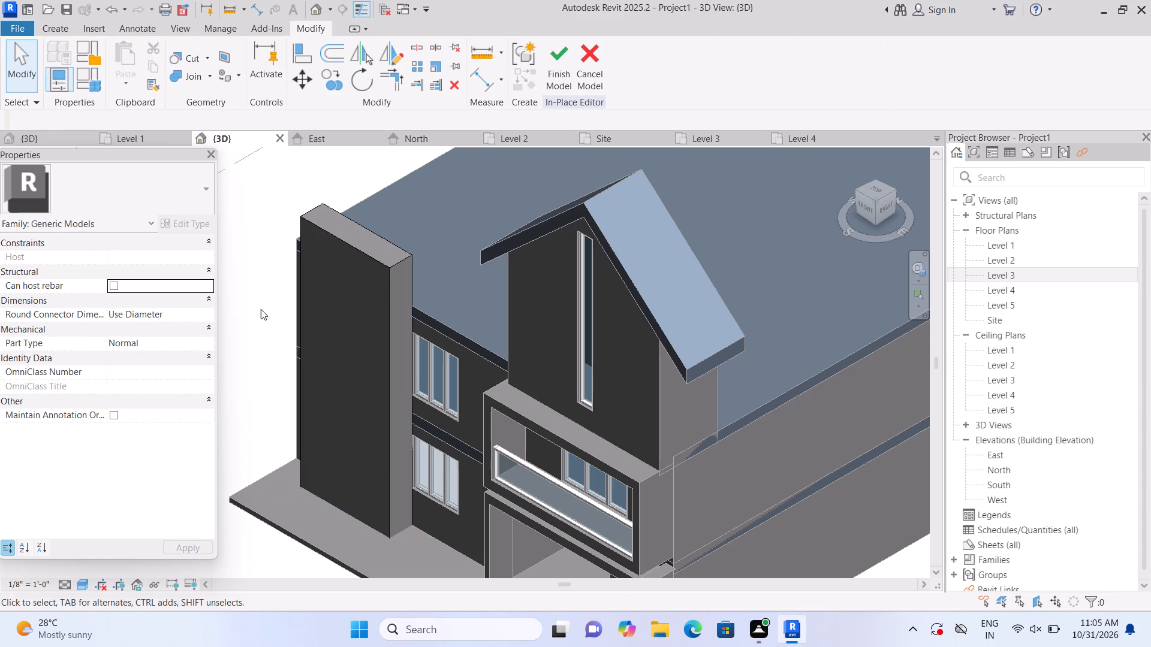
# Set the feature panel's extrusion end to 2'-0".
pyautogui.scroll(-2, 262, 308)
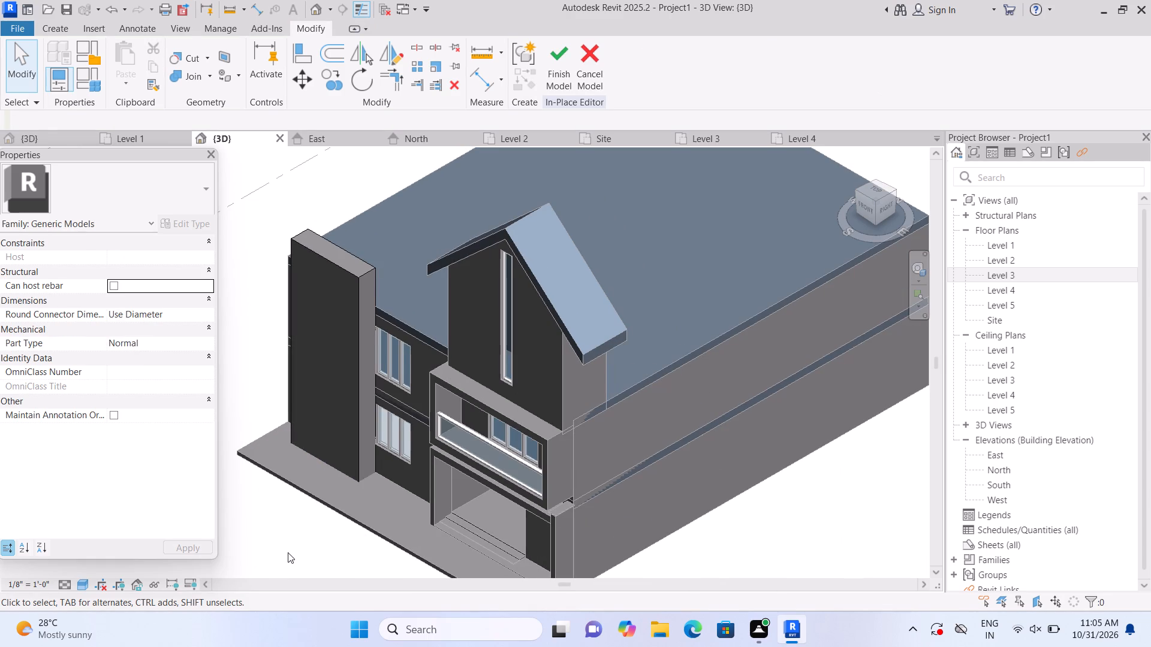
pyautogui.moveTo(288, 552); pyautogui.dragTo(349, 521, button='middle')
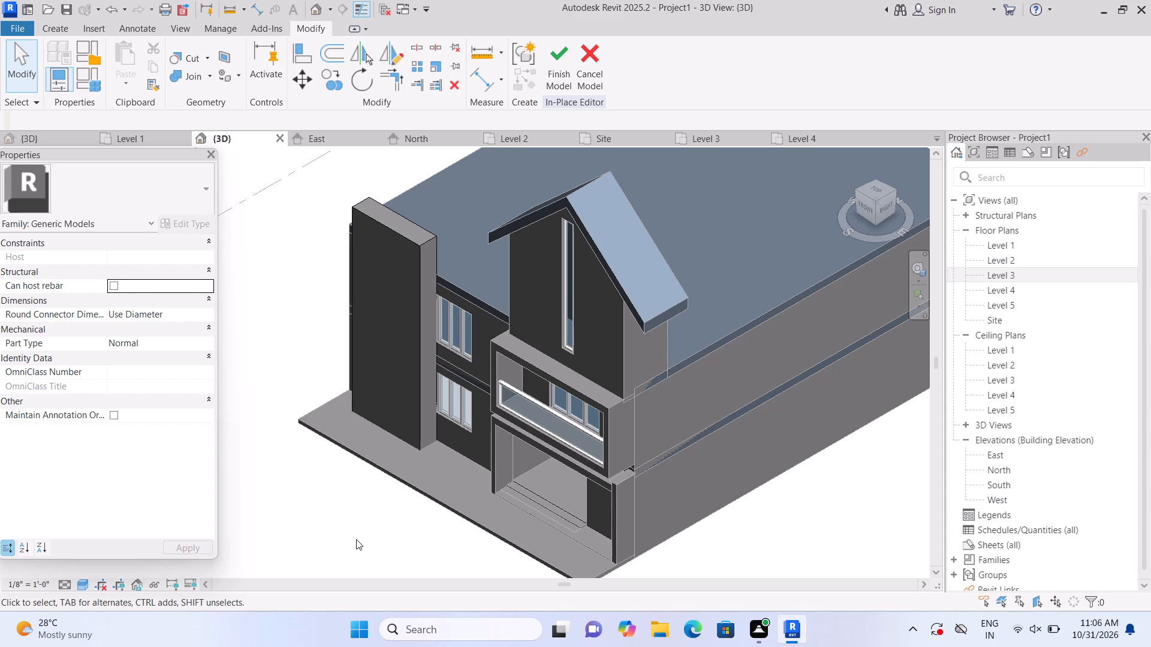
pyautogui.scroll(2, 355, 540)
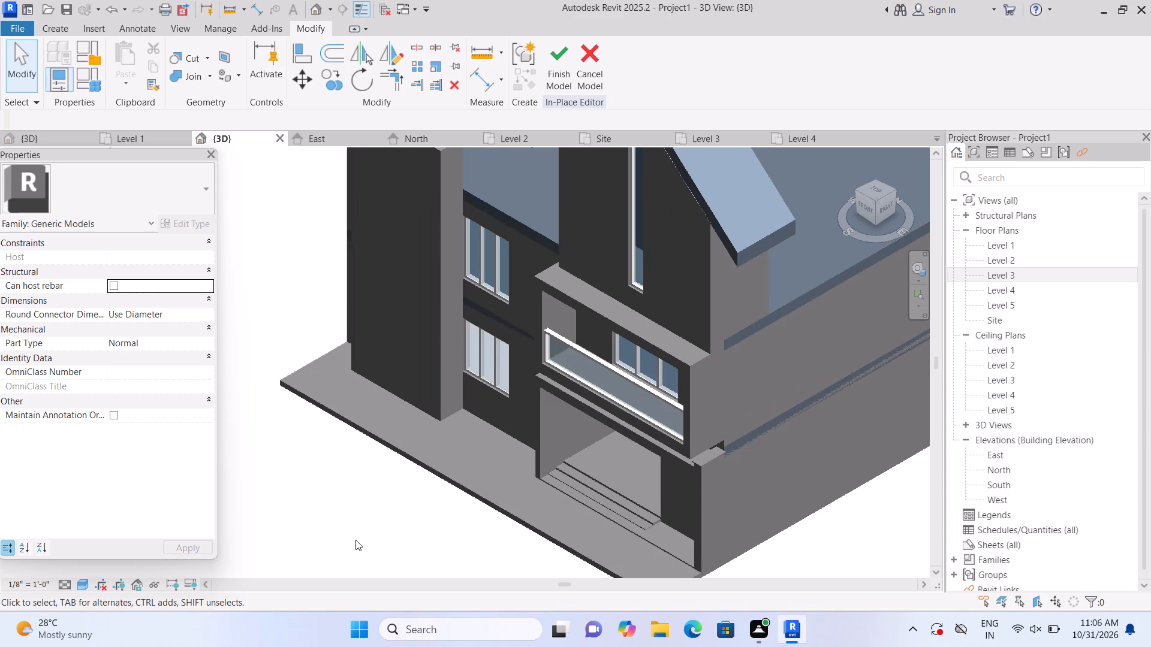
pyautogui.click(396, 280)
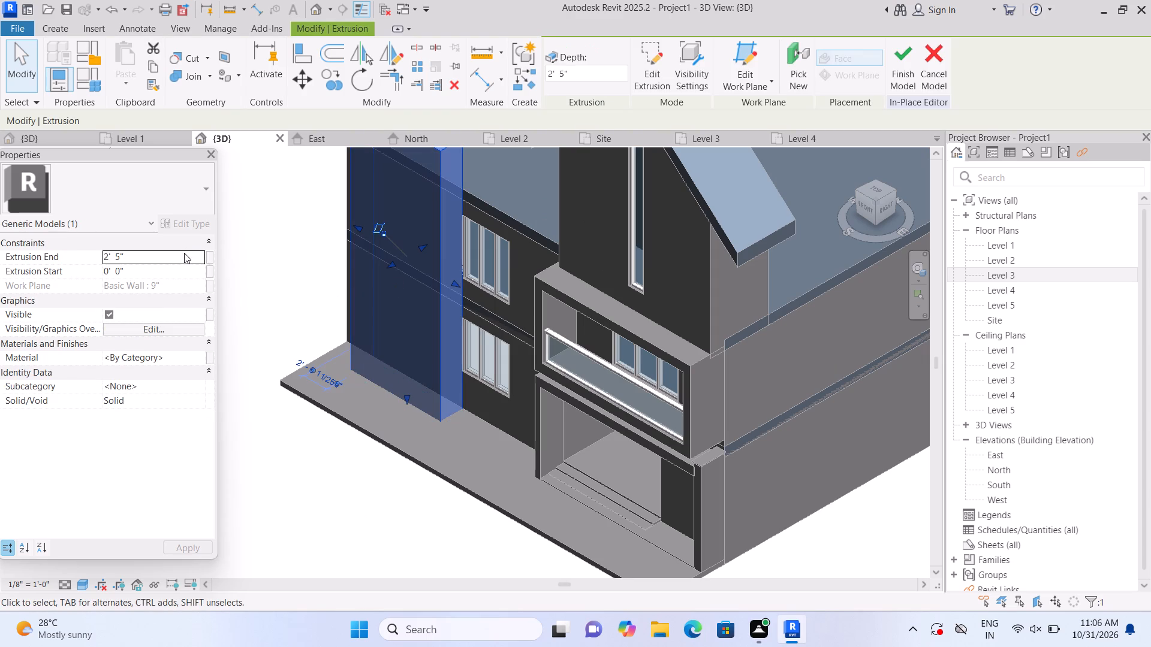
pyautogui.click(184, 253)
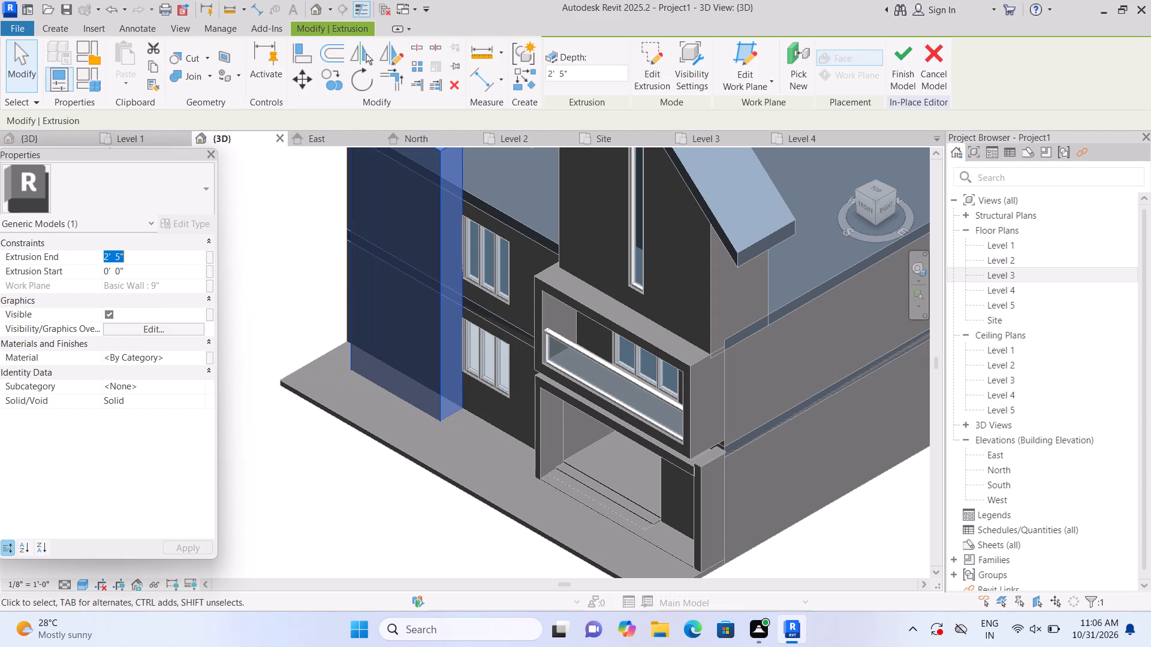
pyautogui.press('BackSpace')
pyautogui.write("2'")
pyautogui.press('Return')
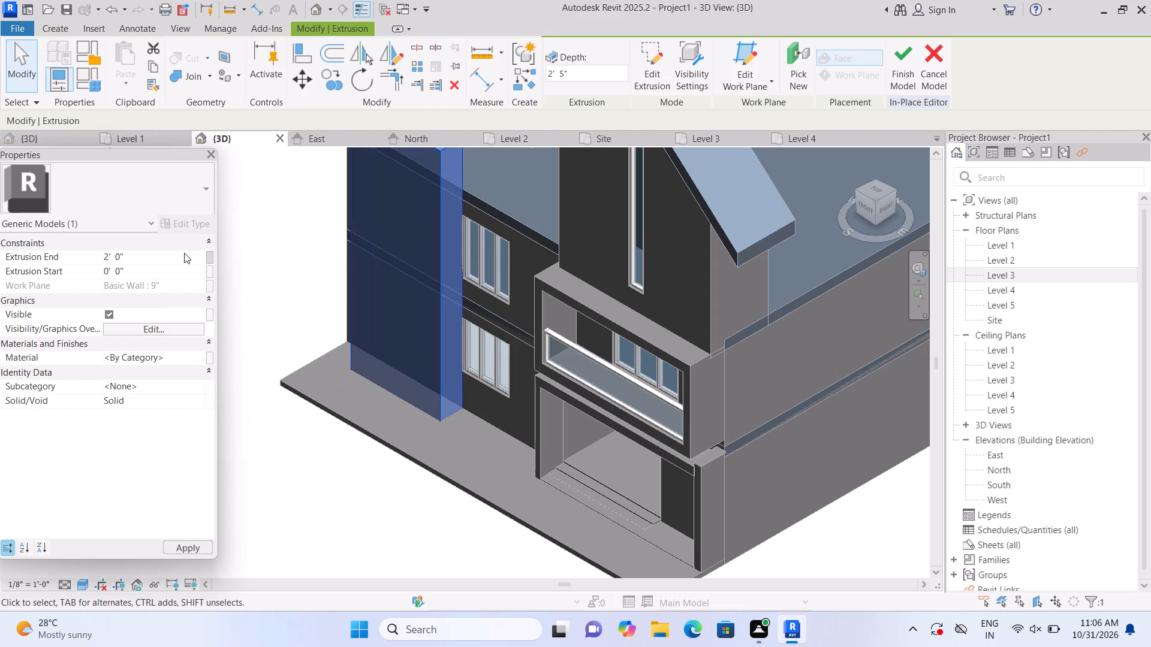
pyautogui.click(255, 305)
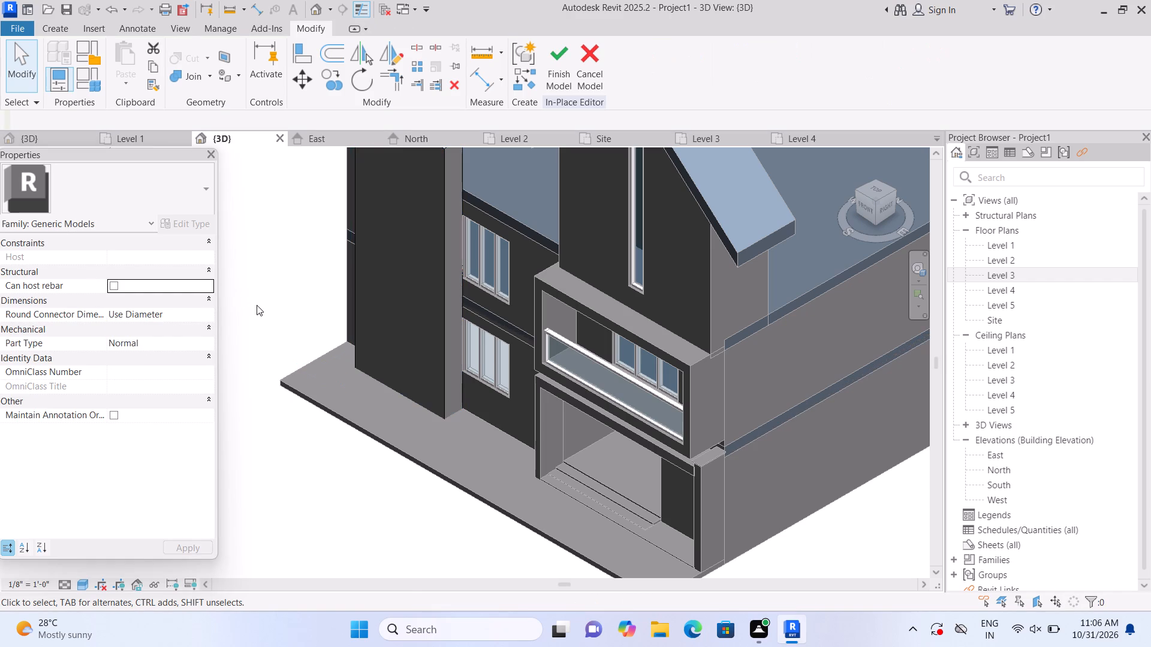
# Examine the feature panel from the building's side and rear, where its back rises above the flat roof.
pyautogui.scroll(-1, 258, 306)
pyautogui.moveTo(260, 313); pyautogui.dragTo(262, 355, button='middle')
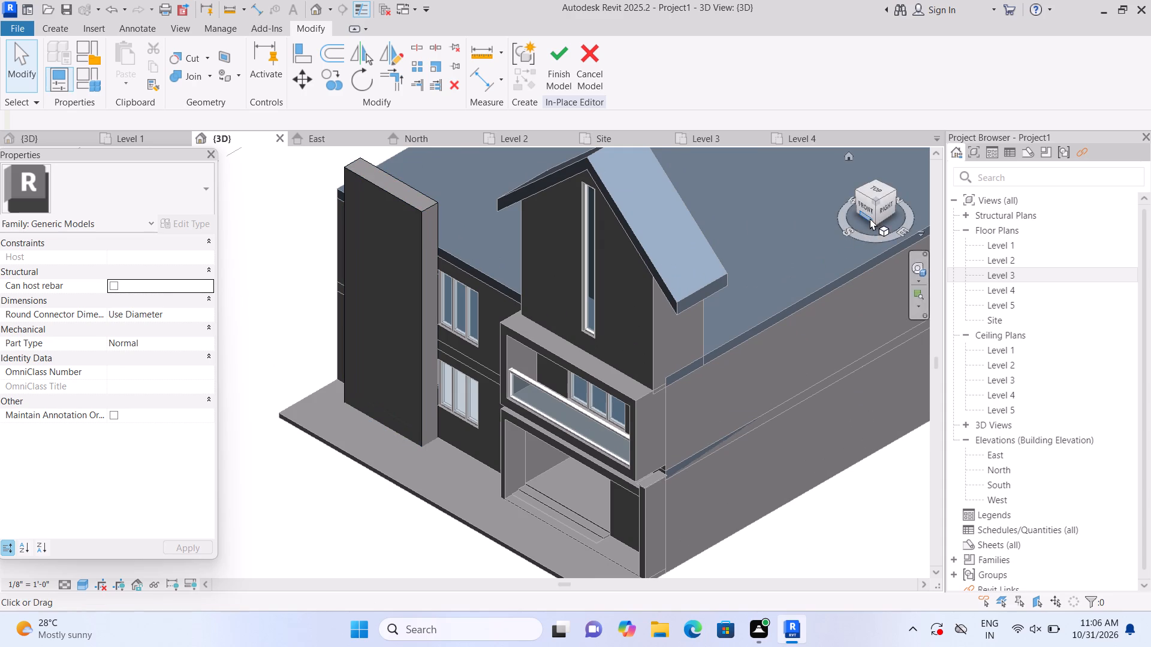
pyautogui.keyDown('shift'); pyautogui.moveTo(170, 467); pyautogui.dragTo(241, 507, button='middle'); pyautogui.keyUp('shift')
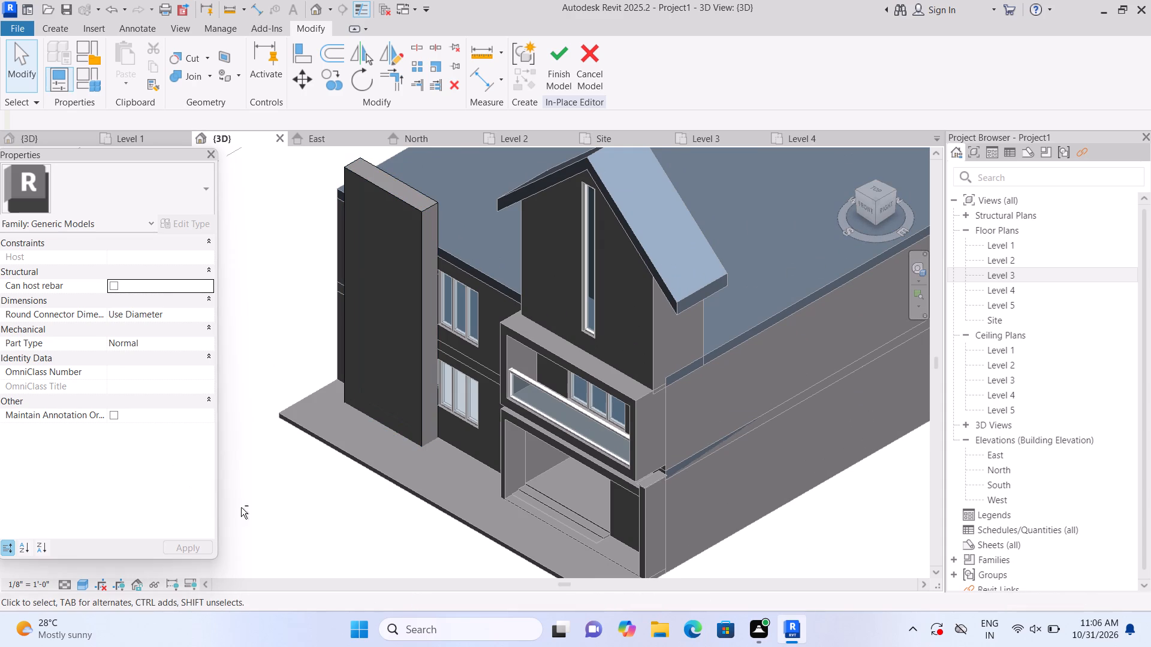
pyautogui.keyDown('shift'); pyautogui.moveTo(241, 507); pyautogui.dragTo(246, 509, button='middle'); pyautogui.keyUp('shift')
pyautogui.moveTo(251, 486); pyautogui.dragTo(247, 476)
pyautogui.keyDown('shift'); pyautogui.moveTo(249, 478); pyautogui.dragTo(484, 515, button='middle'); pyautogui.keyUp('shift')
pyautogui.moveTo(529, 514); pyautogui.dragTo(294, 233, button='middle')
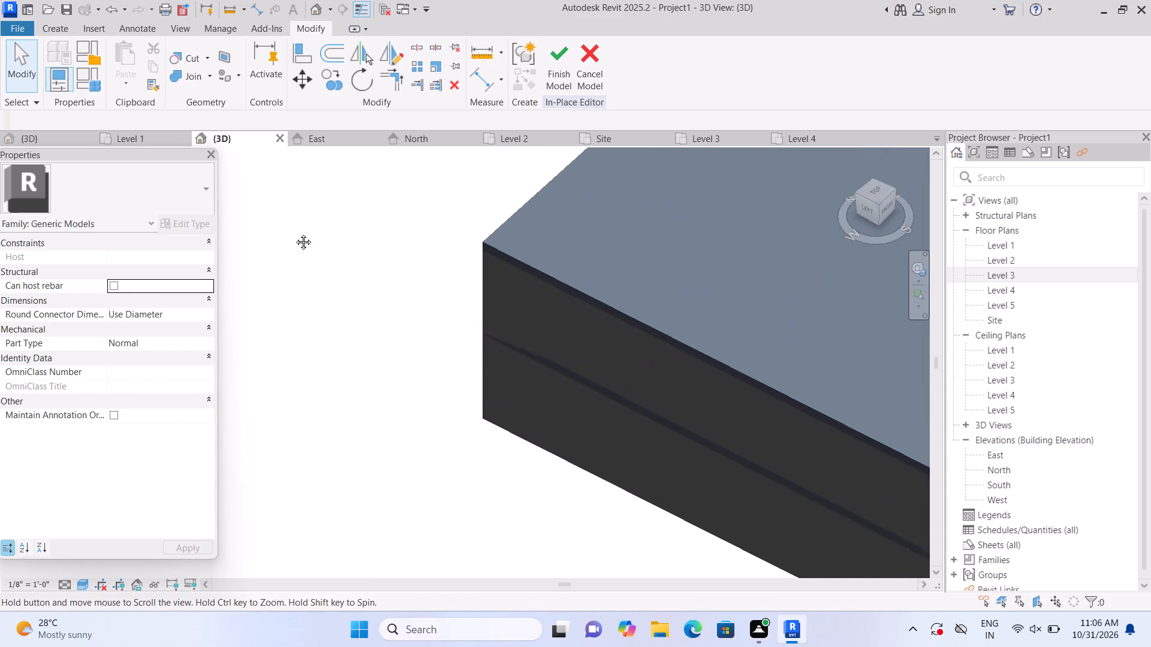
pyautogui.moveTo(294, 233); pyautogui.dragTo(289, 223, button='middle')
pyautogui.scroll(-3, 571, 517)
pyautogui.moveTo(602, 536); pyautogui.dragTo(511, 423, button='middle')
pyautogui.scroll(2, 662, 449)
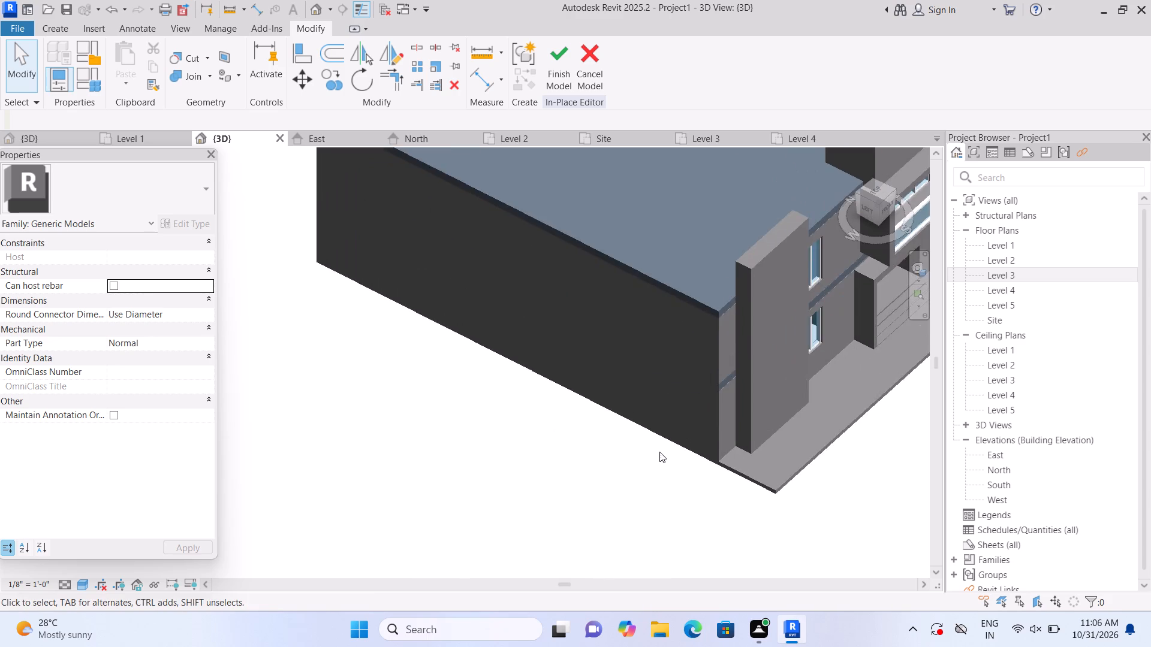
pyautogui.keyDown('shift'); pyautogui.moveTo(580, 475); pyautogui.dragTo(691, 488, button='middle'); pyautogui.keyUp('shift')
pyautogui.moveTo(700, 376); pyautogui.dragTo(456, 536, button='middle')
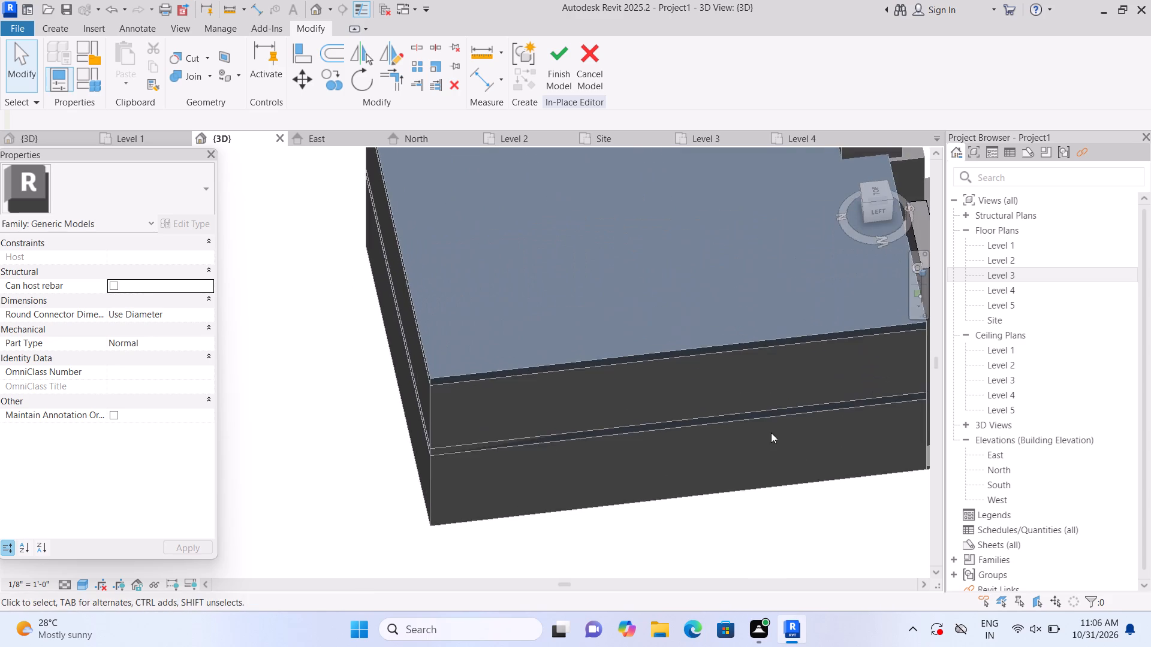
pyautogui.moveTo(771, 433); pyautogui.dragTo(603, 459, button='middle')
pyautogui.keyDown('shift'); pyautogui.moveTo(574, 476); pyautogui.dragTo(614, 463, button='middle'); pyautogui.keyUp('shift')
pyautogui.moveTo(627, 399); pyautogui.dragTo(607, 418, button='middle')
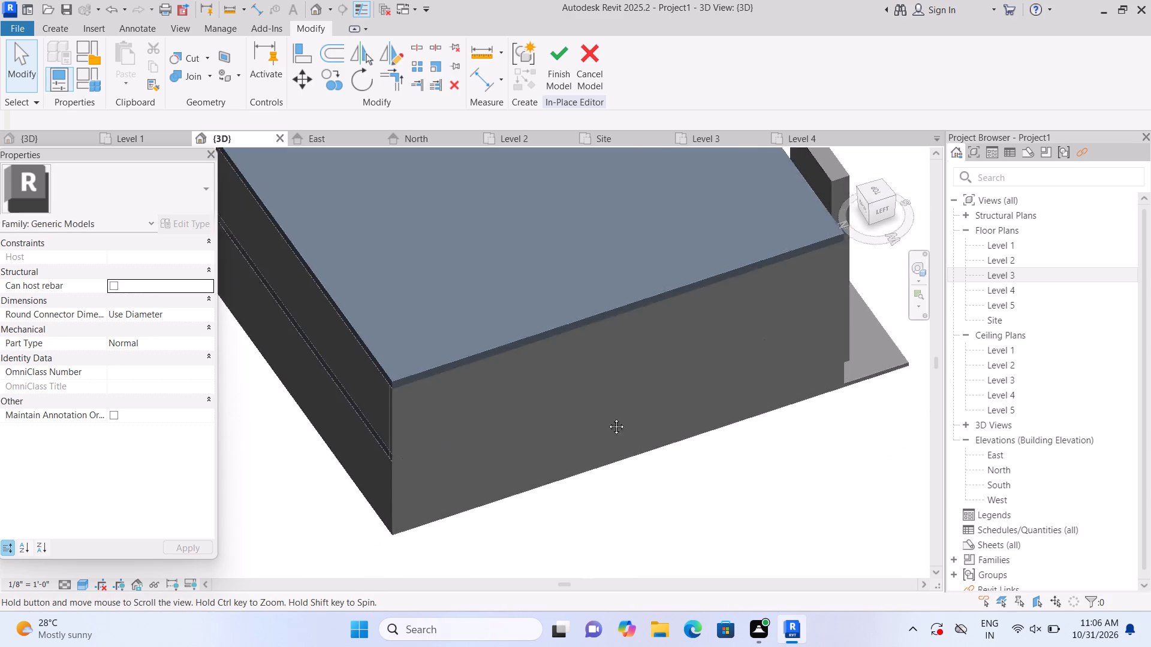
pyautogui.moveTo(607, 418); pyautogui.dragTo(549, 549, button='middle')
pyautogui.moveTo(680, 378); pyautogui.dragTo(631, 474, button='middle')
pyautogui.scroll(1, 657, 473)
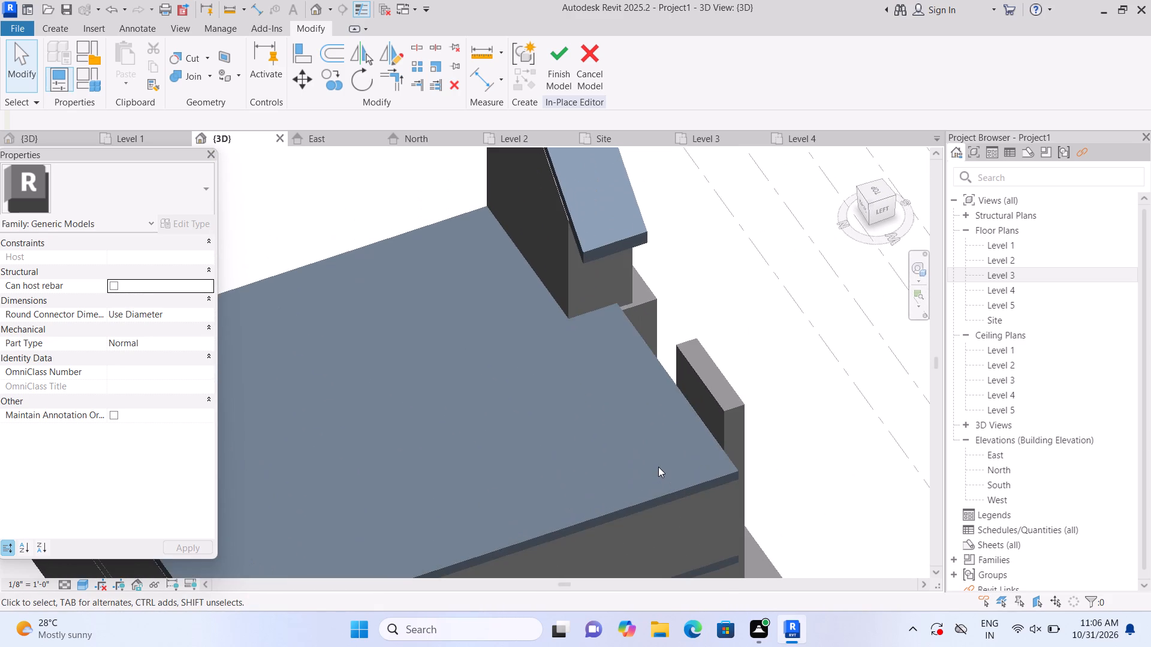
pyautogui.scroll(3, 658, 467)
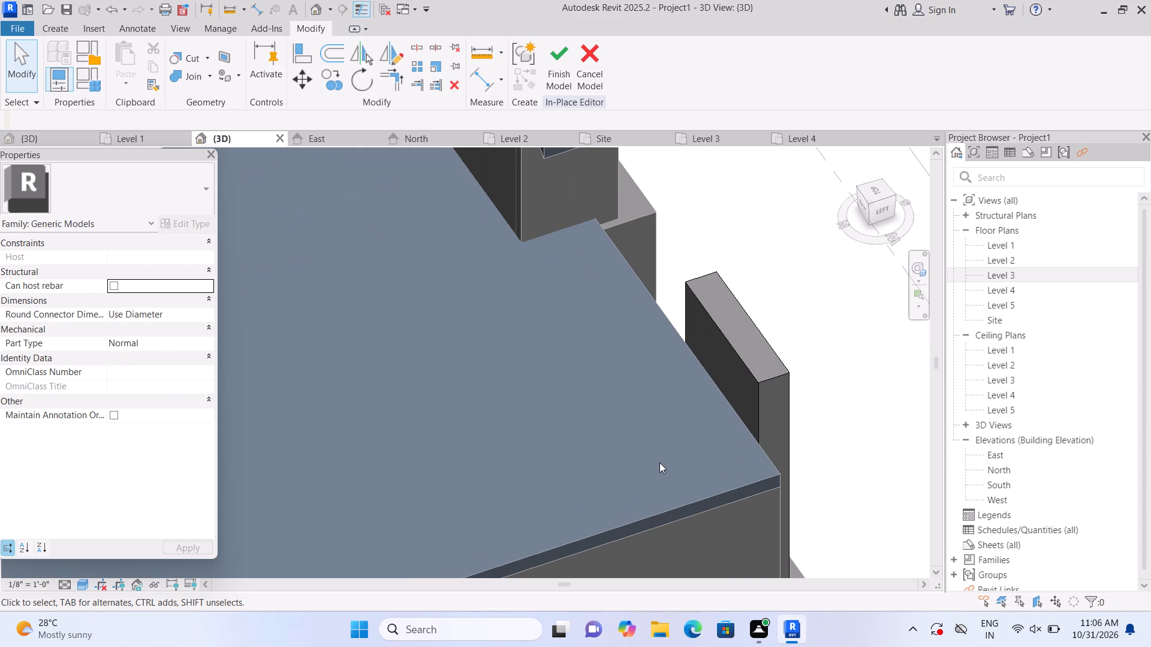
# Extrude a rectangle about 9'-6" by 6'-6", 1'-0" deep, on the flat roof's top face directly behind the feature panel.
pyautogui.click(65, 27)
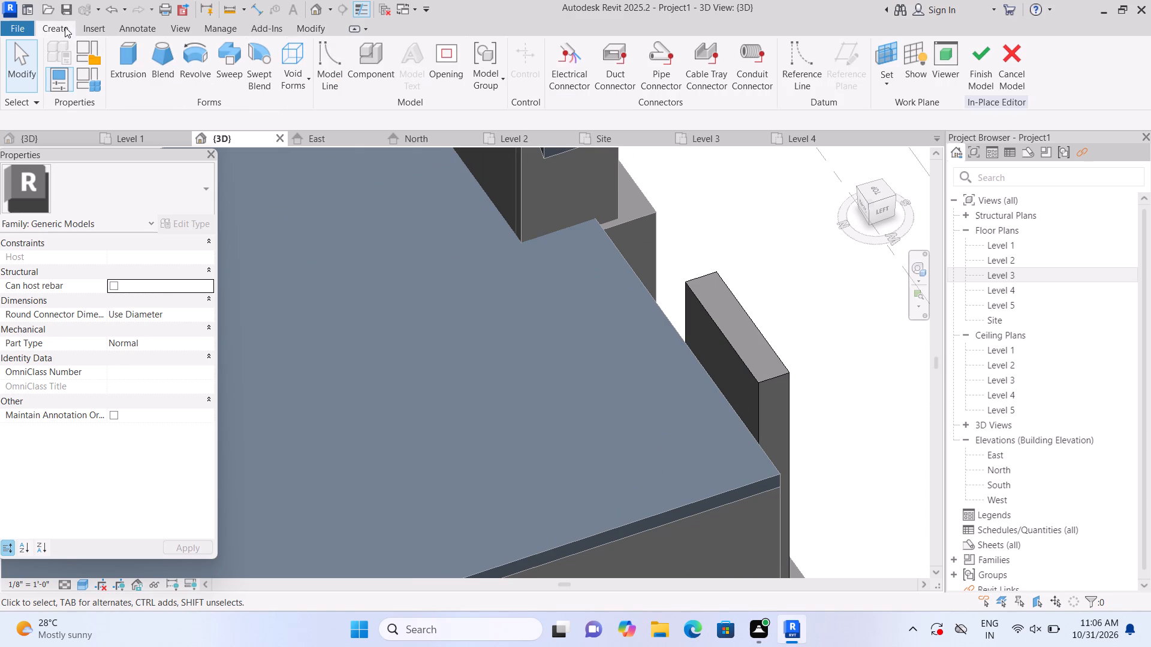
pyautogui.click(126, 49)
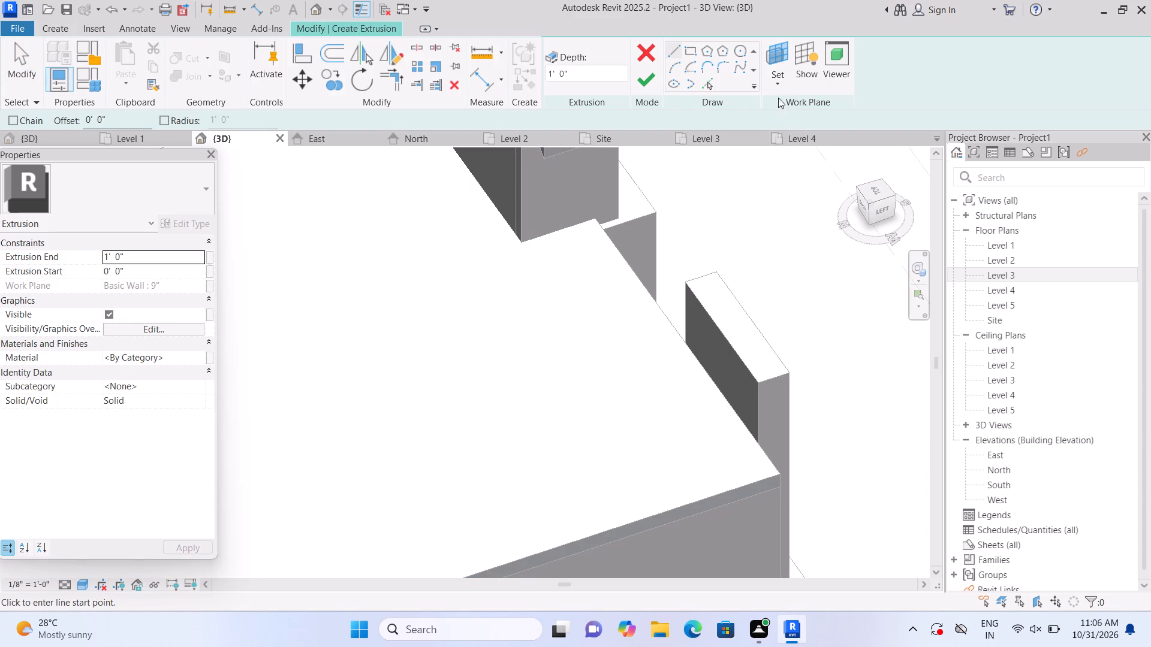
pyautogui.click(776, 86)
pyautogui.click(800, 140)
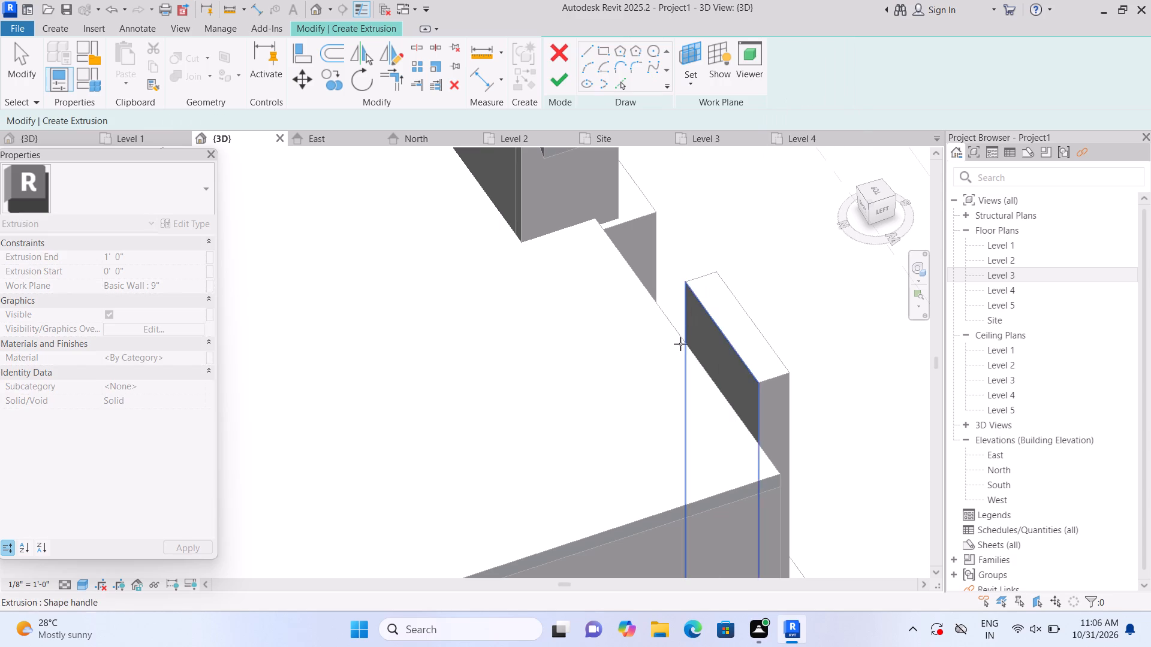
pyautogui.click(654, 364)
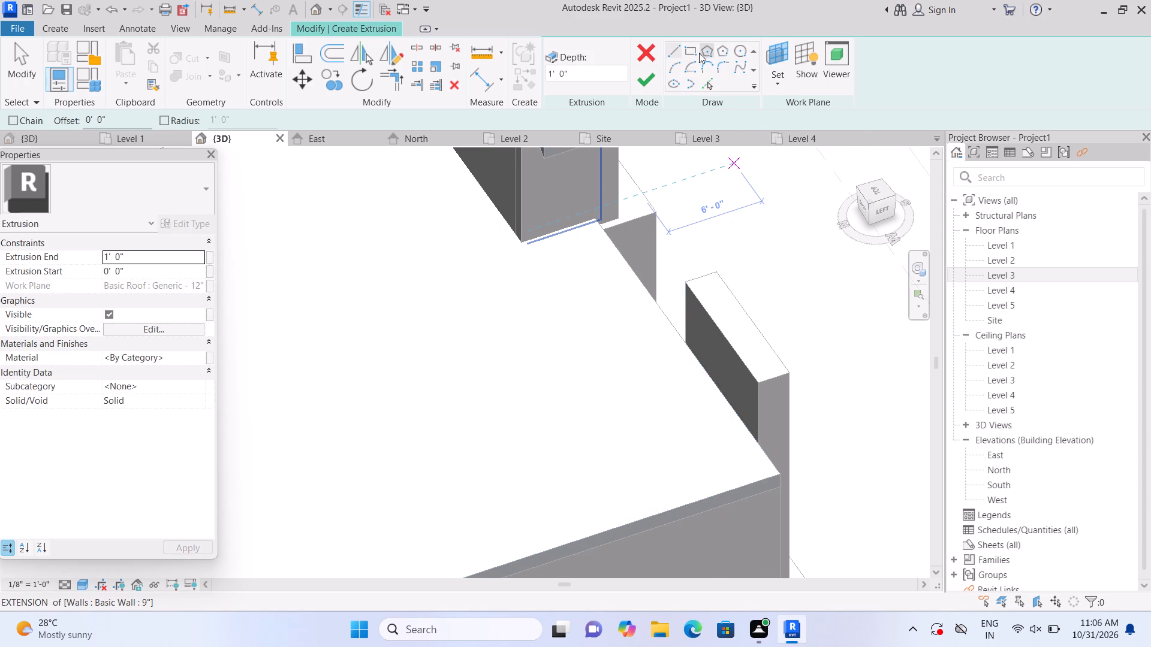
pyautogui.click(692, 52)
pyautogui.scroll(3, 713, 415)
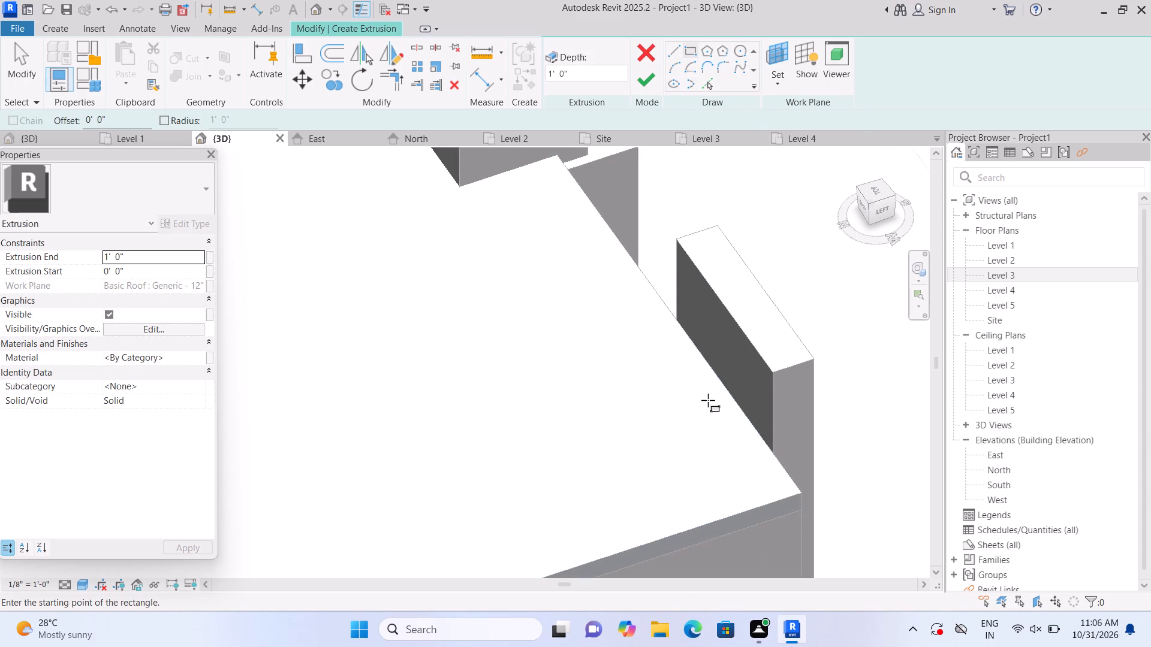
pyautogui.click(673, 308)
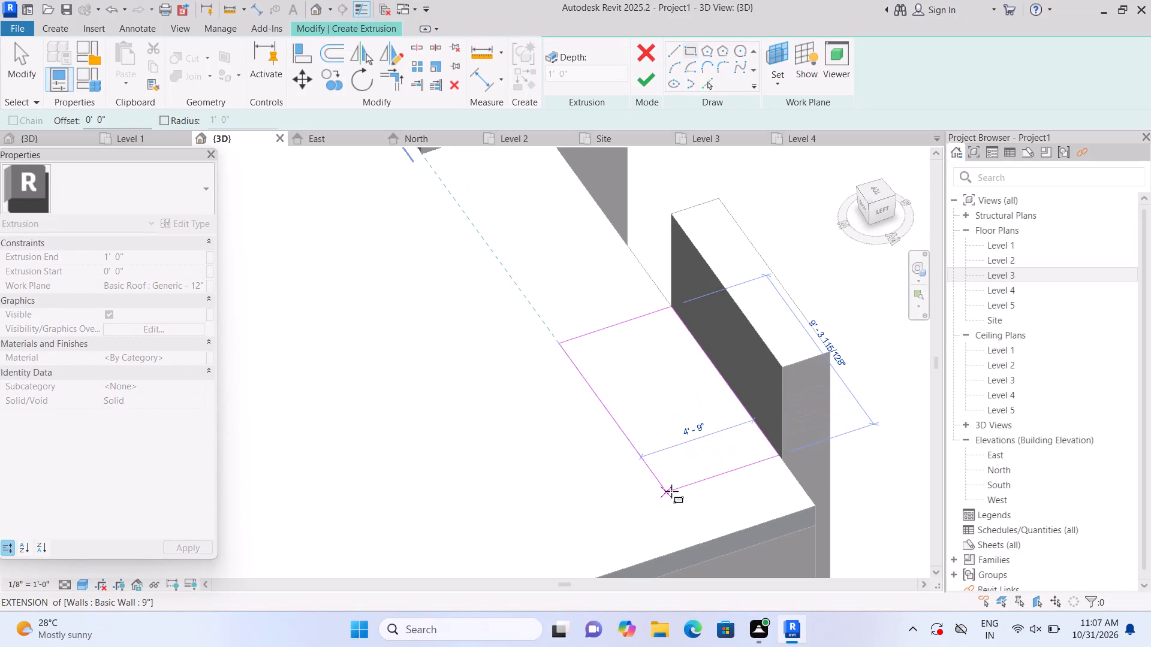
pyautogui.click(630, 504)
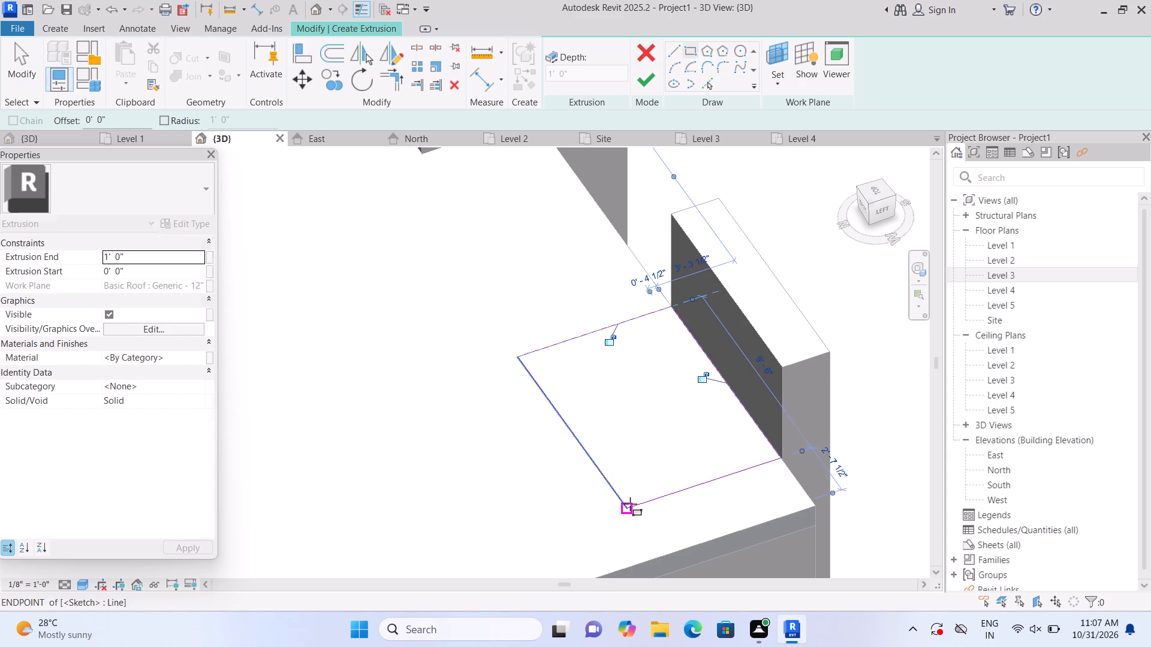
pyautogui.click(643, 88)
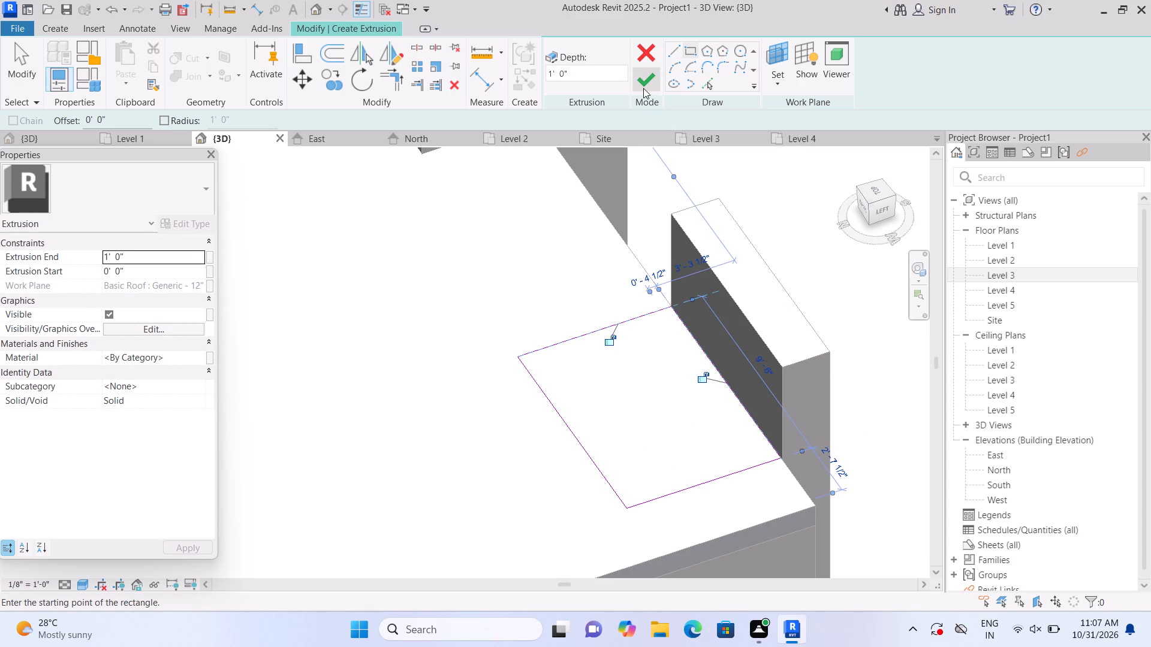
# Stretch the roof block's top face up to the top of the feature panel, an extrusion end of 4'-9 1/8".
pyautogui.moveTo(649, 382); pyautogui.dragTo(648, 377)
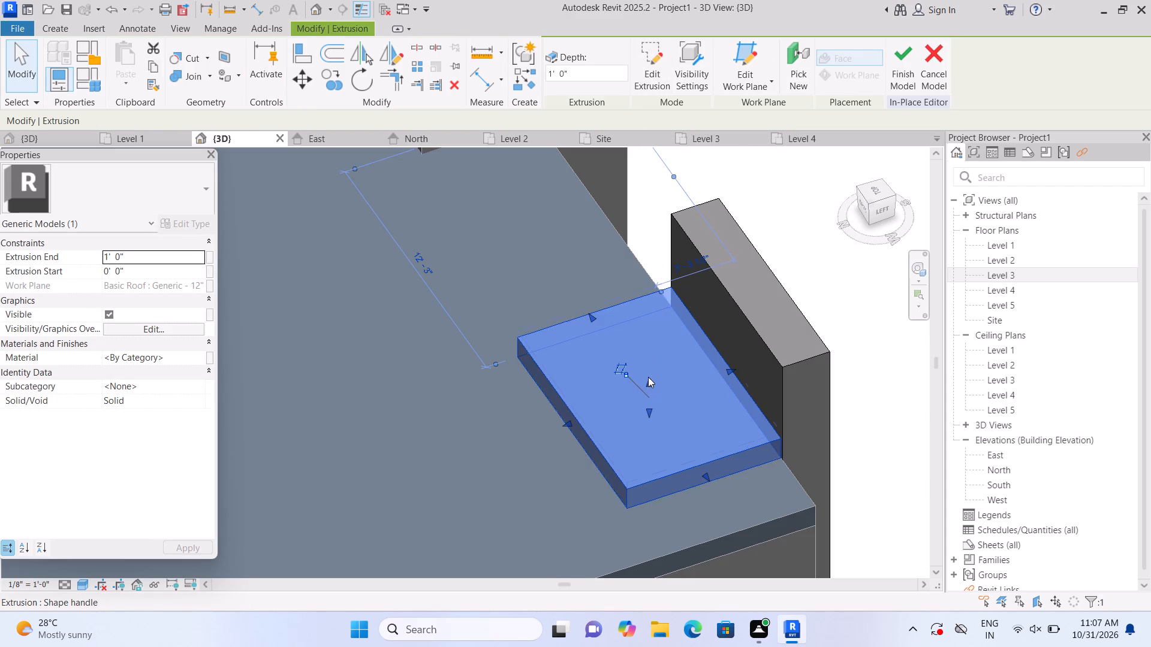
pyautogui.moveTo(648, 377); pyautogui.dragTo(656, 322)
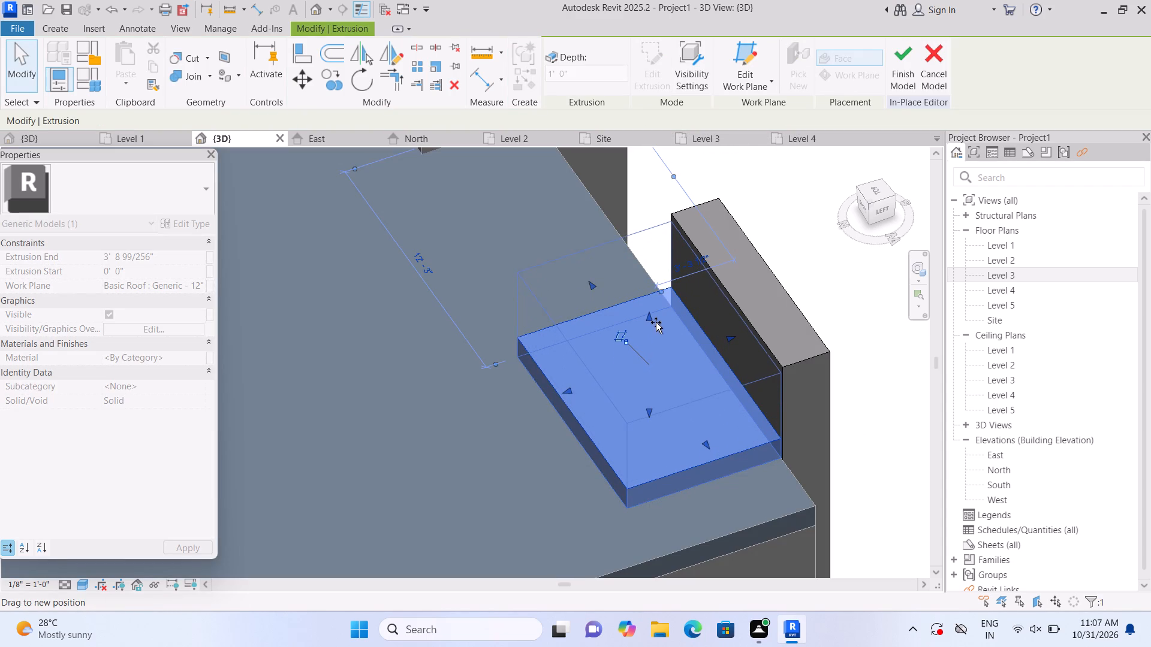
pyautogui.moveTo(656, 322); pyautogui.dragTo(658, 319)
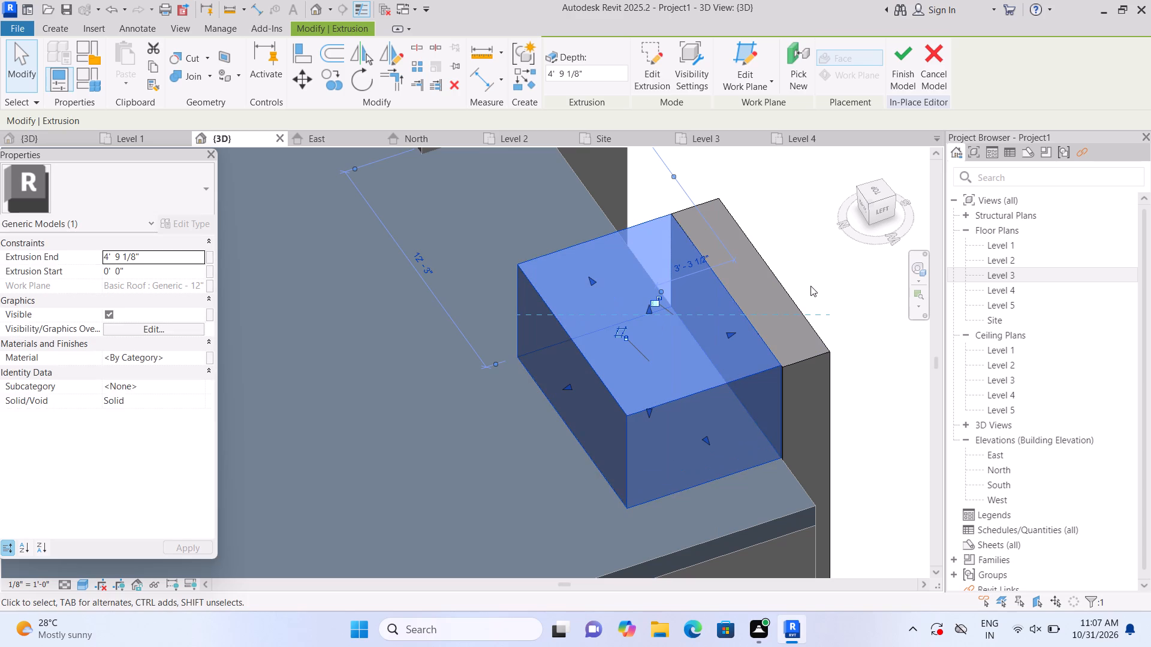
pyautogui.click(811, 286)
# Join the geometry of the roof block and the feature panel.
pyautogui.scroll(1, 782, 322)
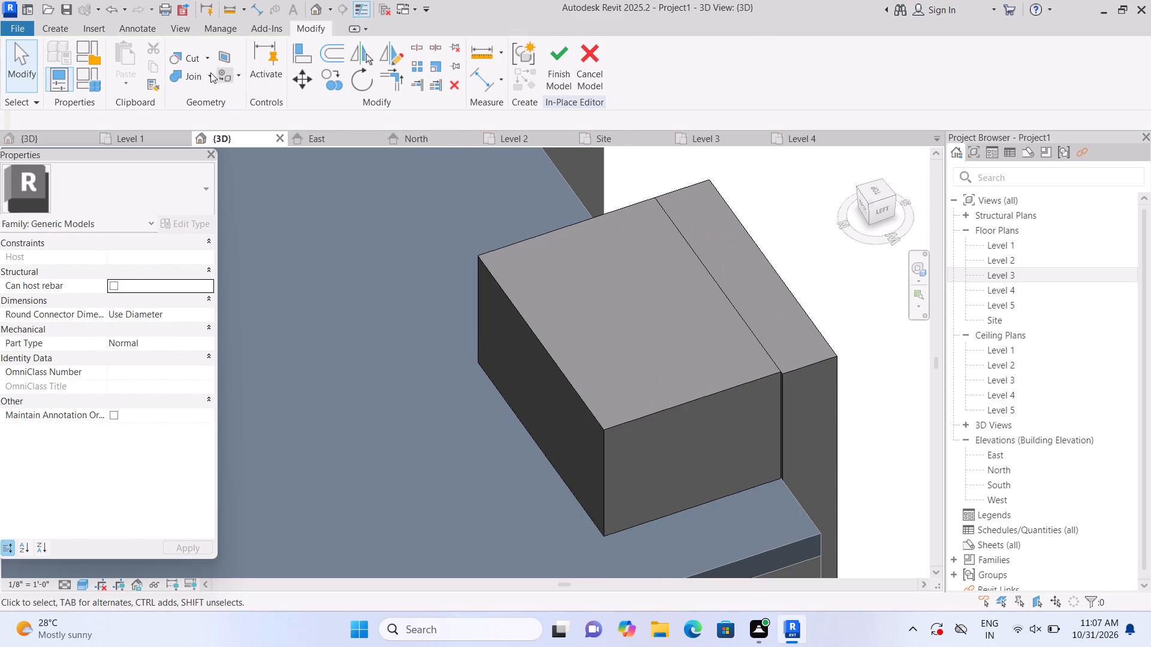
pyautogui.click(204, 75)
pyautogui.click(208, 72)
pyautogui.click(222, 105)
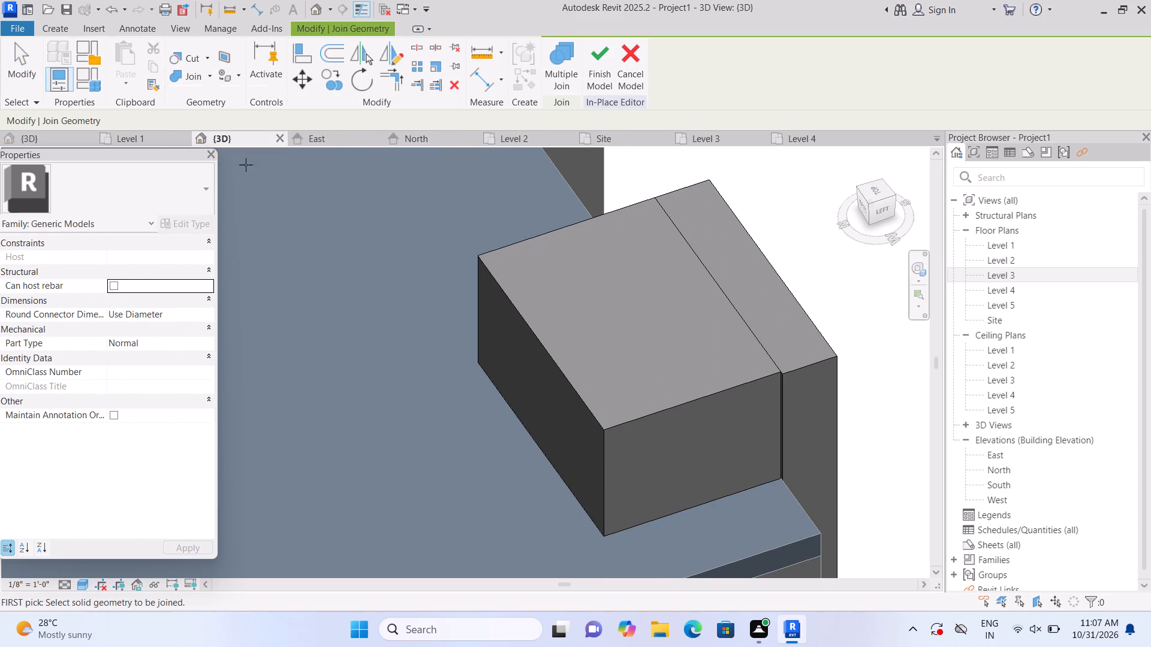
pyautogui.click(567, 381)
pyautogui.click(803, 329)
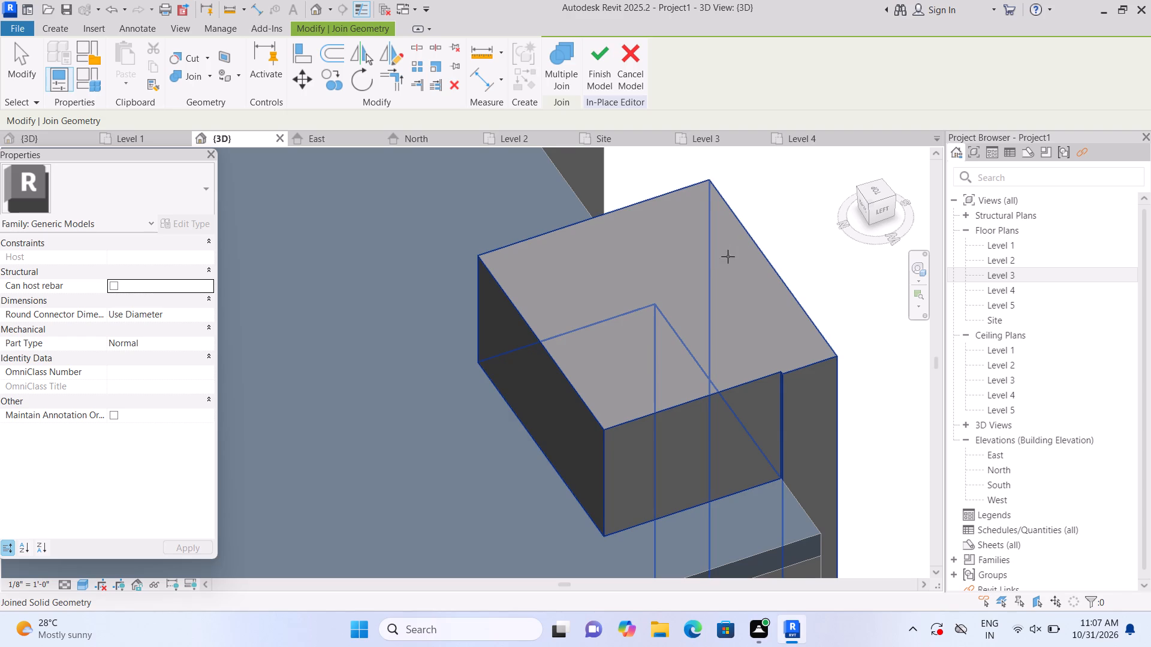
pyautogui.press('Escape')
# Examine the joined roof block and feature panel from behind and from the building's front corner.
pyautogui.click(673, 313)
pyautogui.scroll(1, 703, 395)
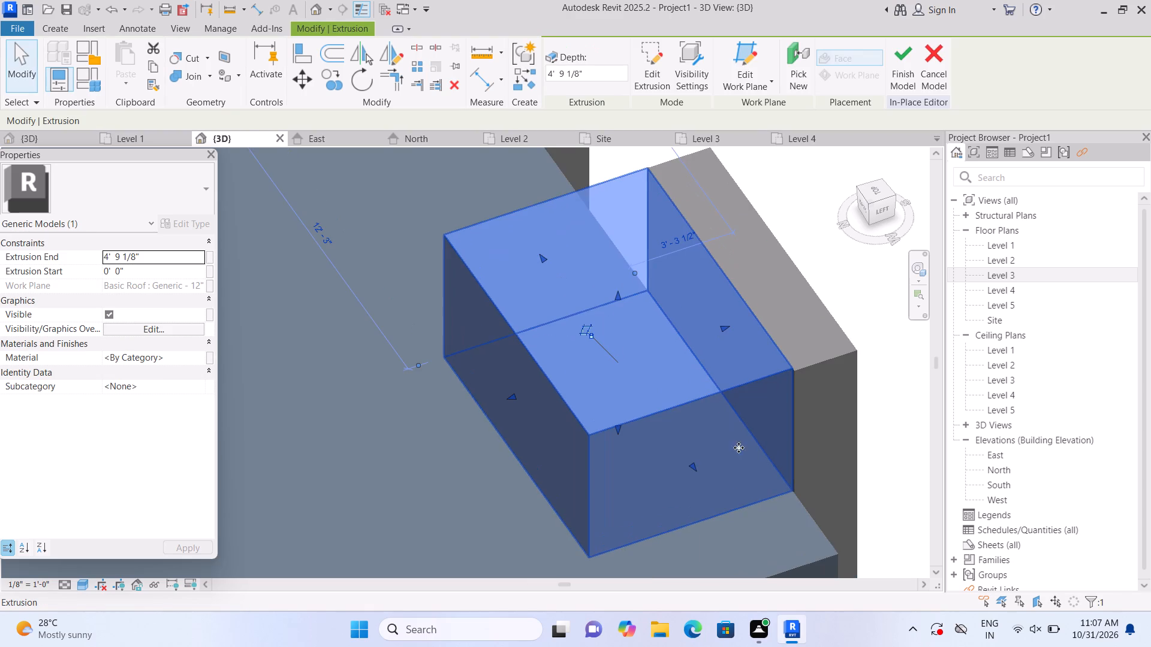
pyautogui.click(692, 464)
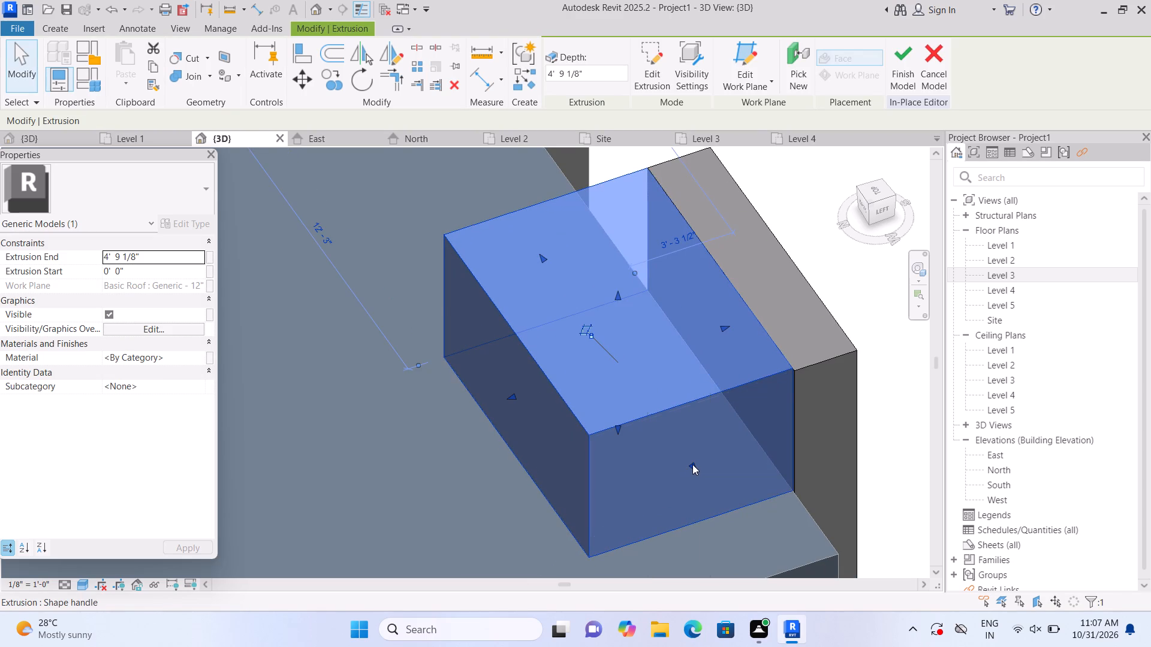
pyautogui.click(906, 341)
pyautogui.scroll(-4, 891, 350)
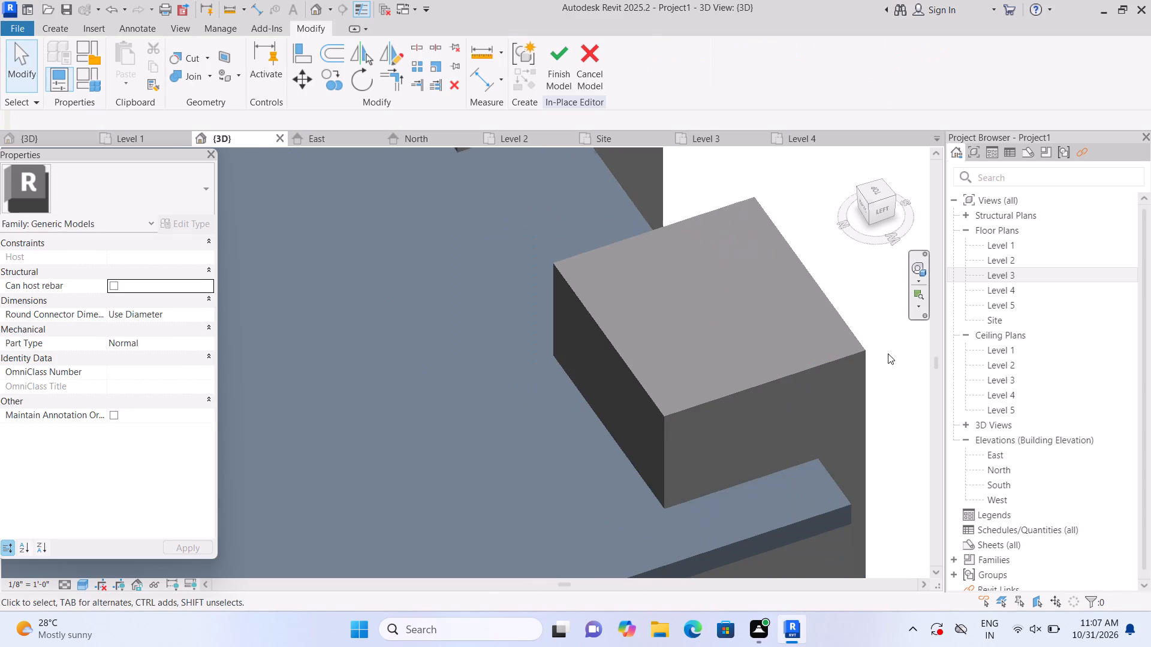
pyautogui.scroll(-1, 888, 353)
pyautogui.click(848, 155)
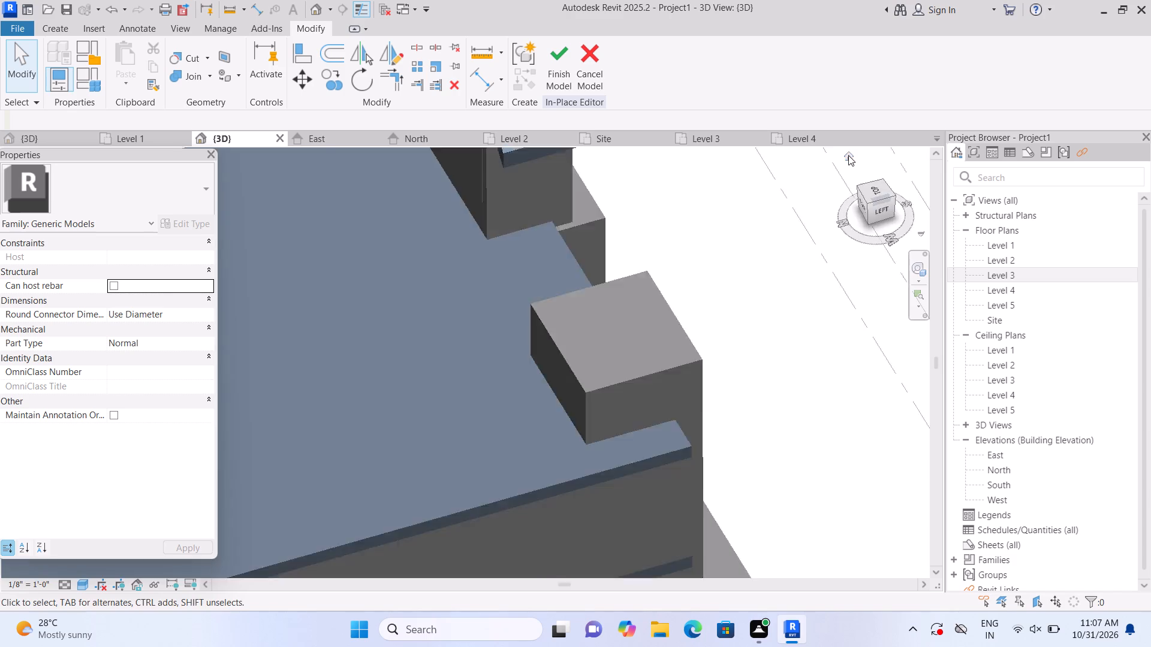
pyautogui.scroll(4, 322, 394)
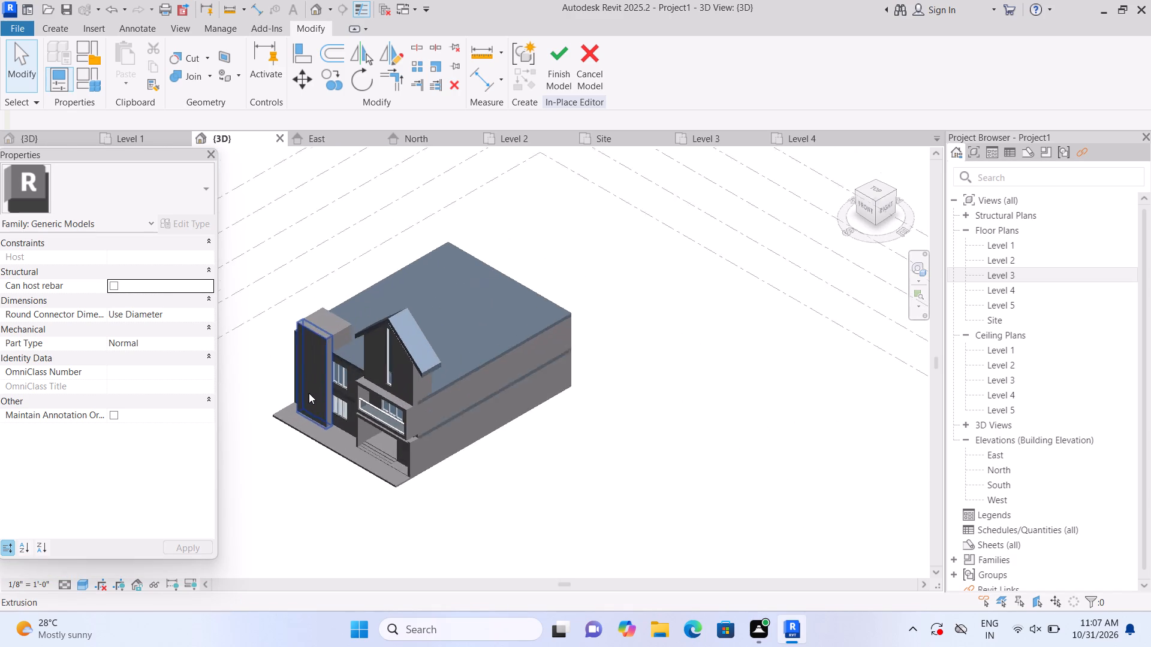
pyautogui.scroll(3, 309, 393)
pyautogui.scroll(3, 297, 455)
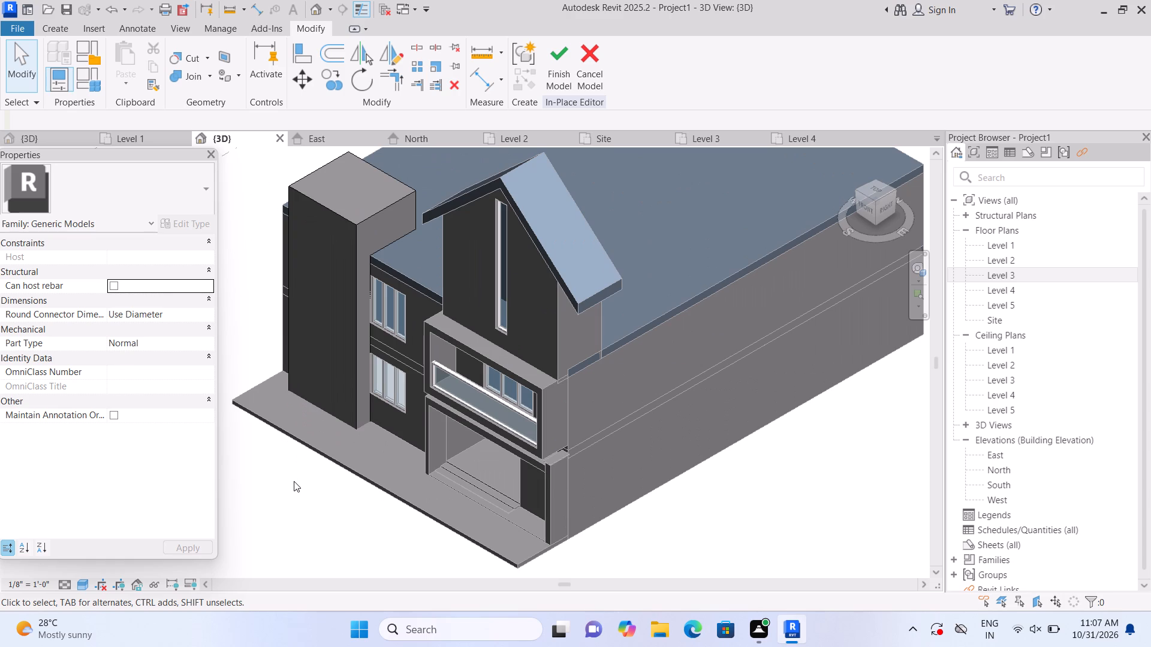
# Start a void extrusion with its work plane on the feature panel's front face, in the front view.
pyautogui.click(866, 205)
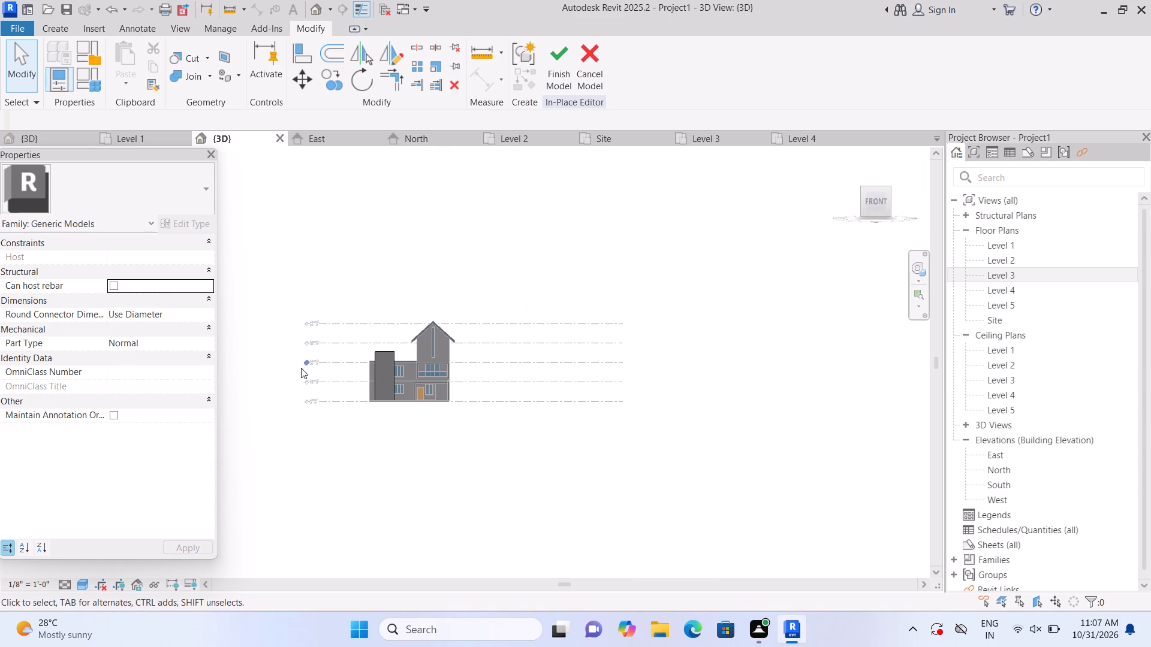
pyautogui.scroll(11, 302, 367)
pyautogui.moveTo(391, 395); pyautogui.dragTo(376, 437, button='middle')
pyautogui.scroll(1, 375, 436)
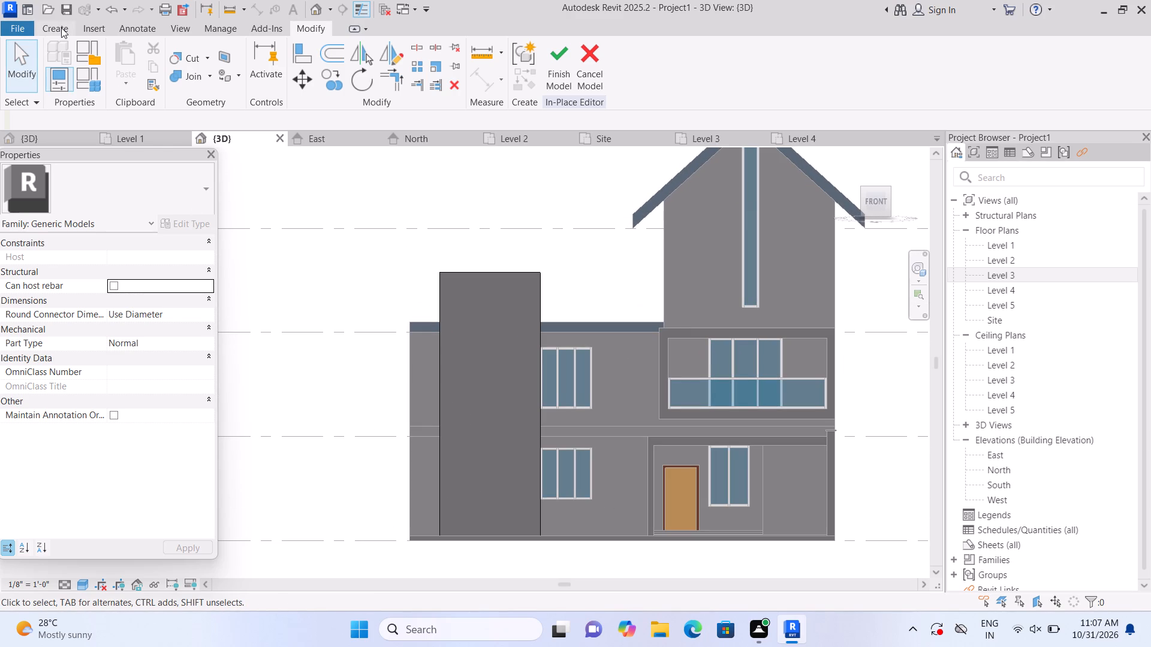
pyautogui.click(61, 28)
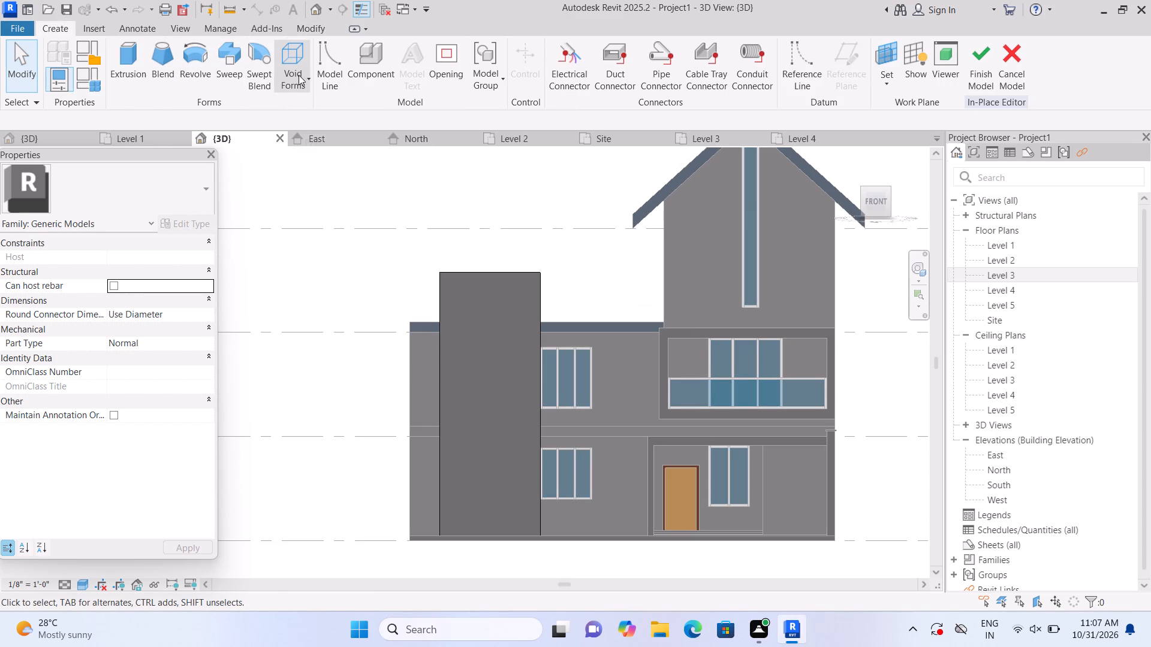
pyautogui.click(307, 75)
pyautogui.click(311, 113)
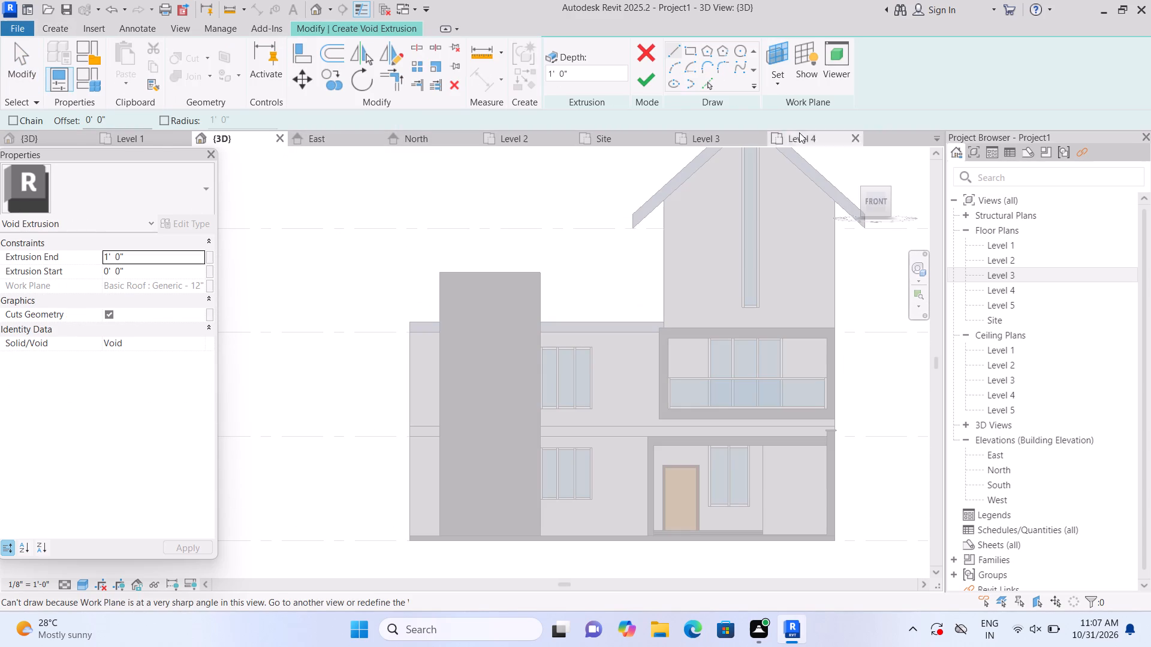
pyautogui.click(786, 85)
pyautogui.click(795, 130)
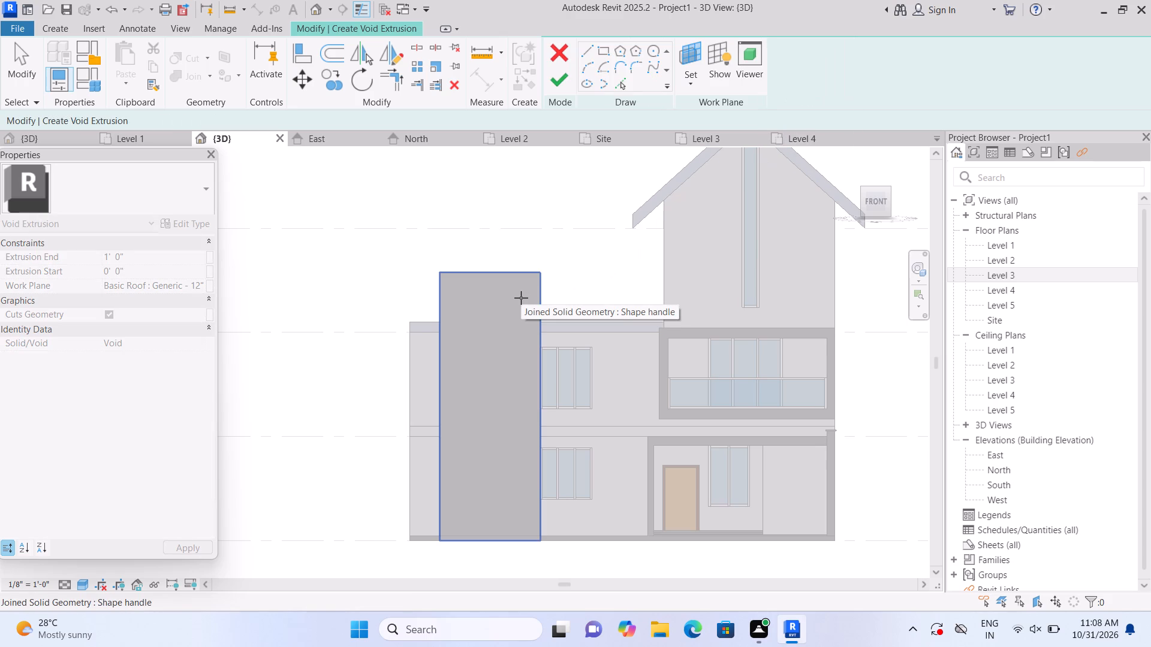
pyautogui.click(521, 298)
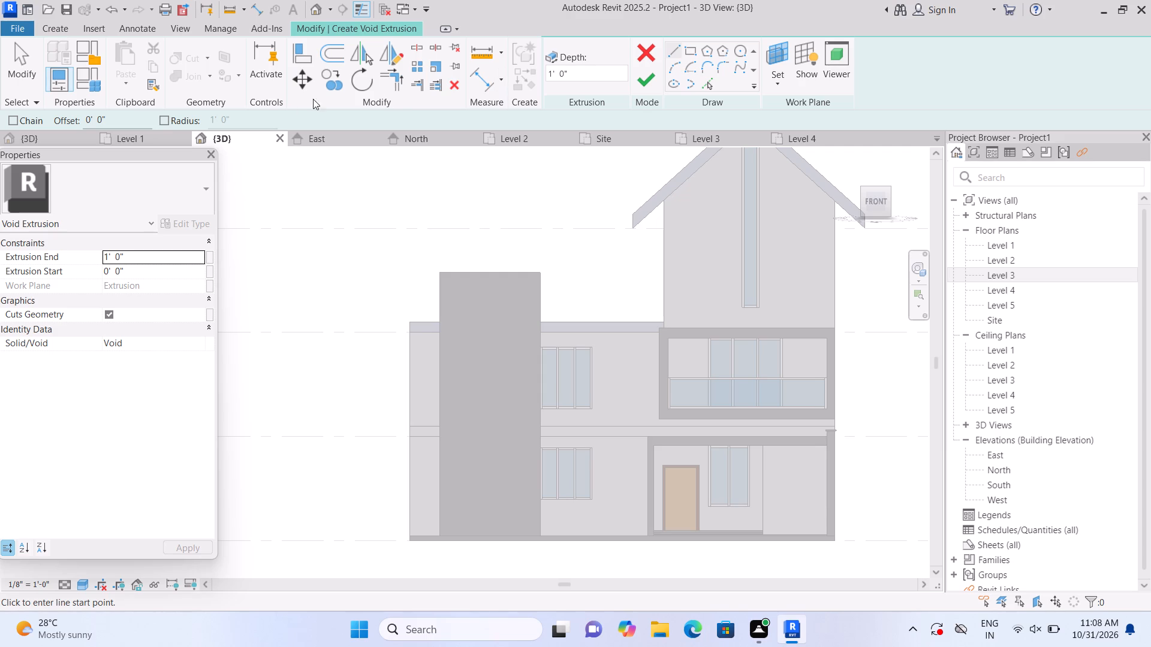
# Sketch a rectangle about 7'-6" by 23'-0" inside the feature panel's front face, using a 2" offset, and finish the void 1'-0" deep.
pyautogui.click(688, 53)
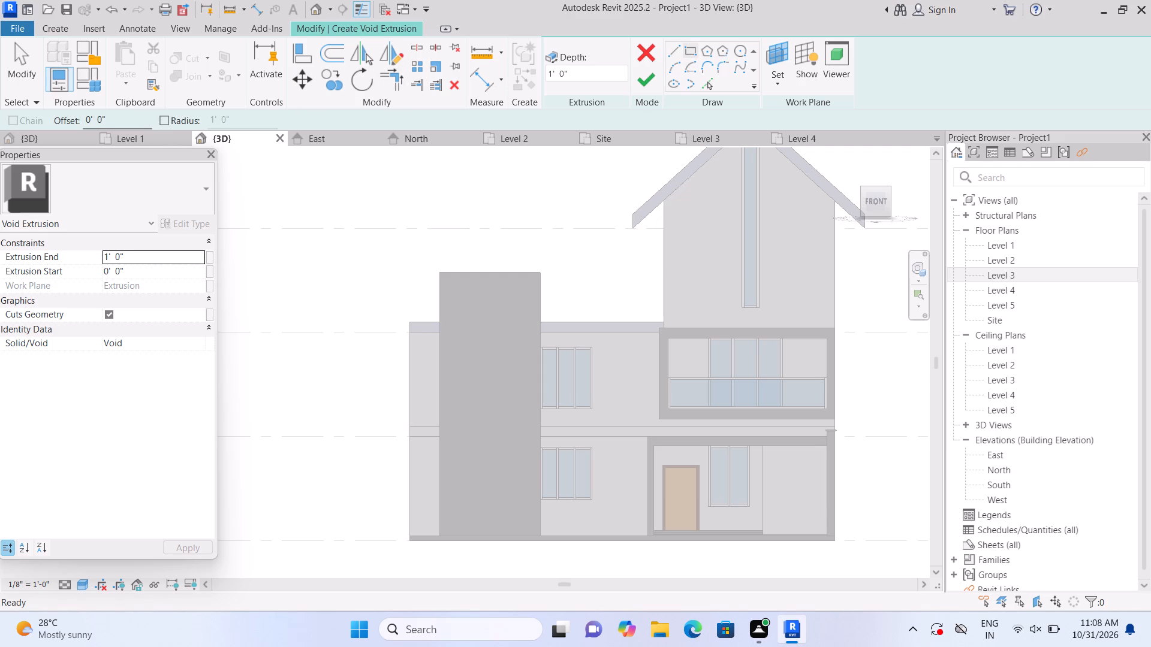
pyautogui.click(142, 122)
pyautogui.press('BackSpace')
pyautogui.press('BackSpace')
pyautogui.press('BackSpace')
pyautogui.press('BackSpace')
pyautogui.press('BackSpace')
pyautogui.press('BackSpace')
pyautogui.press('BackSpace')
pyautogui.press('BackSpace')
pyautogui.press('BackSpace')
pyautogui.press('BackSpace')
pyautogui.press('BackSpace')
pyautogui.press('BackSpace')
pyautogui.write('2"')
pyautogui.press('Return')
pyautogui.moveTo(245, 271); pyautogui.dragTo(239, 175, button='middle')
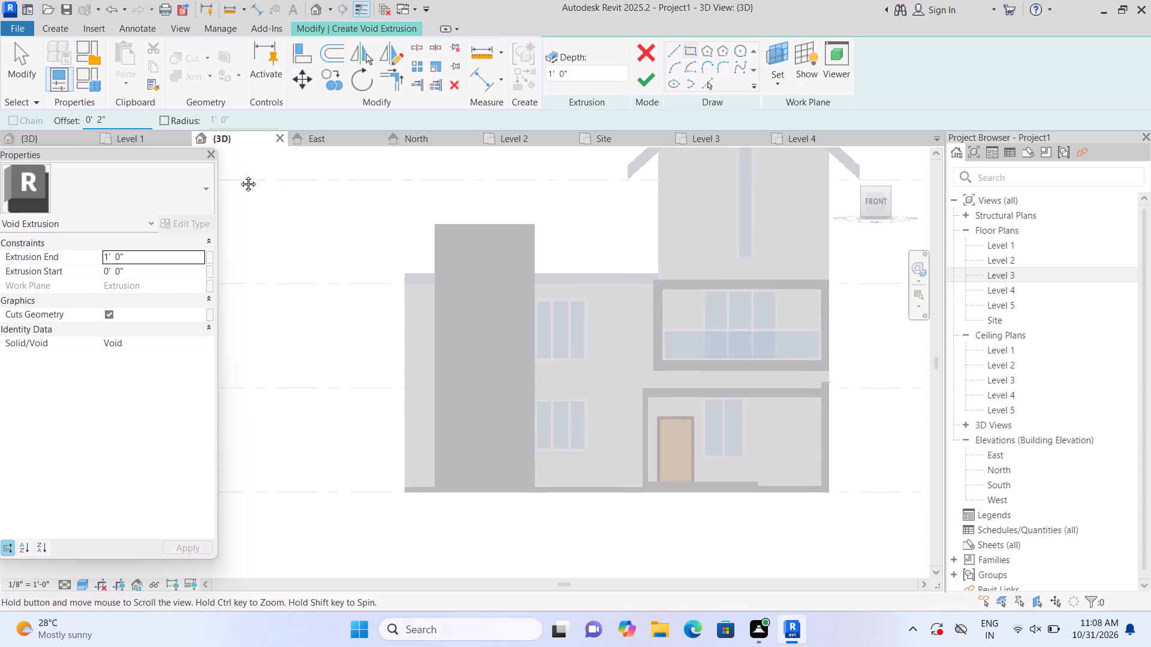
pyautogui.moveTo(239, 175); pyautogui.dragTo(239, 156, button='middle')
pyautogui.moveTo(362, 300); pyautogui.dragTo(303, 403, button='middle')
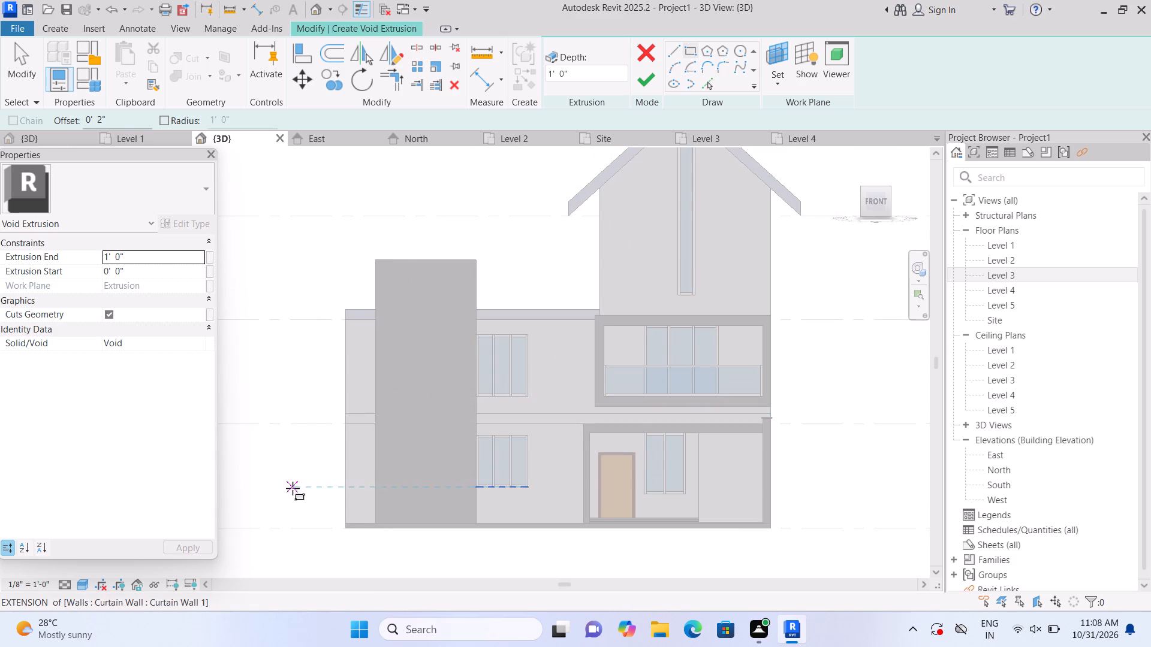
pyautogui.moveTo(293, 490); pyautogui.dragTo(322, 471, button='middle')
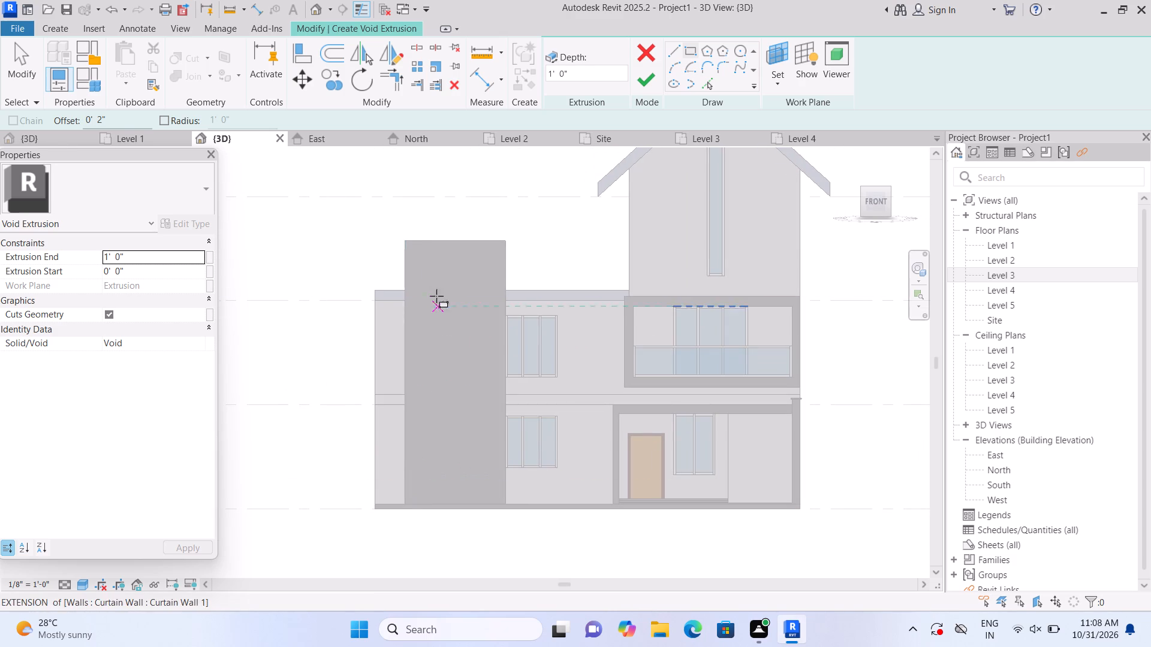
pyautogui.click(418, 253)
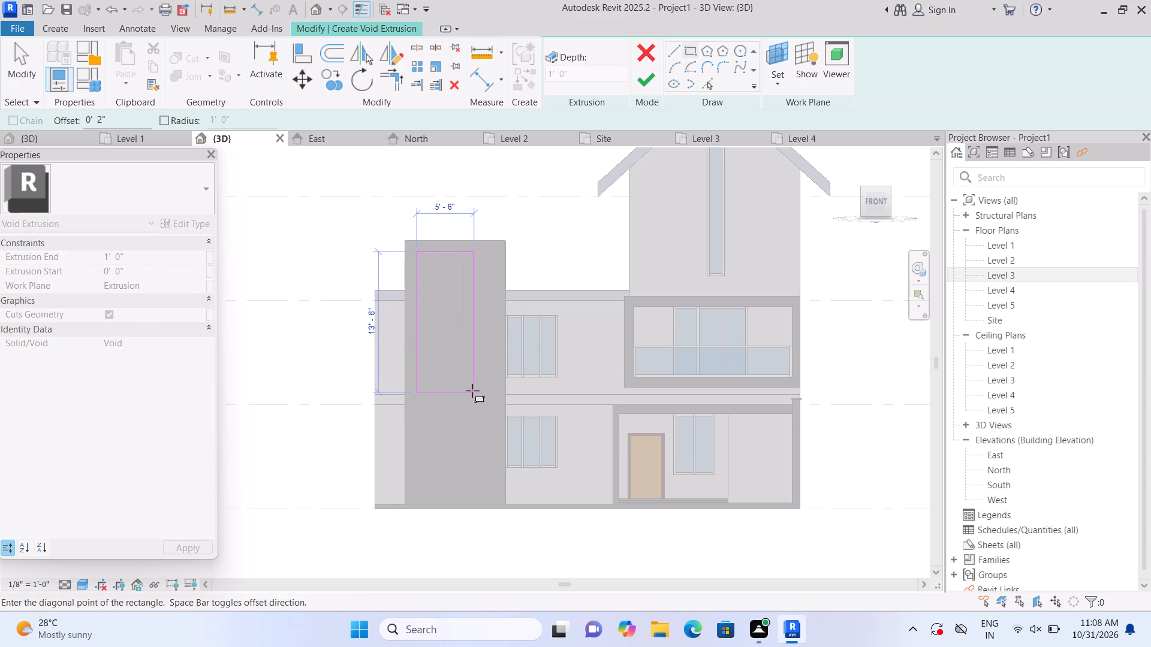
pyautogui.press('Escape')
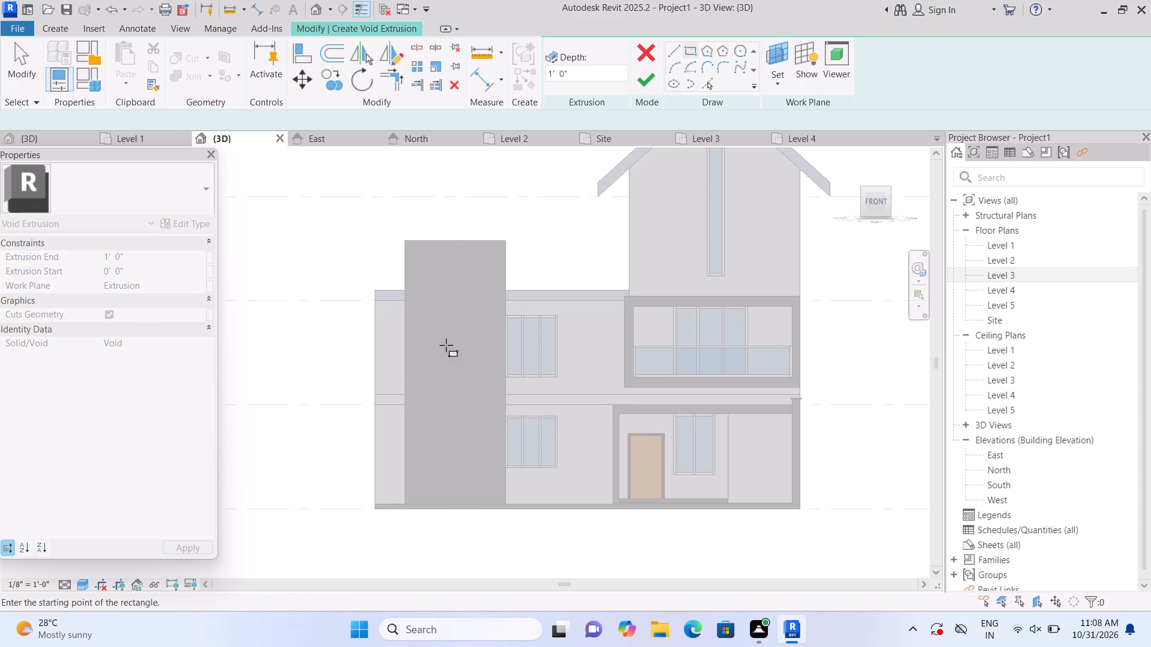
pyautogui.click(418, 256)
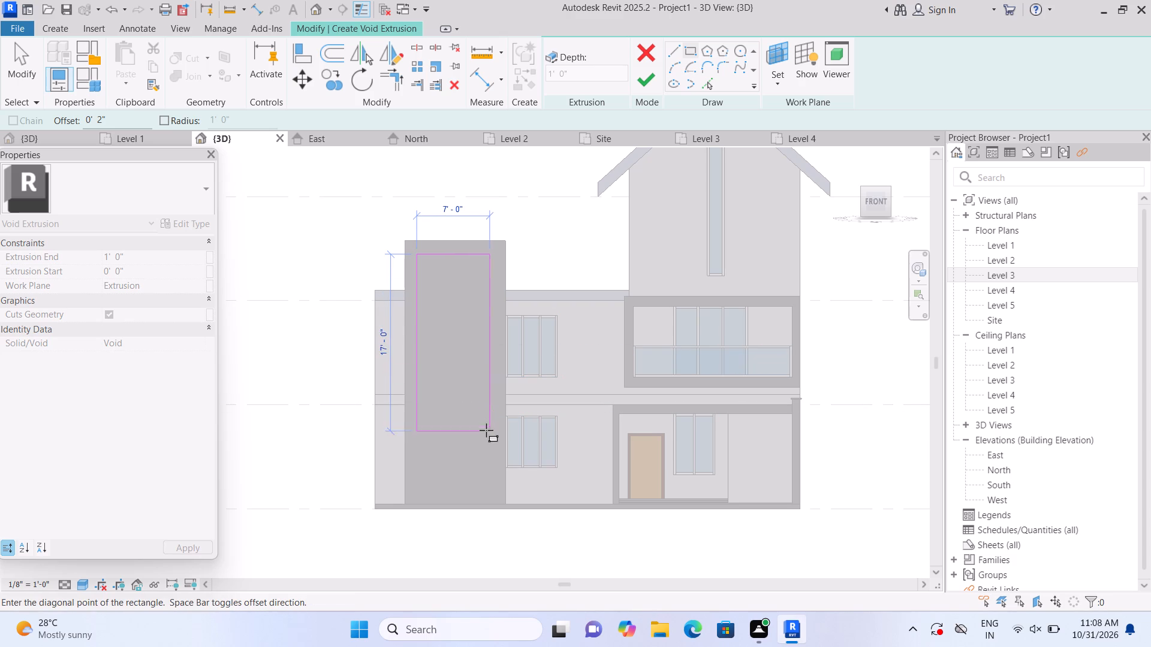
pyautogui.click(493, 492)
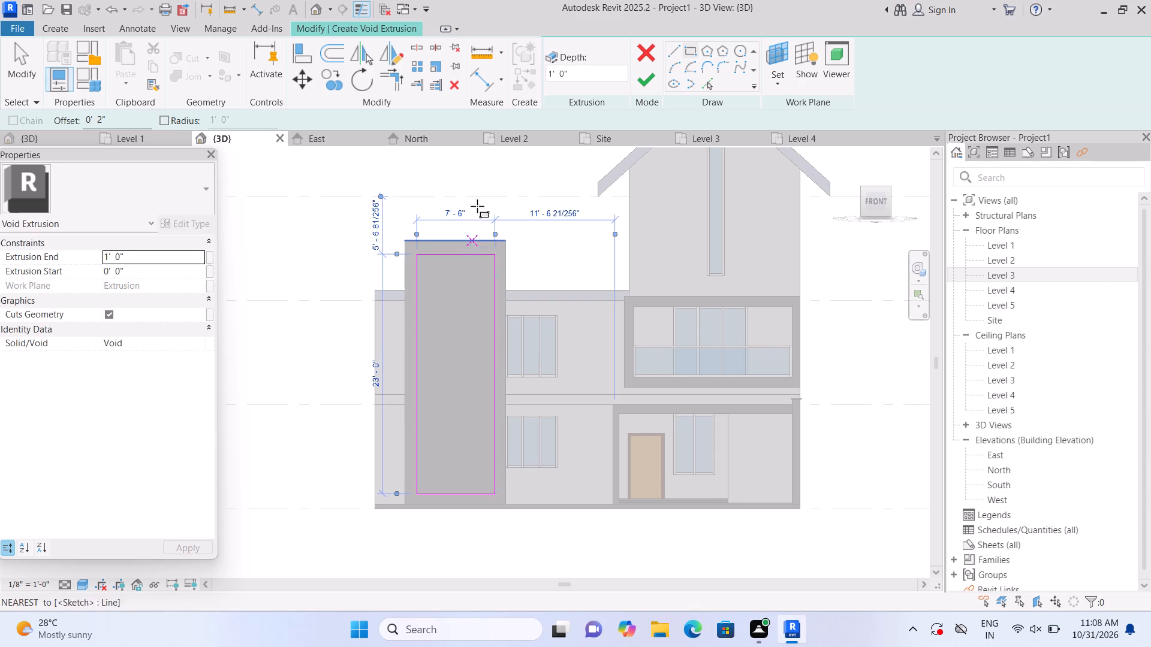
pyautogui.click(641, 84)
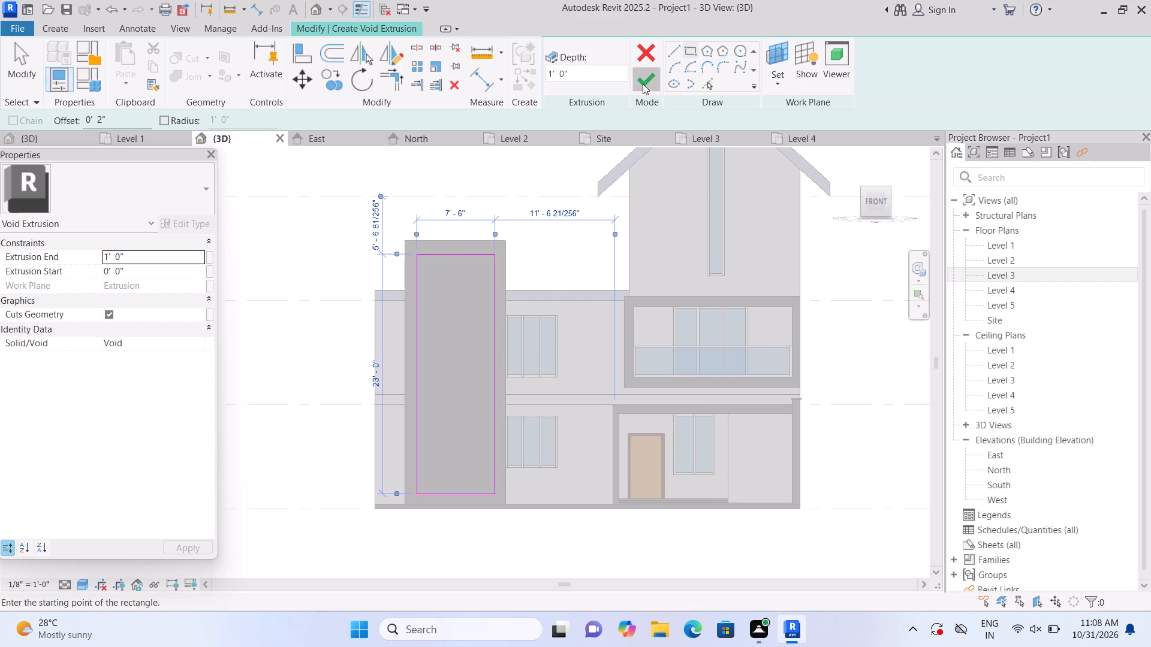
# Set the void's extrusion end to 1'-5".
pyautogui.click(183, 256)
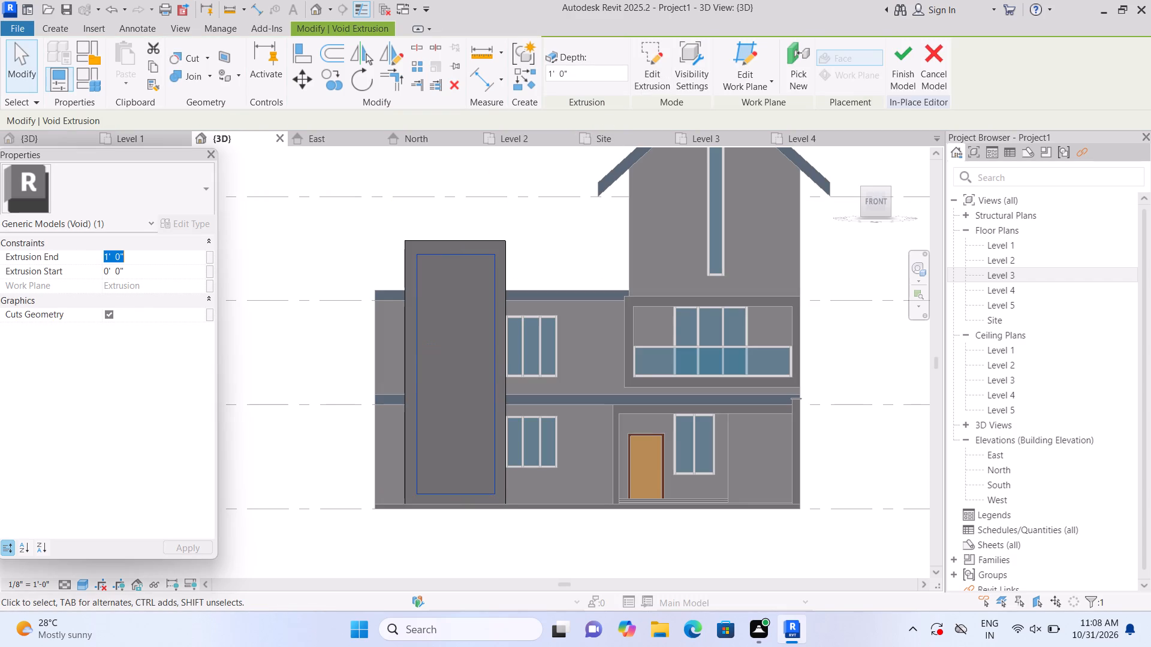
pyautogui.press('BackSpace')
pyautogui.write("1'")
pyautogui.write('5"')
pyautogui.press('Return')
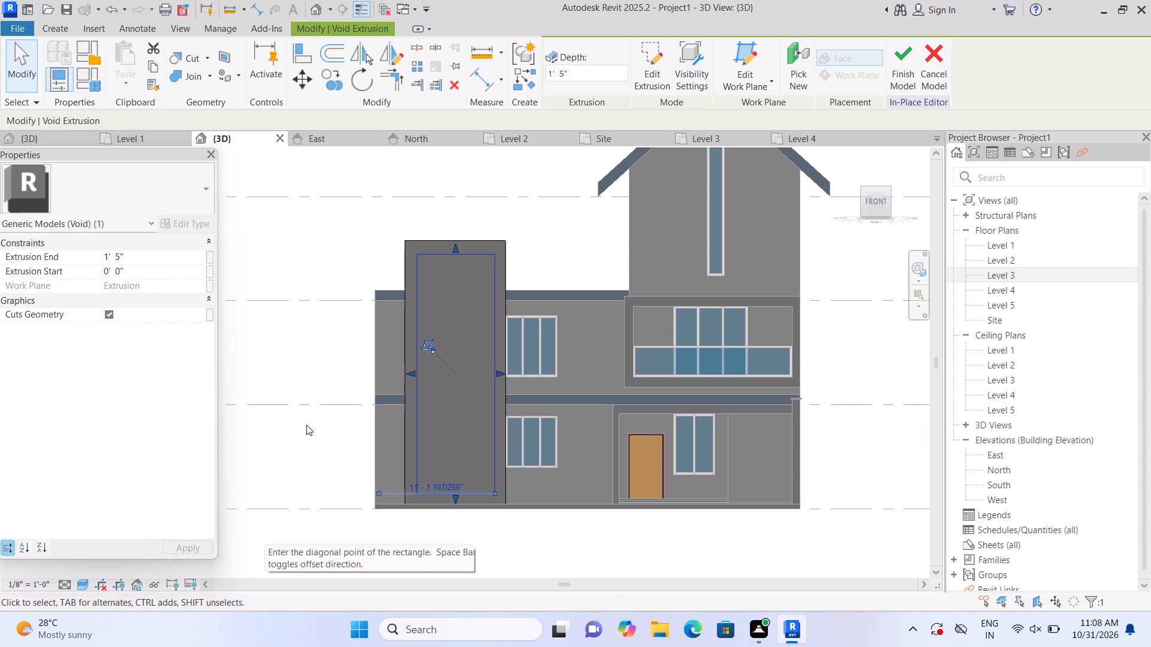
pyautogui.click(286, 412)
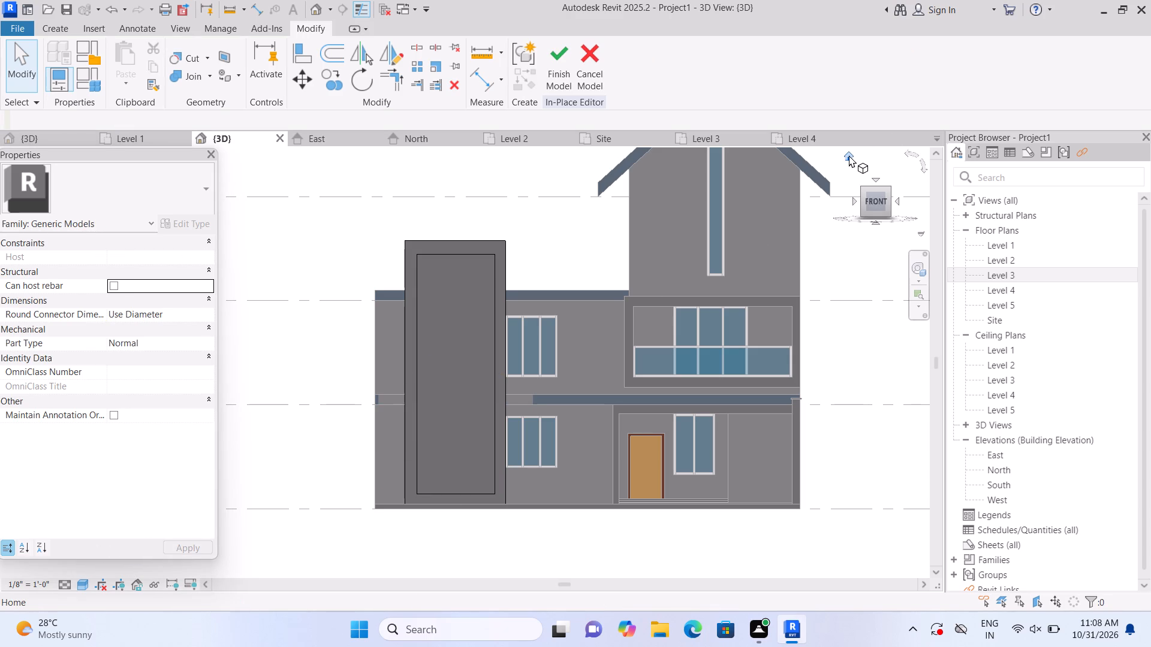
# Examine the recess in the feature panel from the building's front corner and straight from the front.
pyautogui.click(848, 155)
pyautogui.scroll(3, 251, 409)
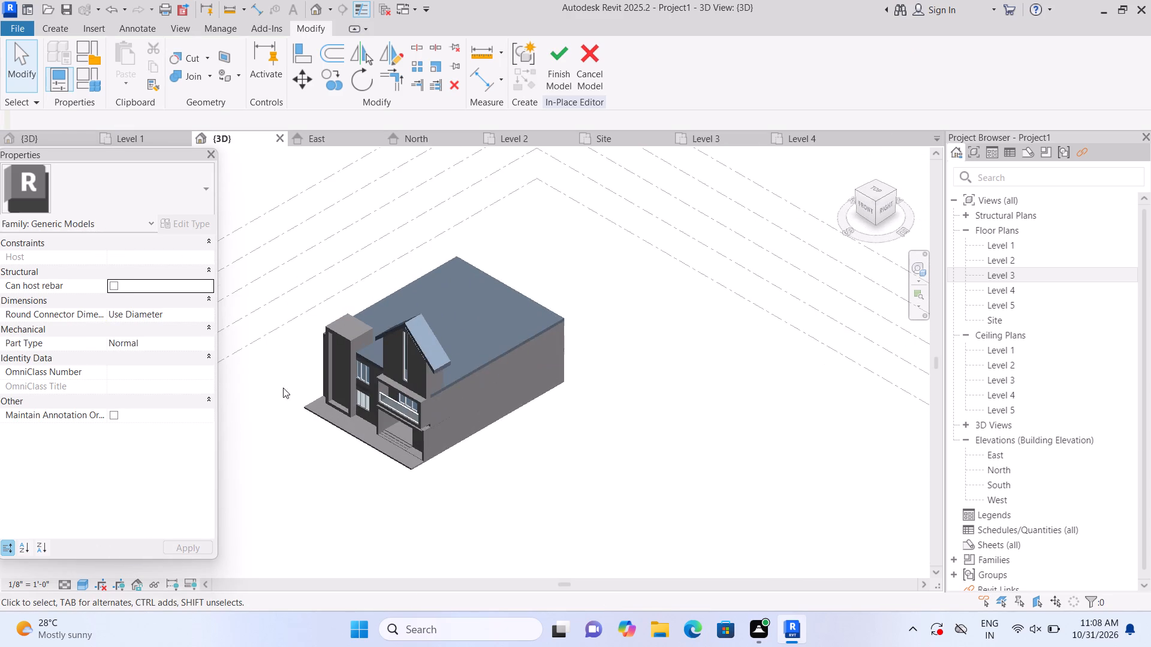
pyautogui.scroll(7, 283, 388)
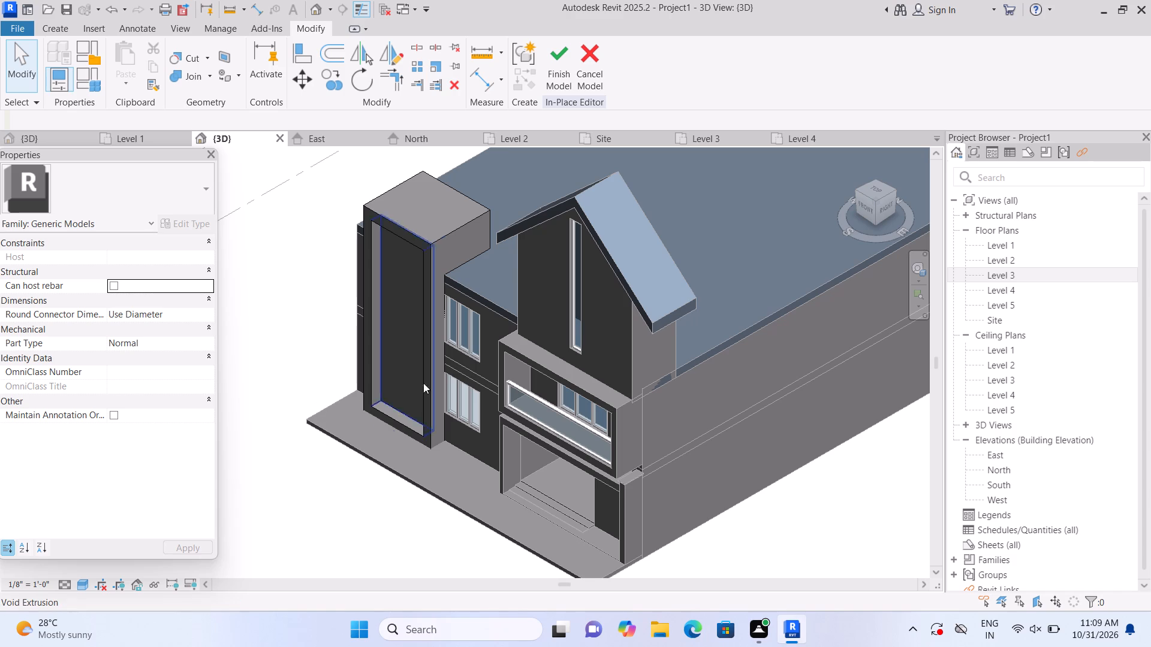
pyautogui.click(867, 203)
pyautogui.scroll(5, 354, 364)
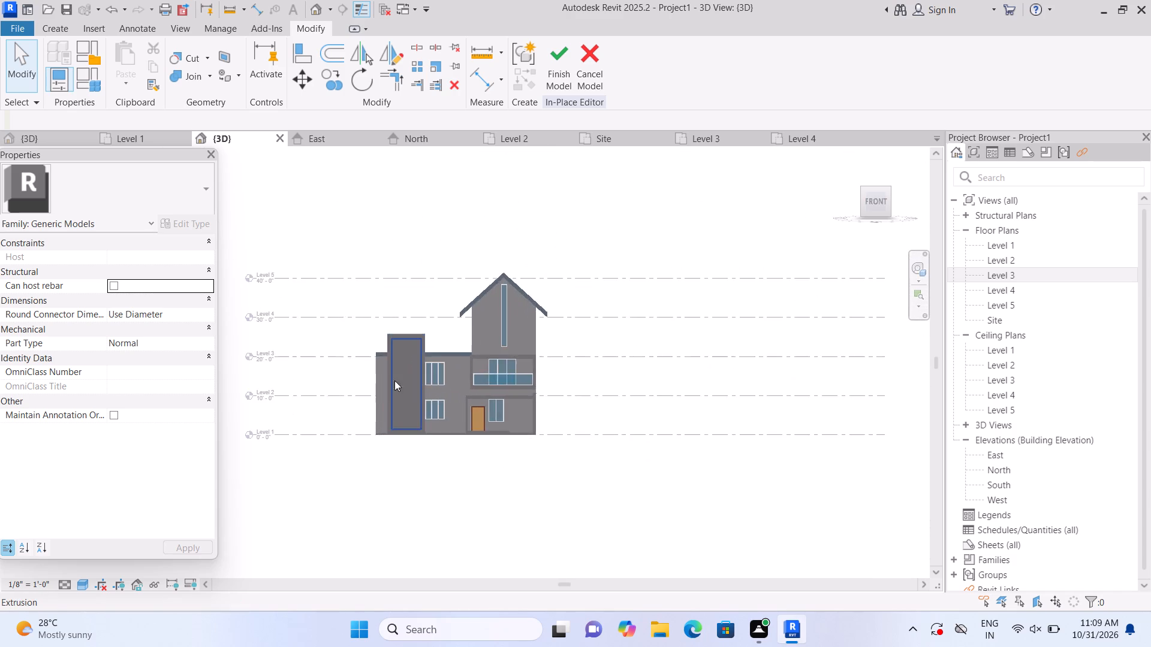
# Set the feature panel void's extrusion end to 1'-10".
pyautogui.scroll(3, 394, 380)
pyautogui.click(402, 404)
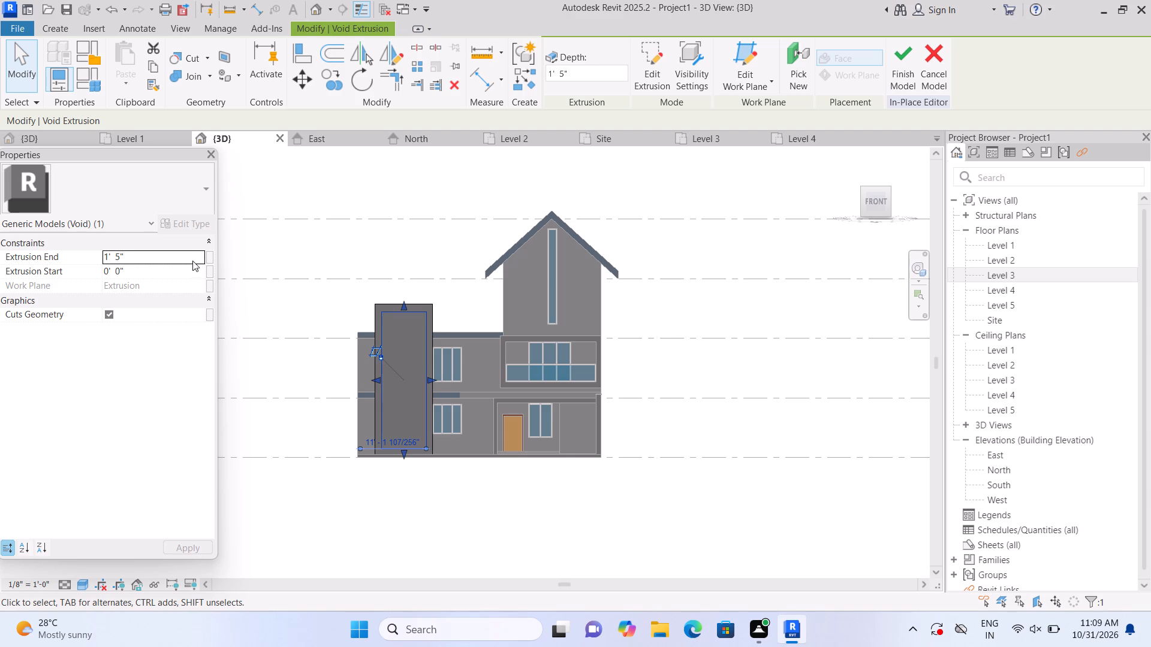
pyautogui.click(183, 254)
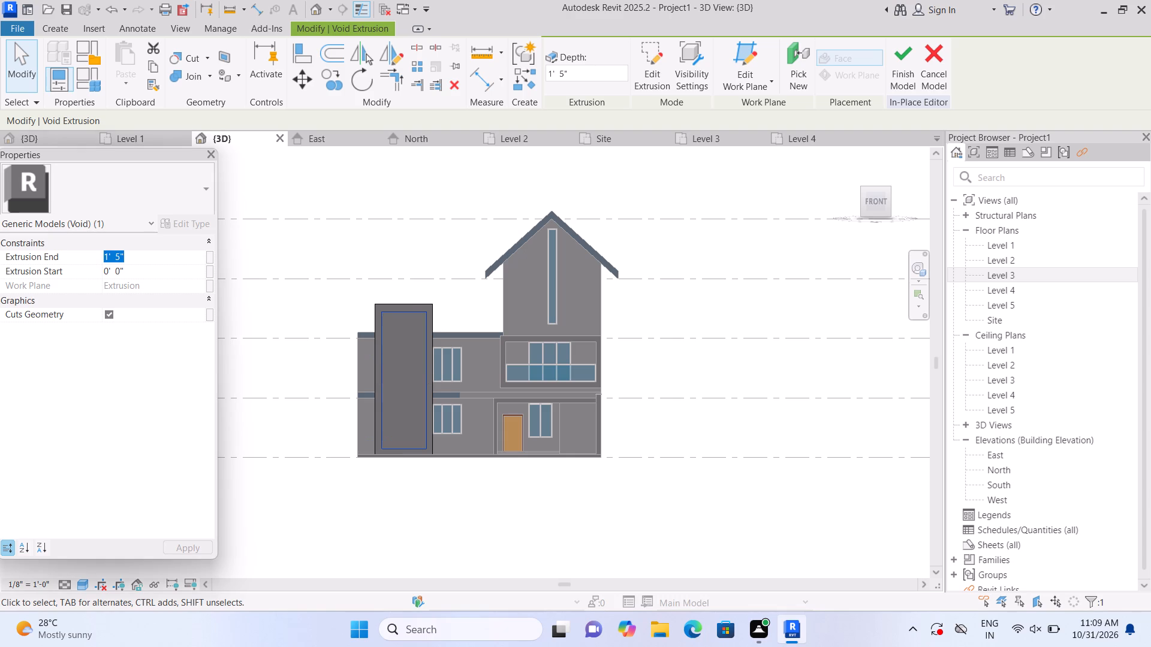
pyautogui.press('BackSpace')
pyautogui.write("1'")
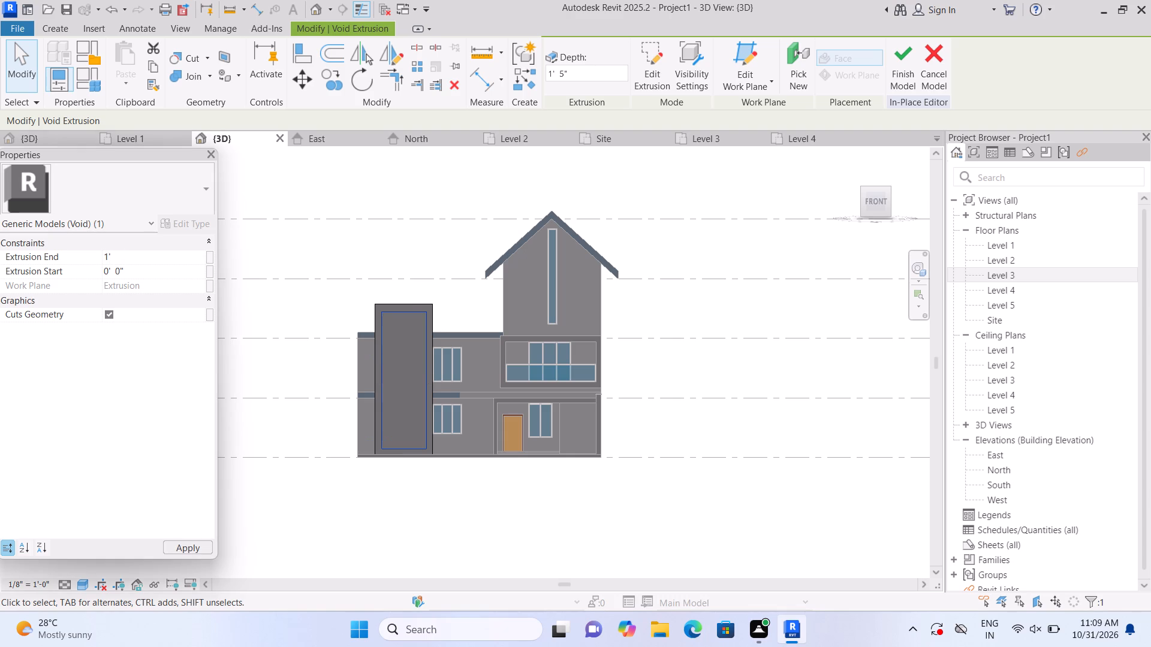
pyautogui.write('10"')
pyautogui.press('Return')
pyautogui.click(335, 533)
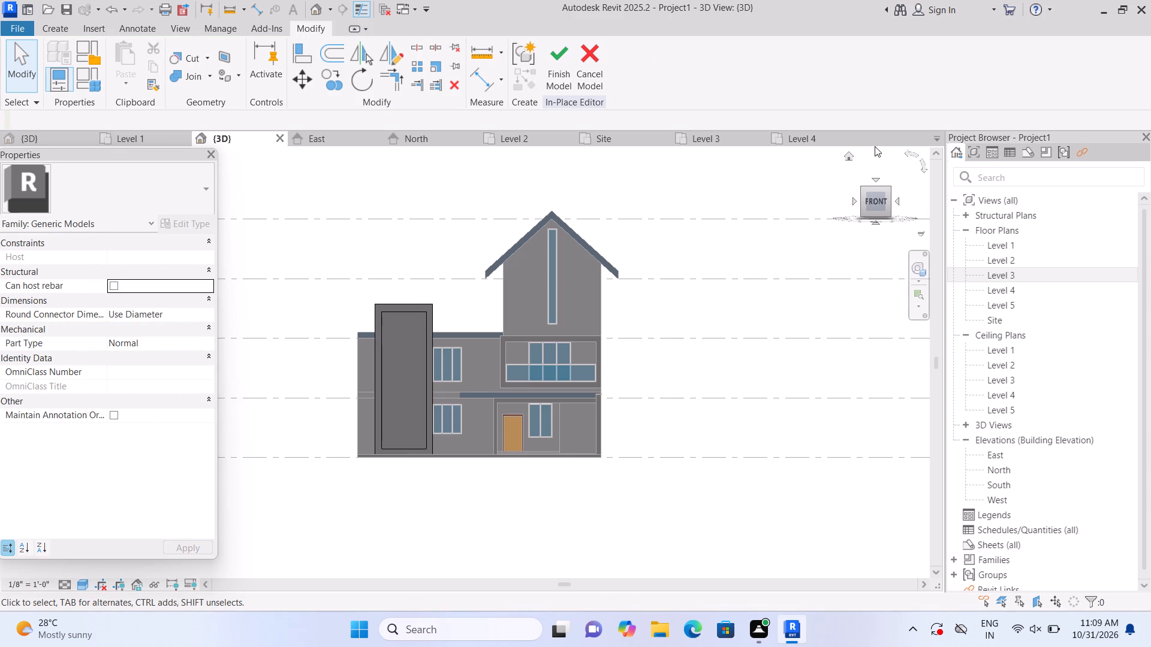
# Examine the deepened recess in the feature panel from the building's front corner.
pyautogui.click(849, 154)
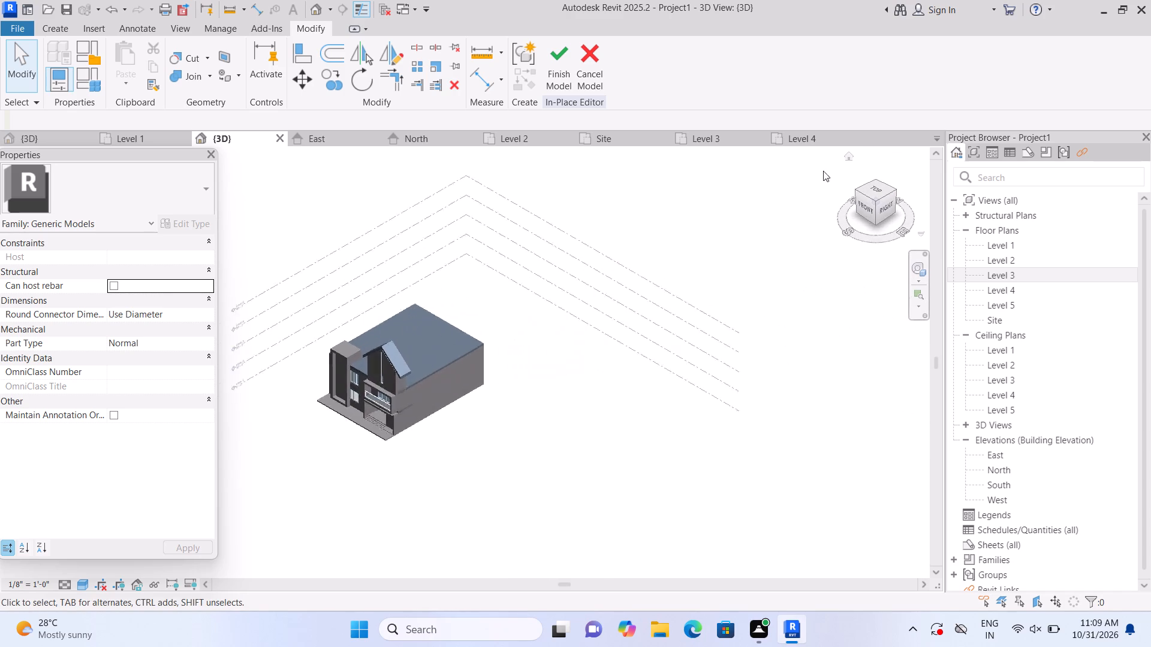
pyautogui.scroll(6, 305, 395)
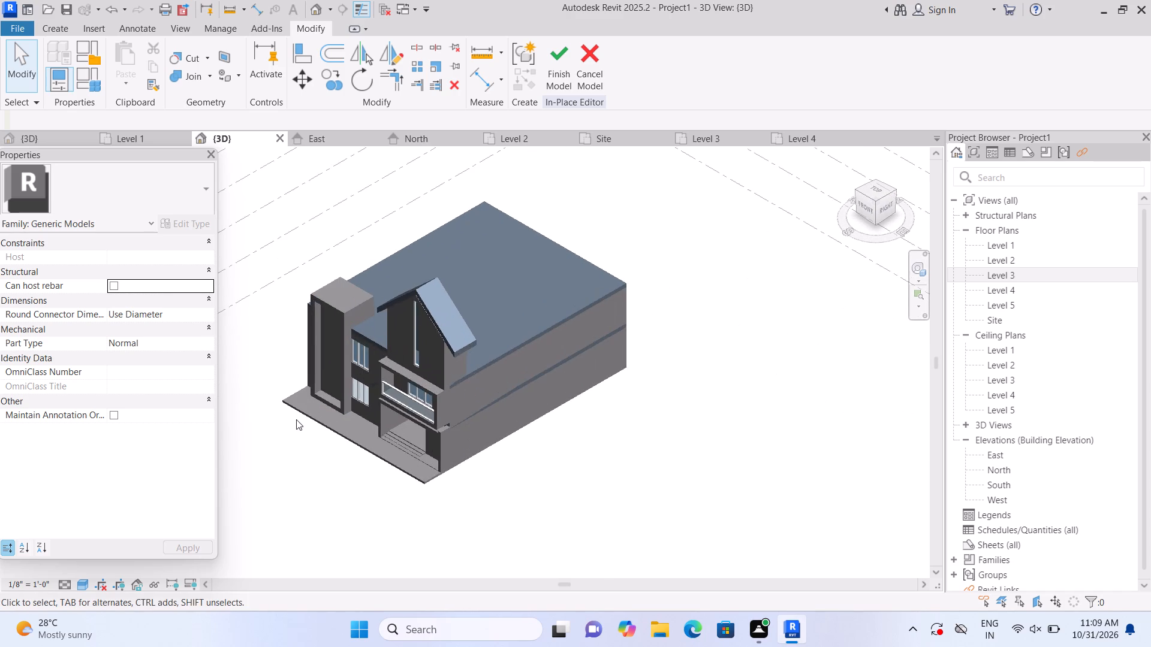
pyautogui.scroll(2, 296, 419)
pyautogui.moveTo(293, 442); pyautogui.dragTo(345, 493, button='middle')
pyautogui.scroll(2, 344, 488)
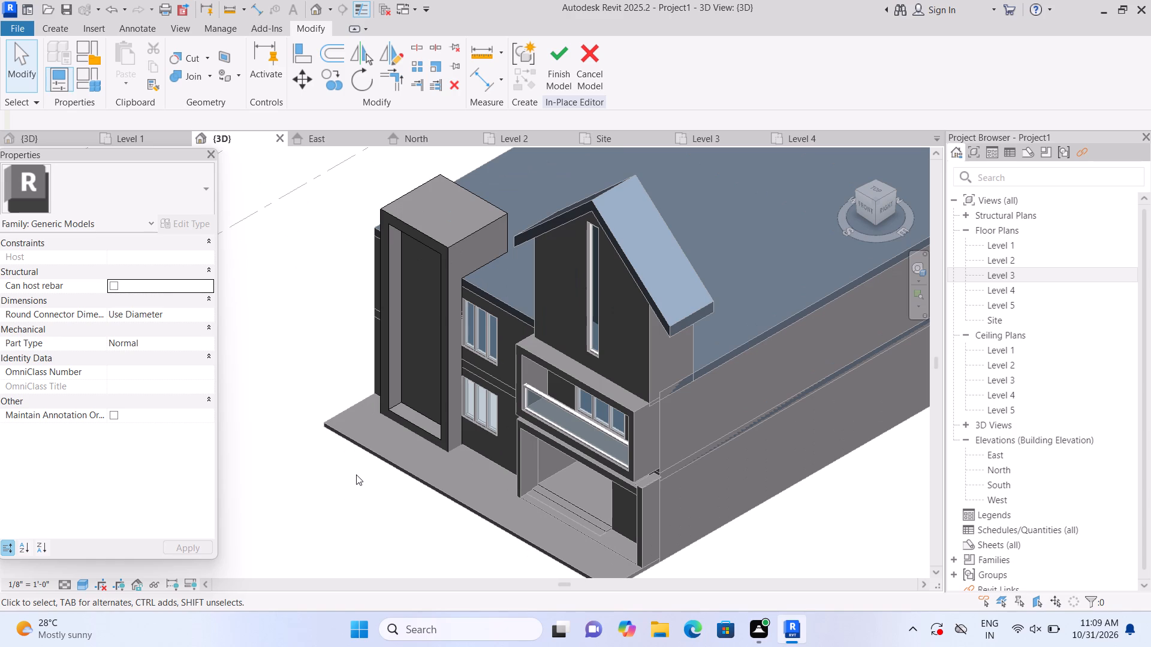
pyautogui.scroll(2, 436, 306)
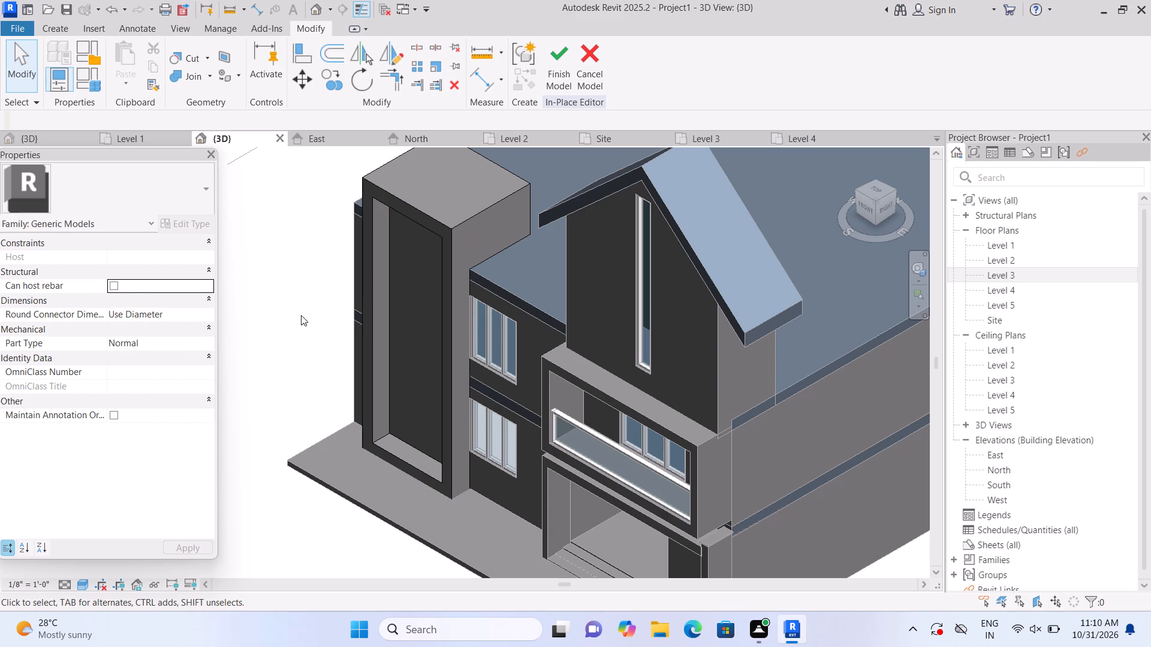
pyautogui.scroll(1, 302, 315)
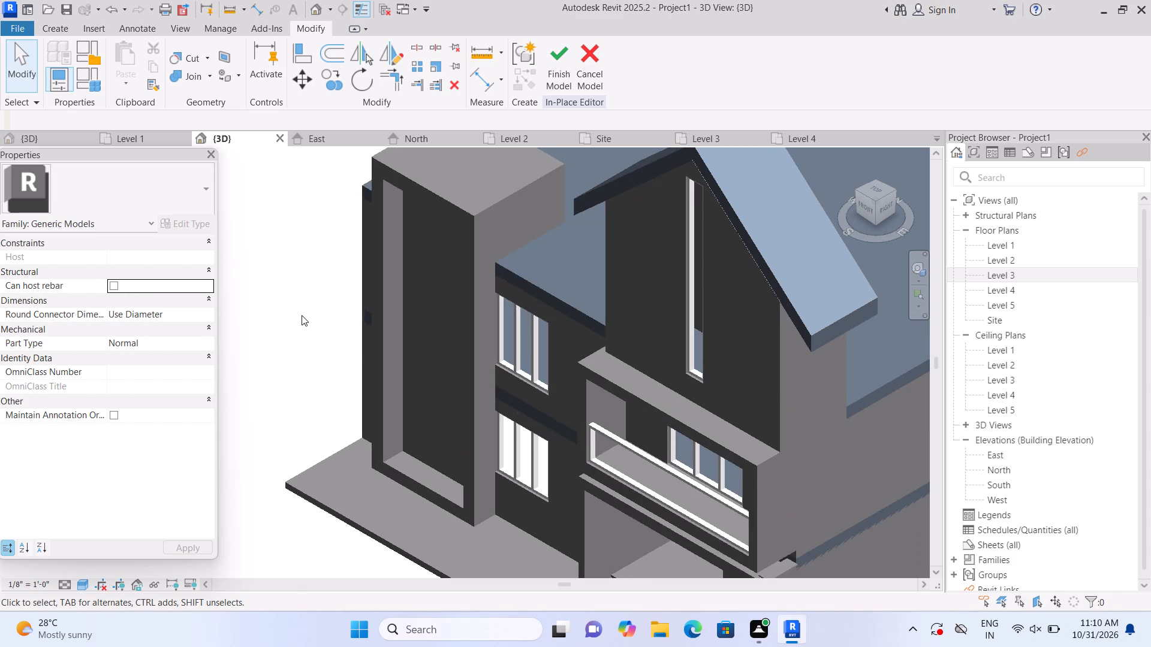
pyautogui.scroll(1, 302, 312)
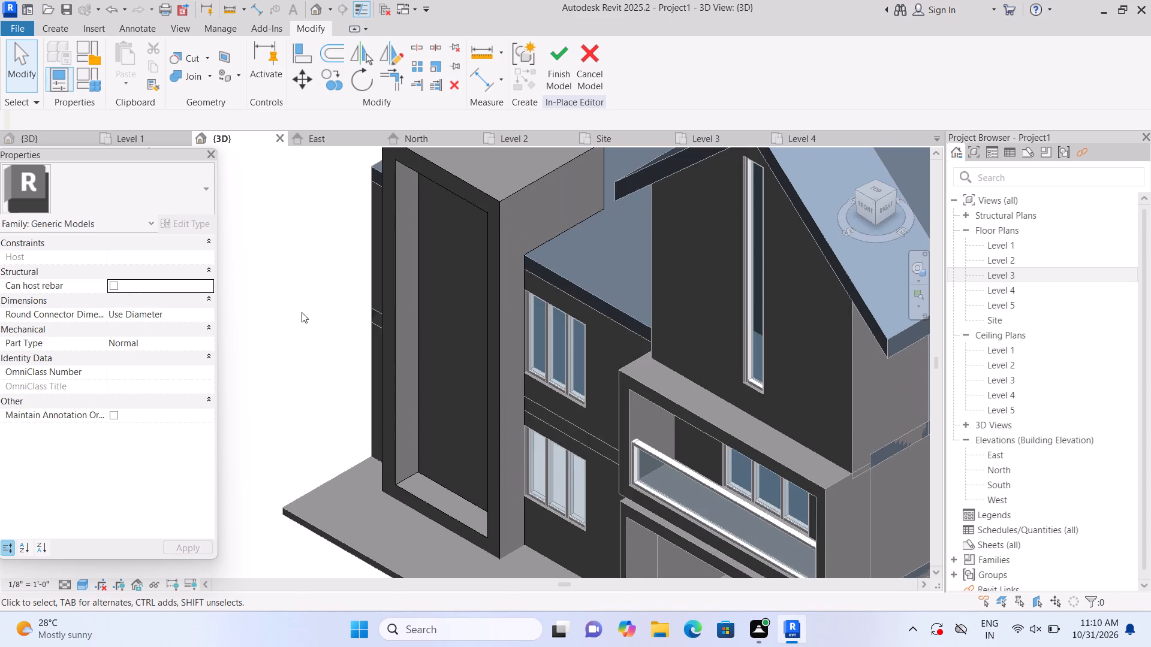
pyautogui.scroll(-2, 303, 316)
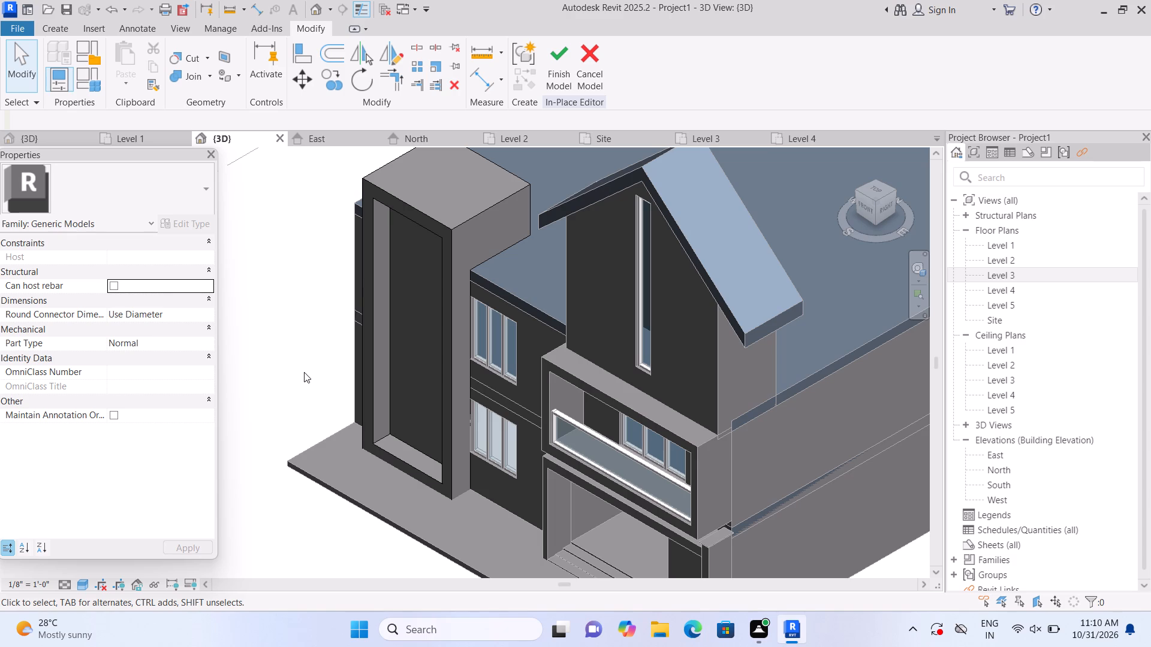
# Start a solid extrusion in the front view with its work plane on the 9" front wall beside the feature panel.
pyautogui.click(869, 206)
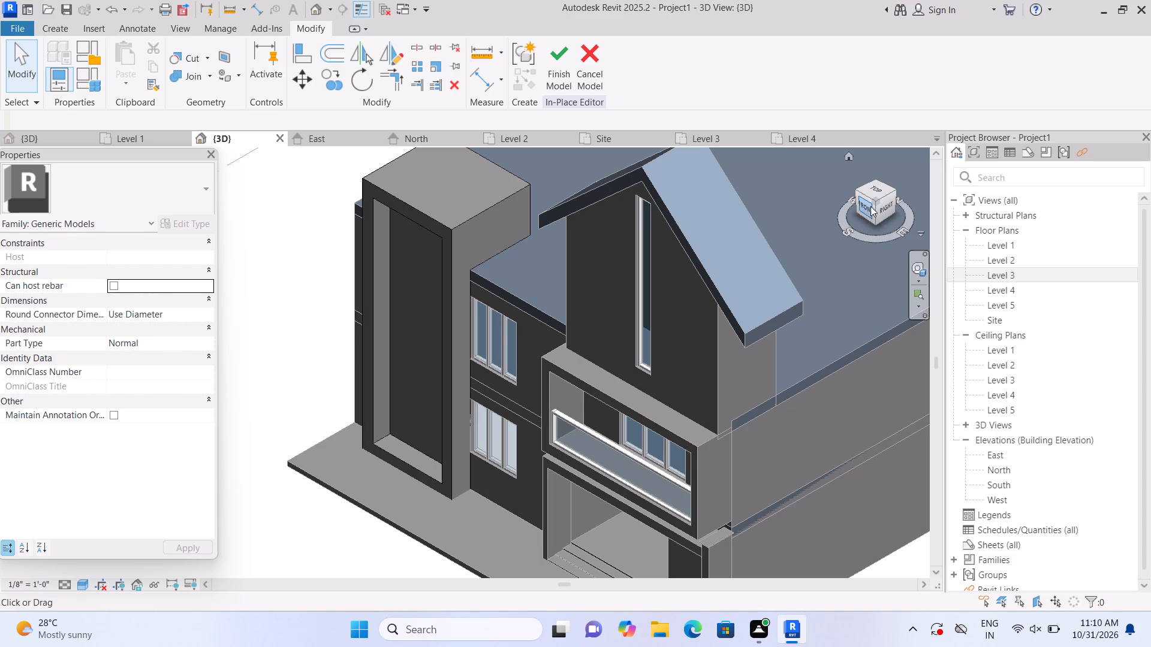
pyautogui.scroll(3, 351, 372)
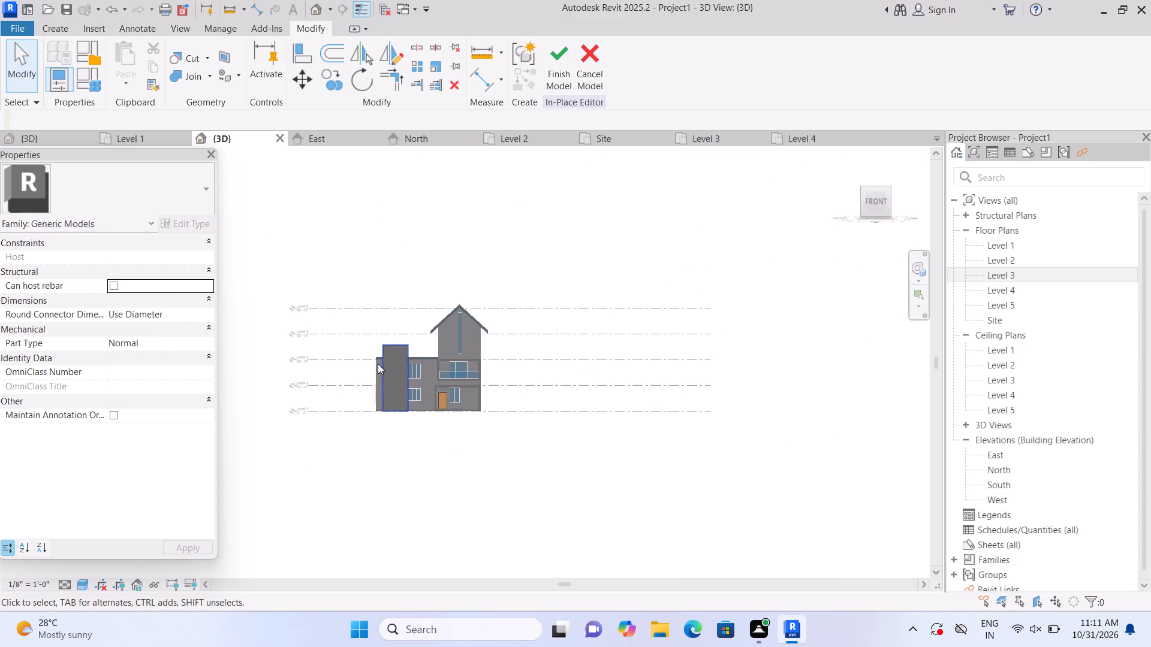
pyautogui.scroll(10, 378, 364)
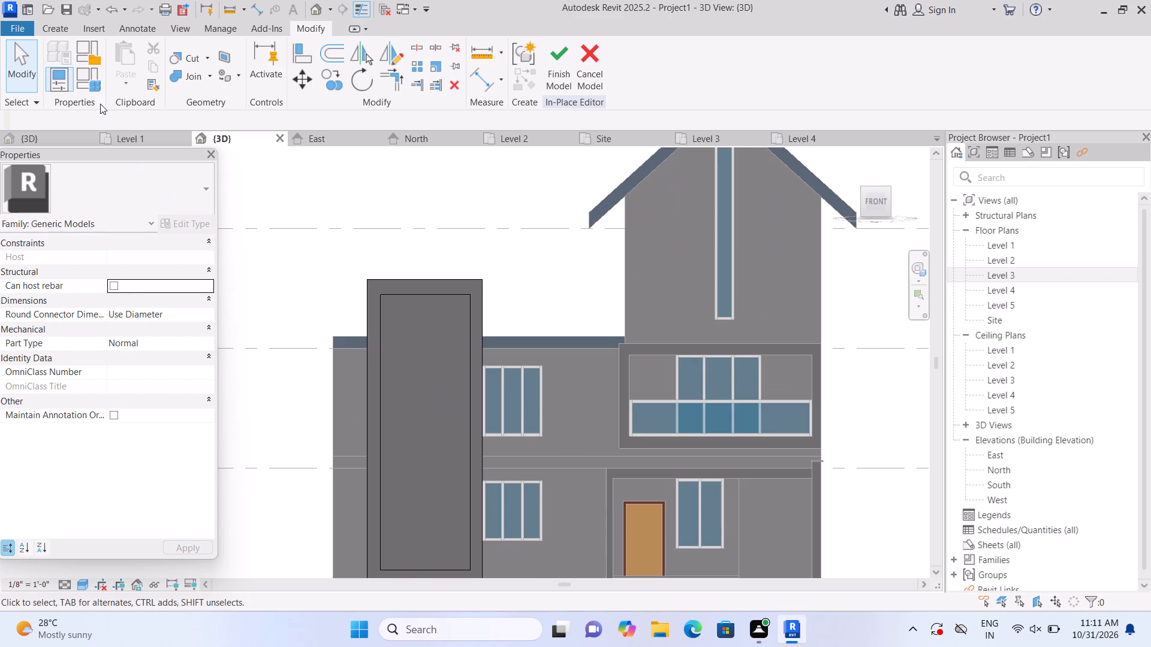
pyautogui.click(62, 21)
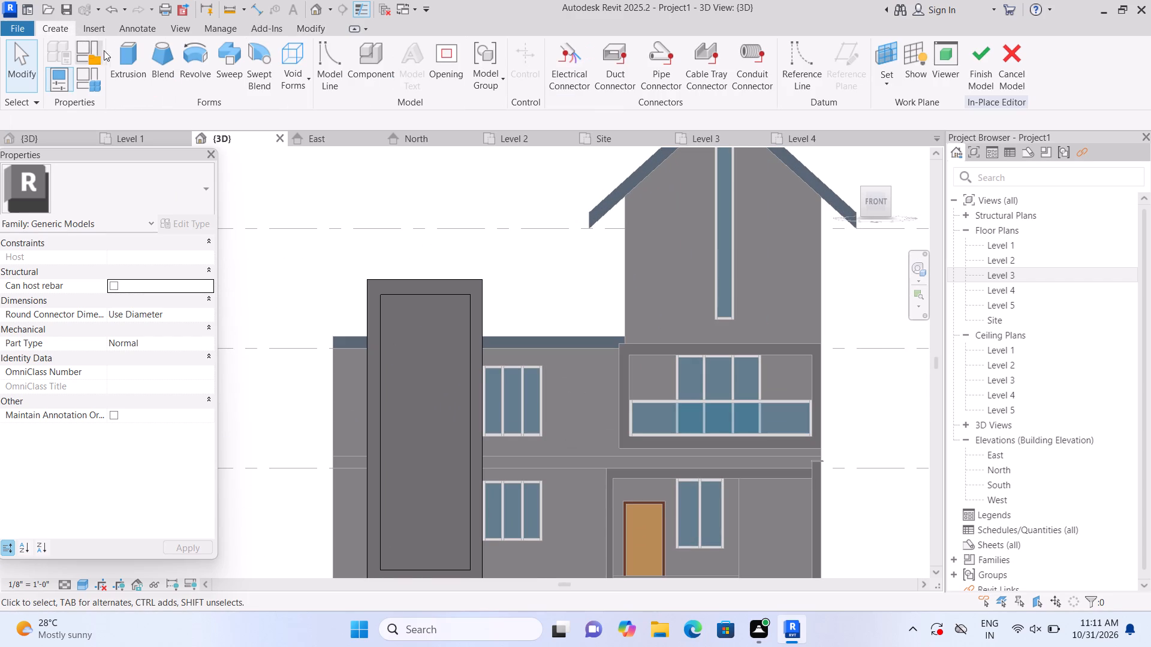
pyautogui.click(139, 53)
pyautogui.click(781, 87)
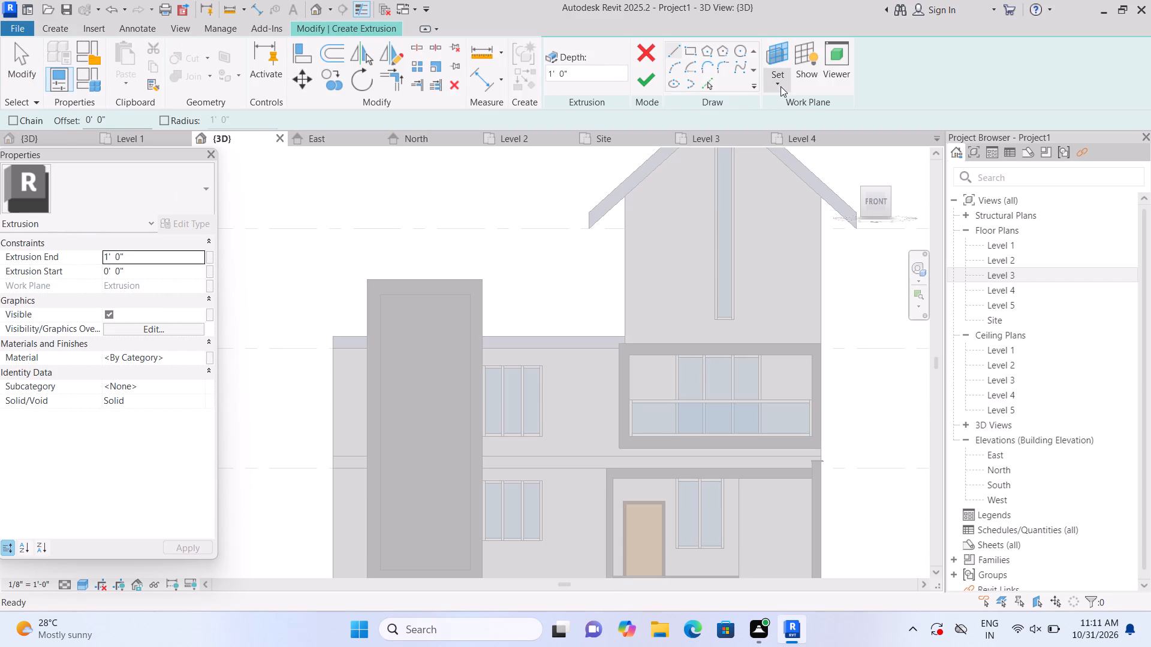
pyautogui.click(783, 132)
pyautogui.scroll(1, 592, 292)
pyautogui.moveTo(591, 294); pyautogui.dragTo(606, 122, button='middle')
pyautogui.click(569, 239)
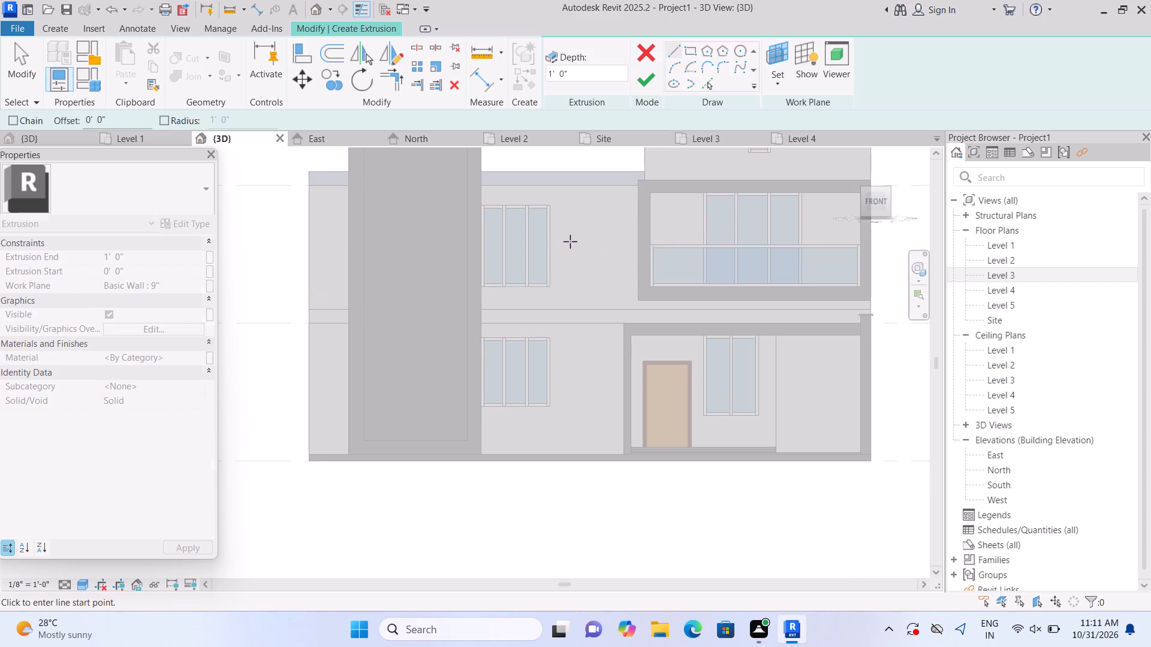
pyautogui.moveTo(571, 276); pyautogui.dragTo(571, 317, button='middle')
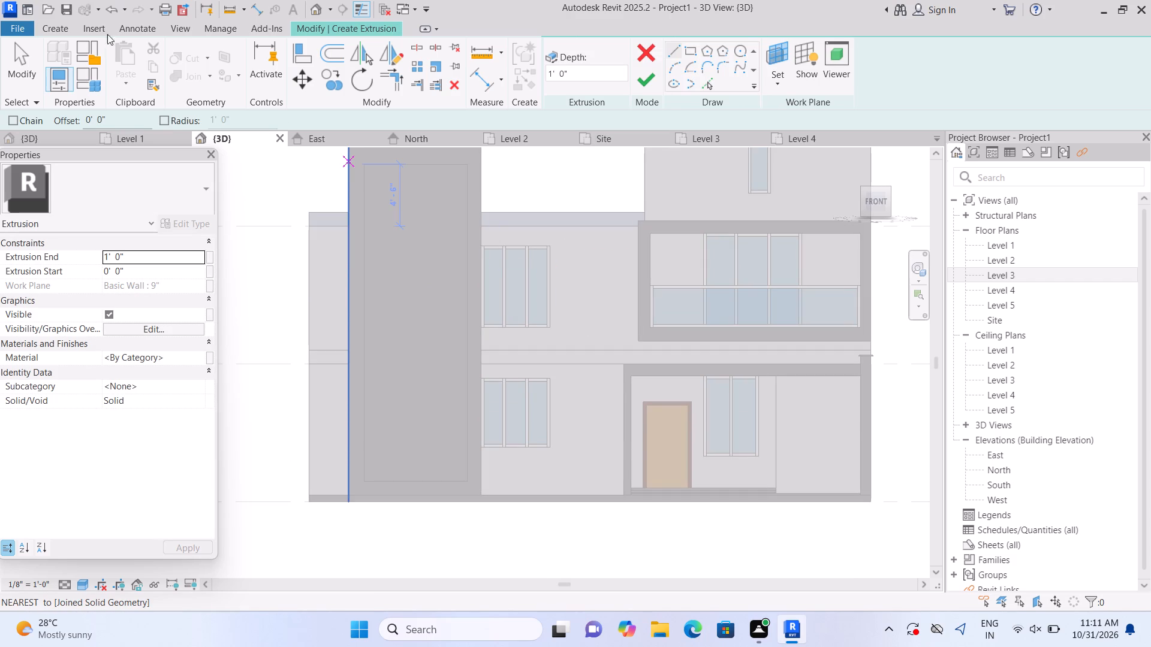
# Sketch a rectangle about 6'-6" by 0'-6" directly above the upper window beside the feature panel, and finish the extrusion 1'-0" deep.
pyautogui.click(690, 53)
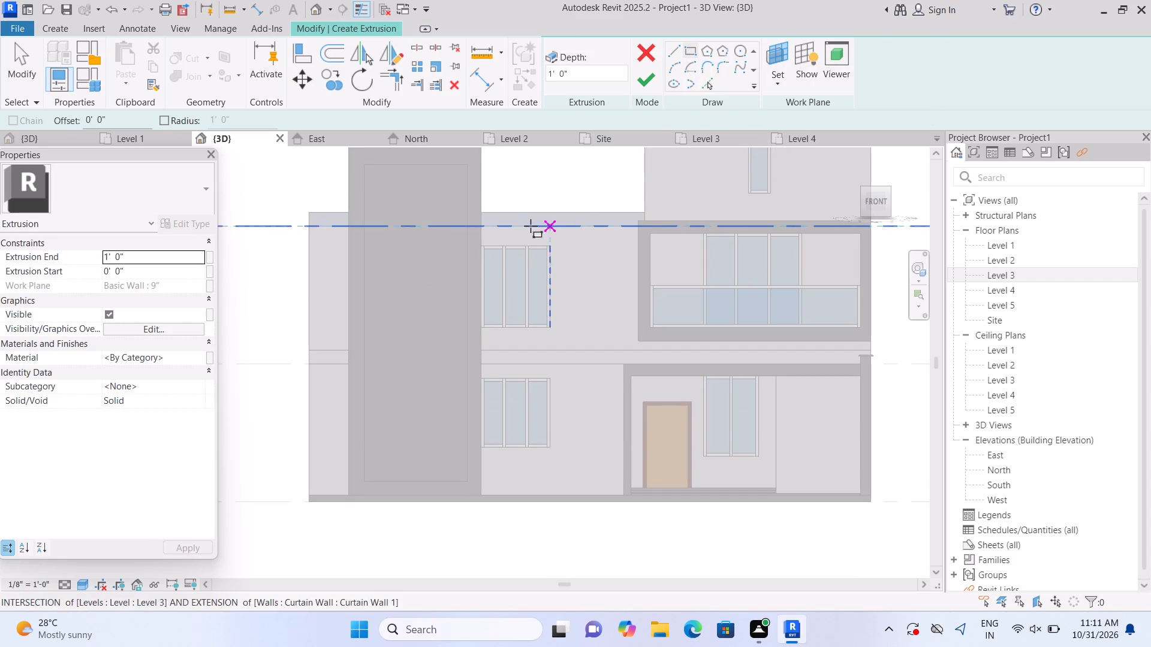
pyautogui.click(478, 243)
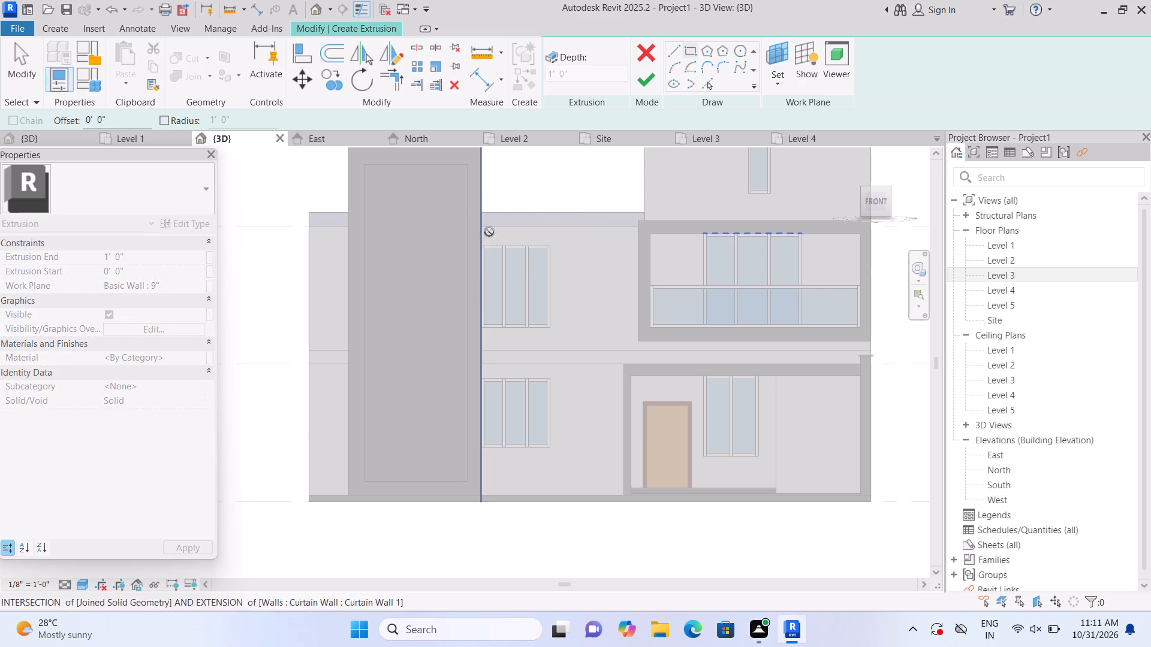
pyautogui.scroll(5, 568, 226)
pyautogui.scroll(-4, 570, 243)
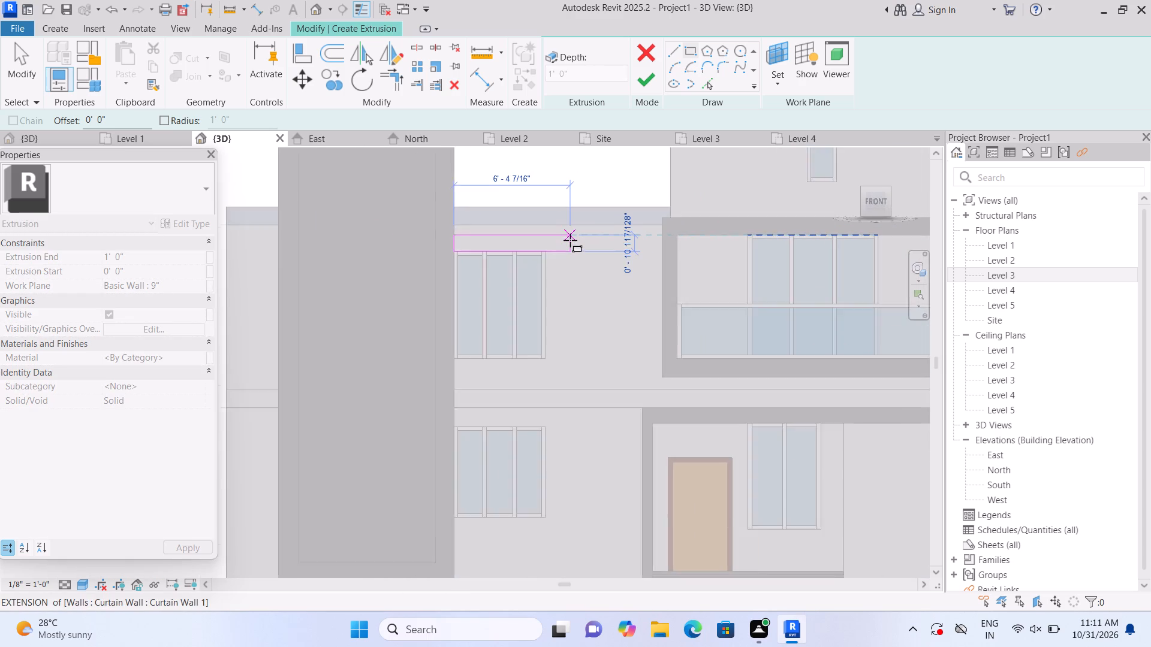
pyautogui.scroll(-1, 570, 240)
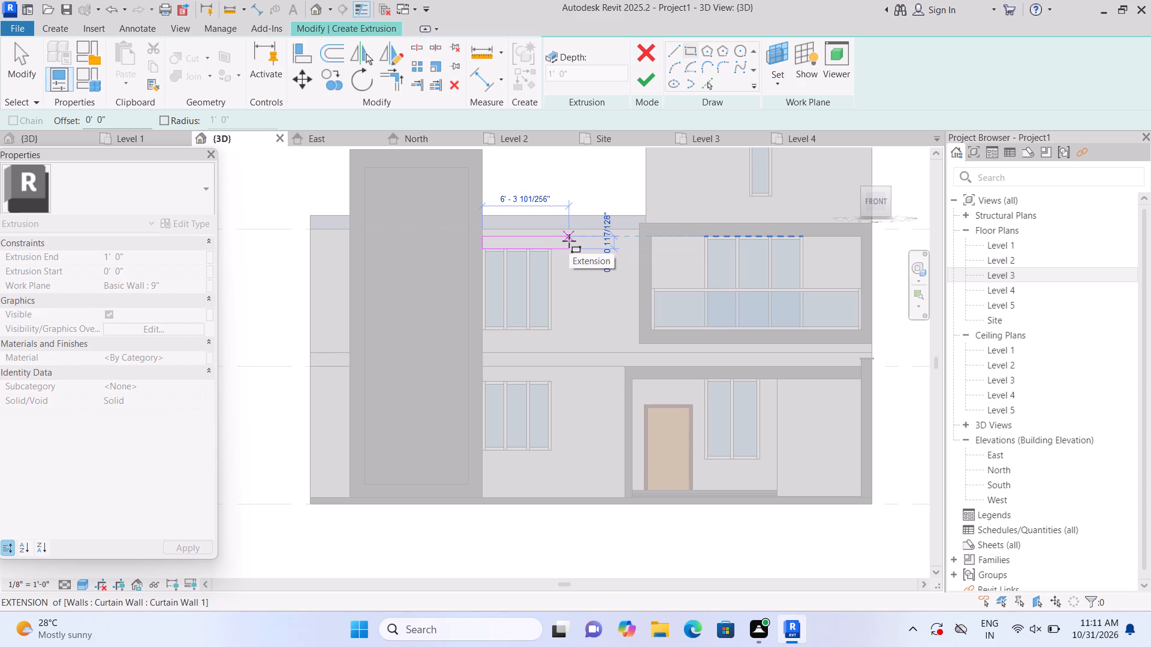
pyautogui.scroll(3, 569, 241)
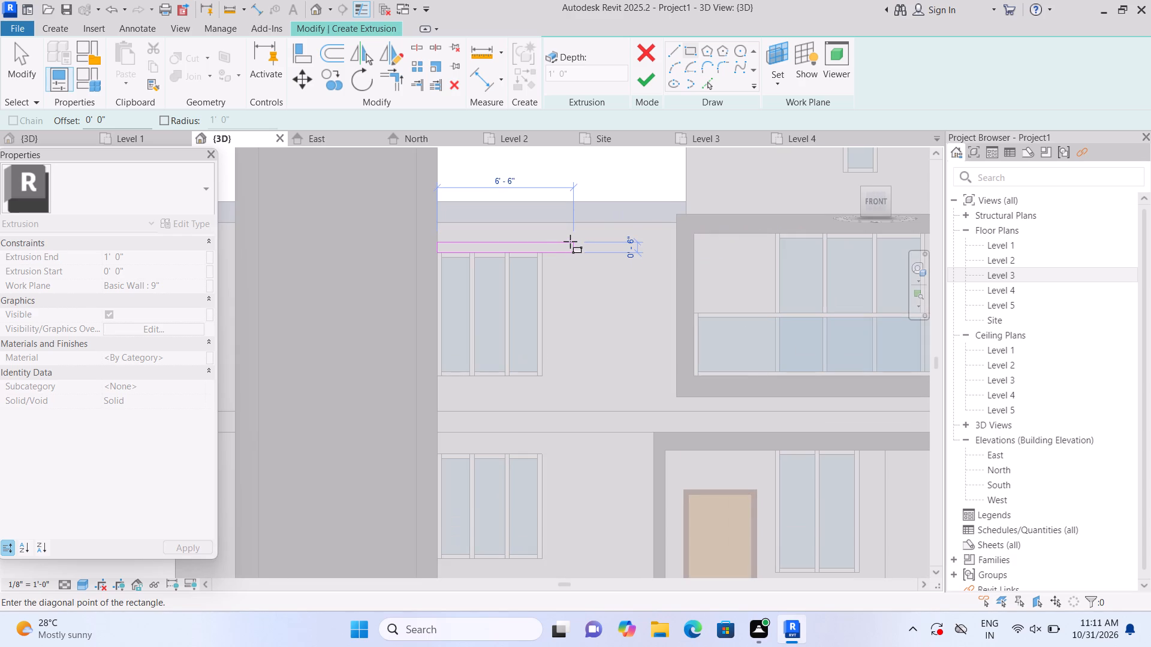
pyautogui.click(572, 243)
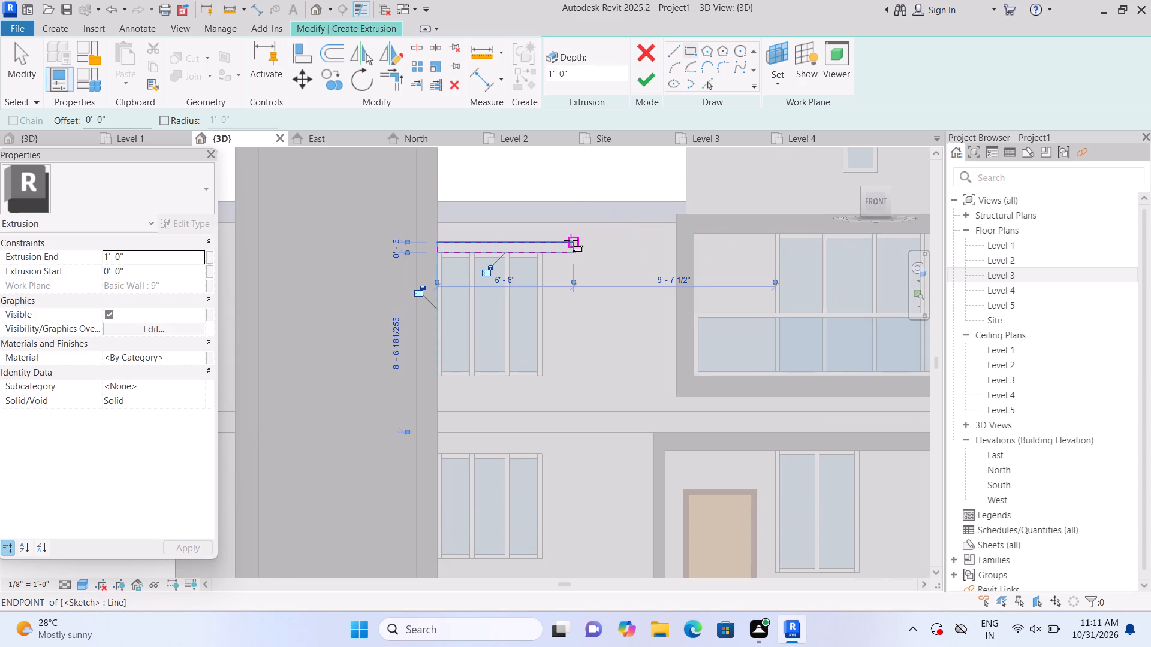
pyautogui.press('Escape')
pyautogui.click(637, 83)
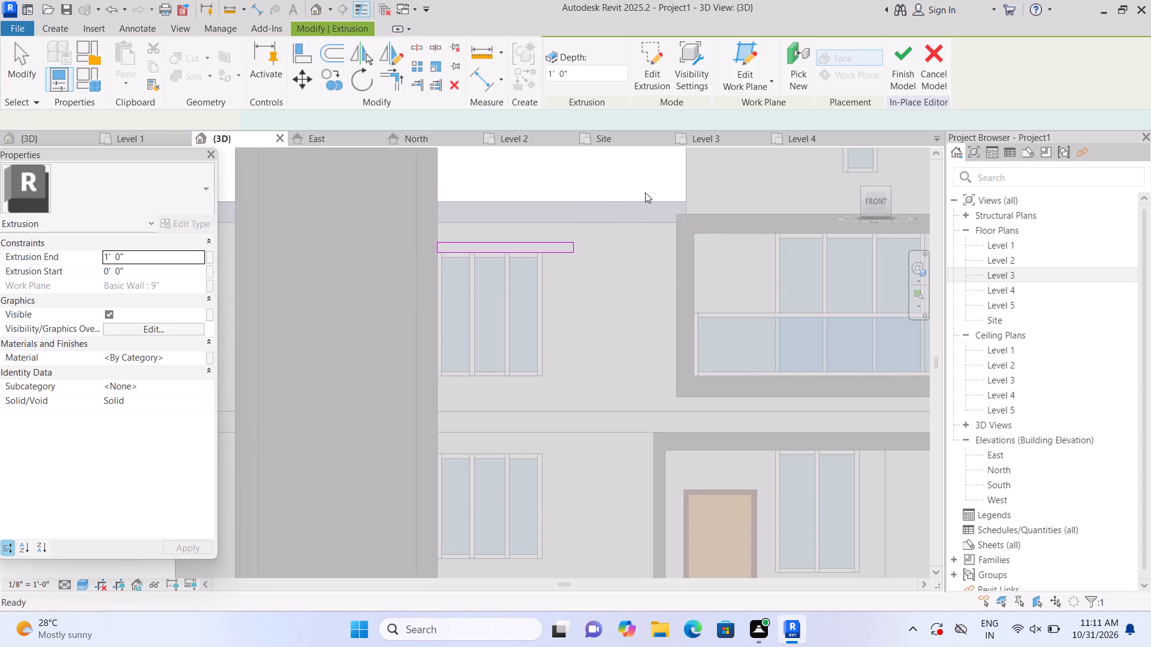
# Shorten the strip above the upper window by about 8" at its end away from the feature panel.
pyautogui.scroll(-1, 634, 247)
pyautogui.scroll(5, 599, 255)
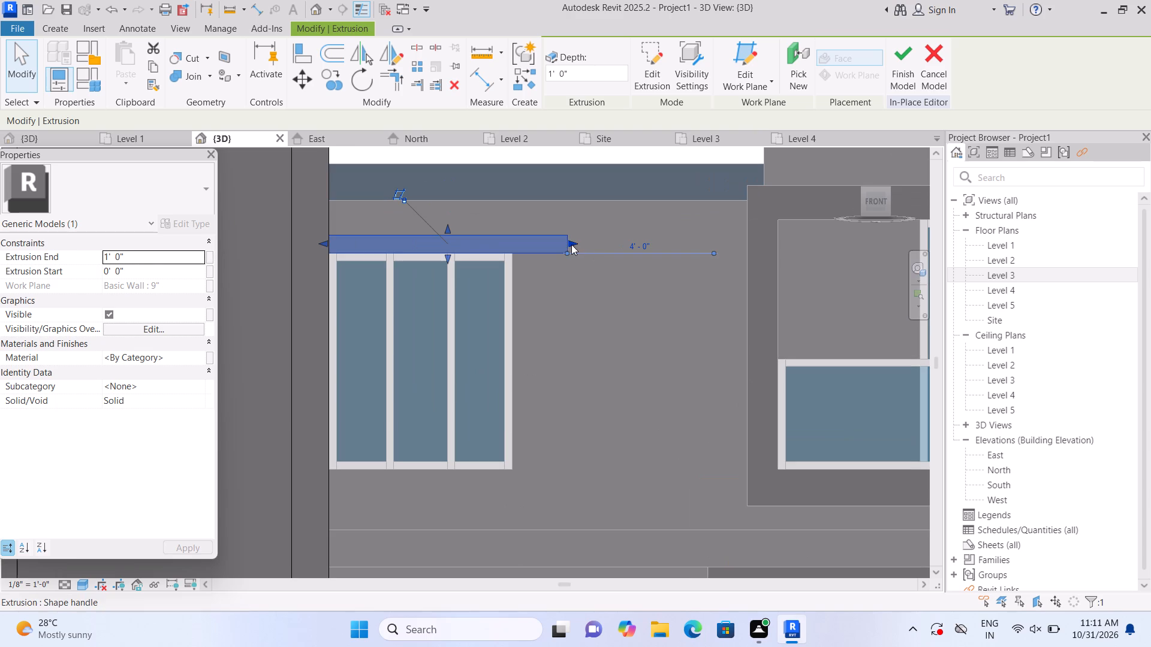
pyautogui.moveTo(571, 240); pyautogui.dragTo(552, 241)
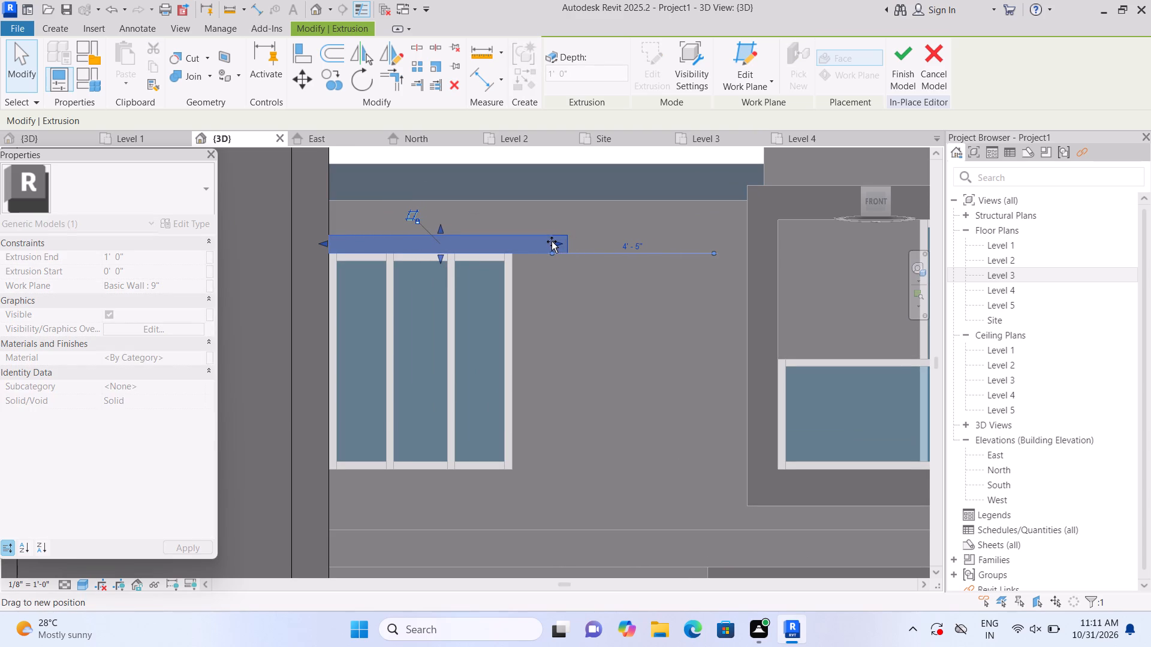
pyautogui.moveTo(552, 241); pyautogui.dragTo(543, 241)
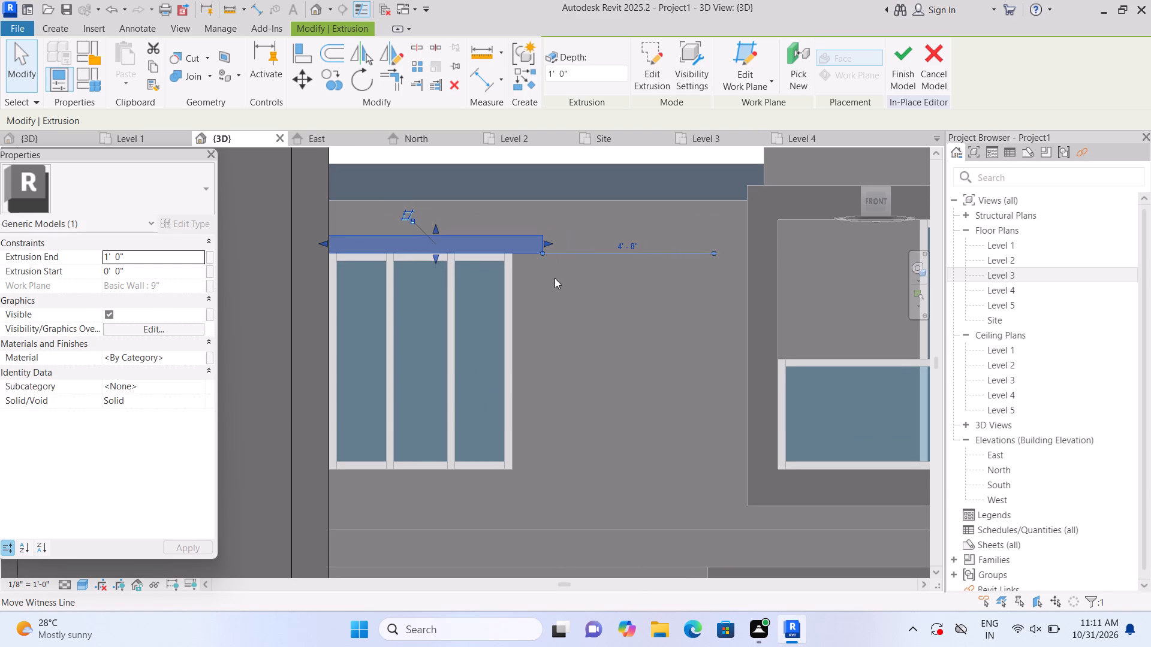
pyautogui.press('Escape')
# Extrude a vertical strip about 6'-6" tall and 0'-7" wide, 1'-0" deep, on the 9" front wall along the upper window's outer side.
pyautogui.click(58, 28)
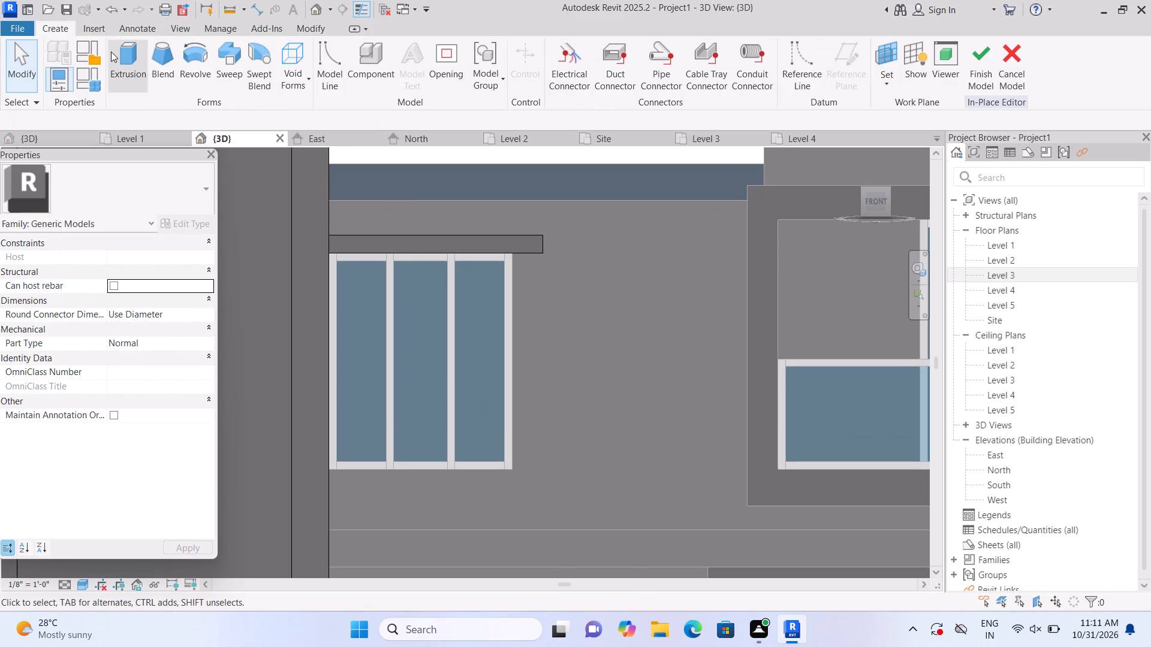
pyautogui.click(113, 53)
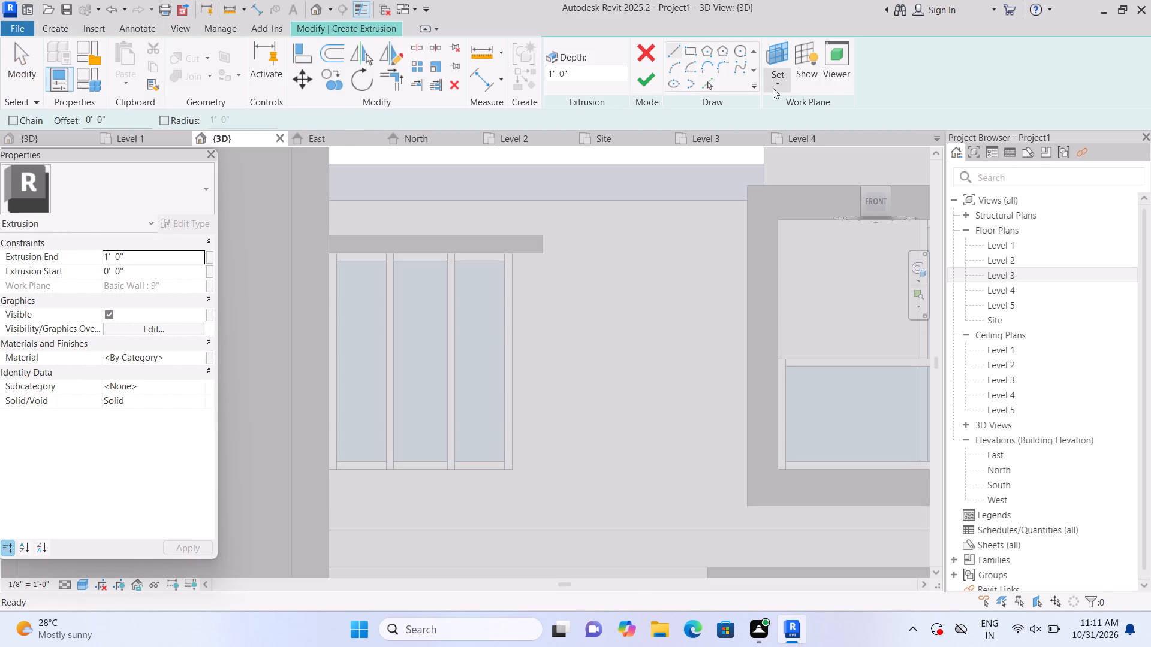
pyautogui.click(773, 88)
pyautogui.click(778, 126)
pyautogui.click(610, 291)
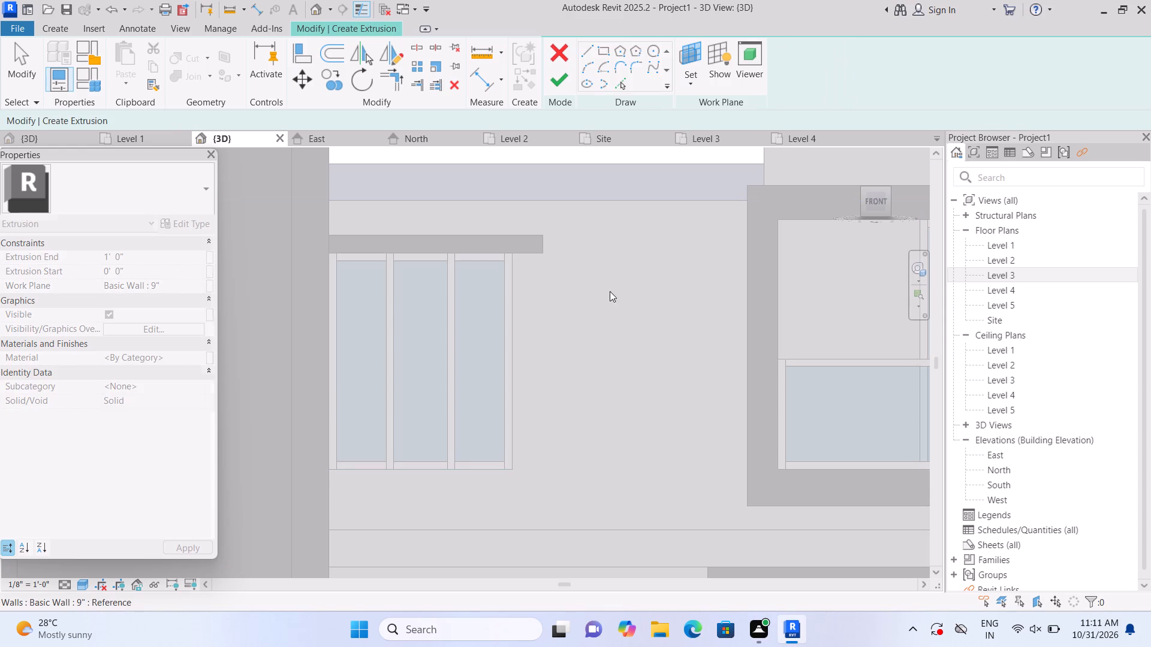
pyautogui.click(686, 49)
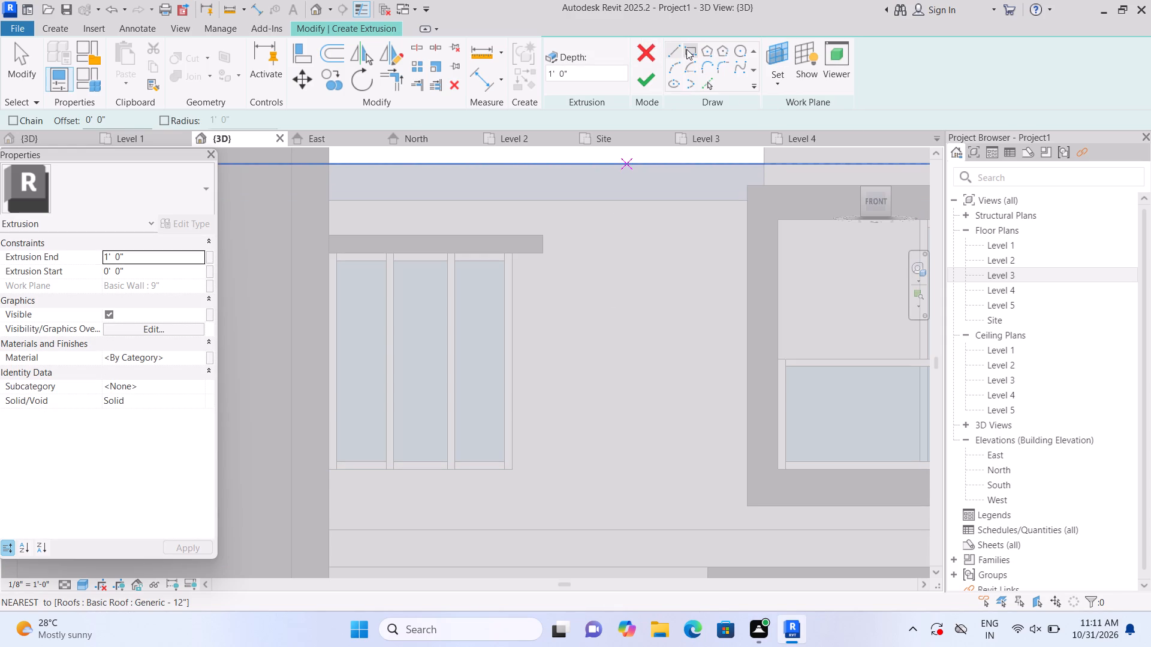
pyautogui.scroll(1, 540, 285)
pyautogui.click(509, 252)
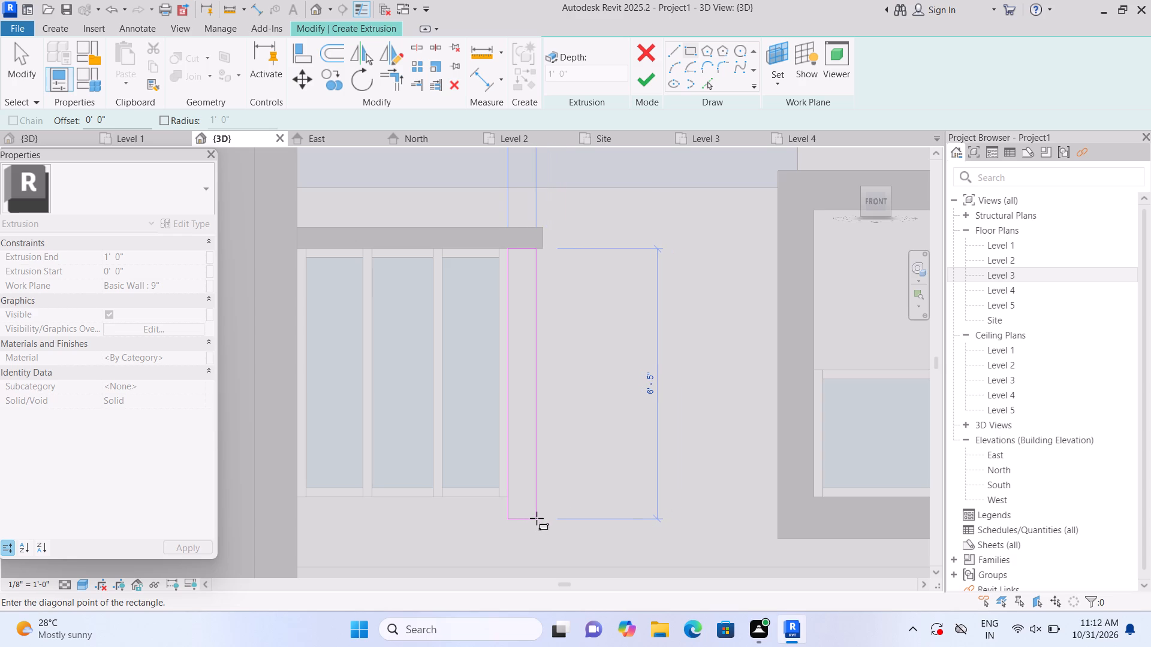
pyautogui.scroll(2, 541, 522)
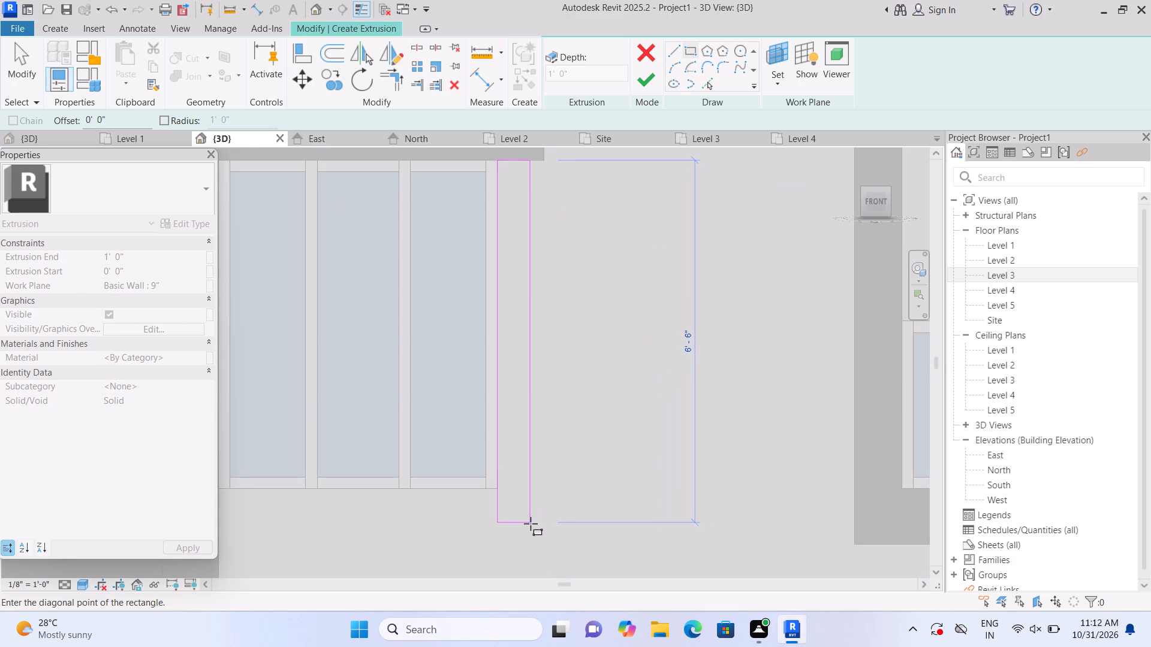
pyautogui.click(529, 524)
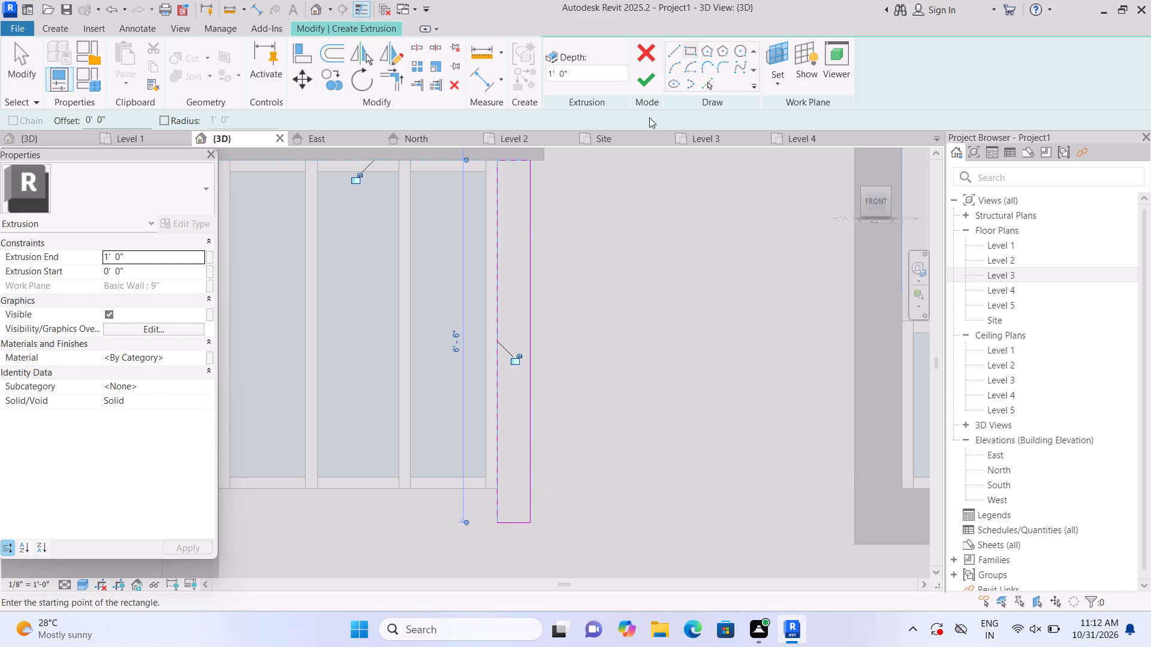
pyautogui.click(651, 80)
# Shorten the horizontal strip above the upper window so its end aligns with the vertical strip's outer edge.
pyautogui.scroll(1, 598, 223)
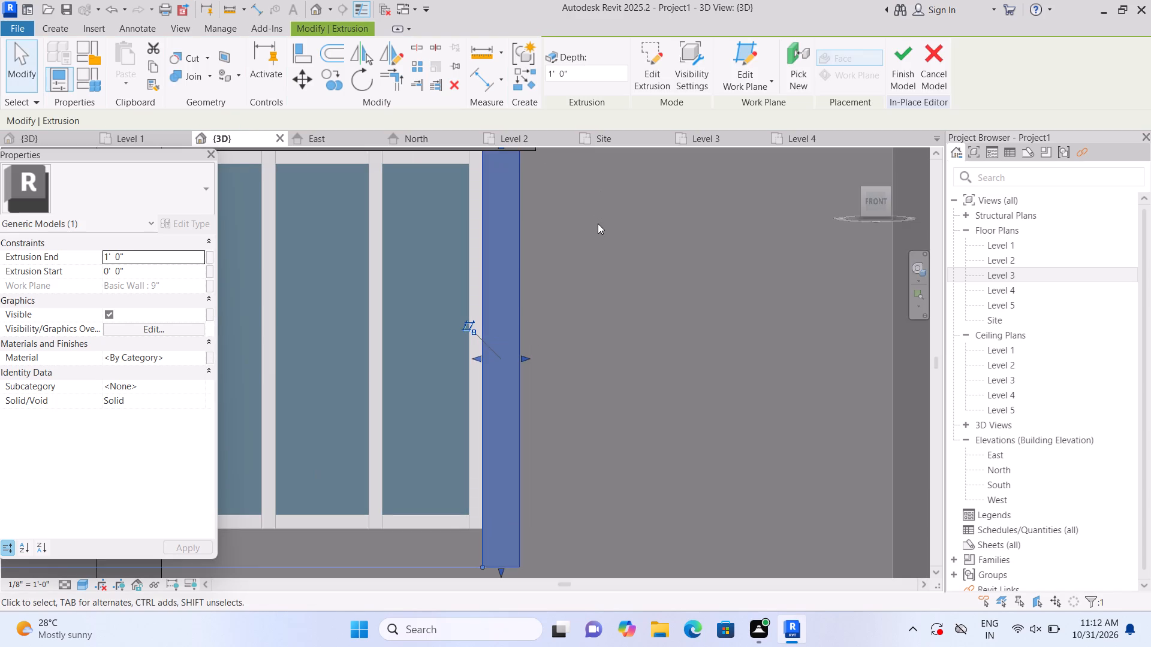
pyautogui.moveTo(602, 234); pyautogui.dragTo(617, 379, button='middle')
pyautogui.scroll(2, 580, 303)
pyautogui.click(541, 261)
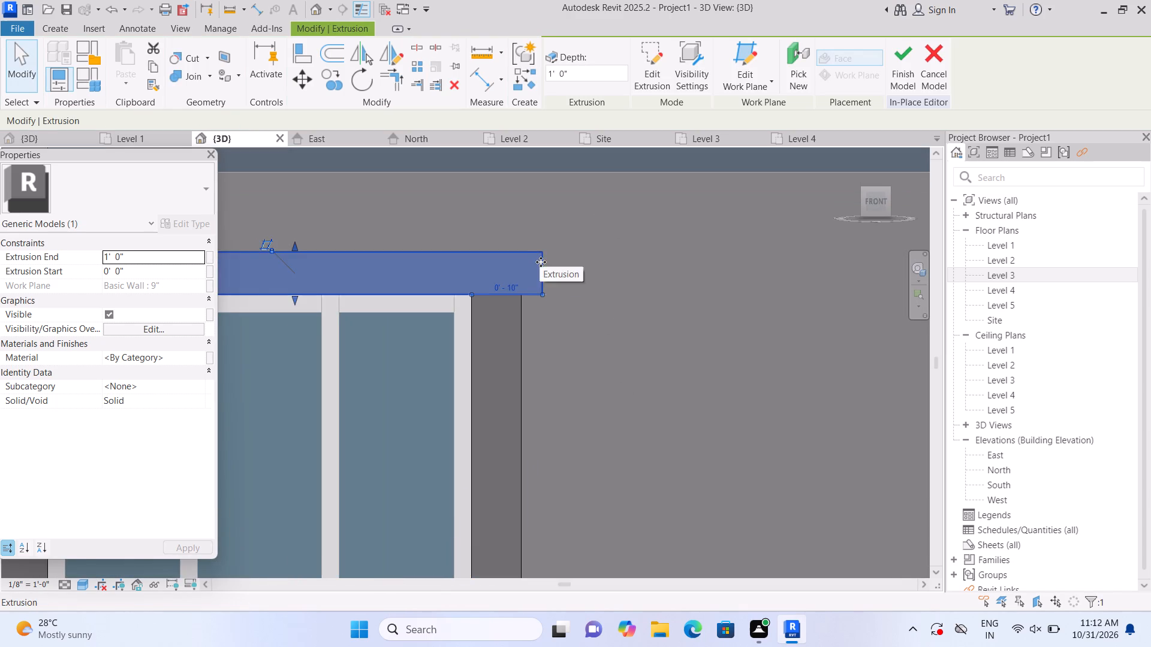
pyautogui.scroll(2, 541, 262)
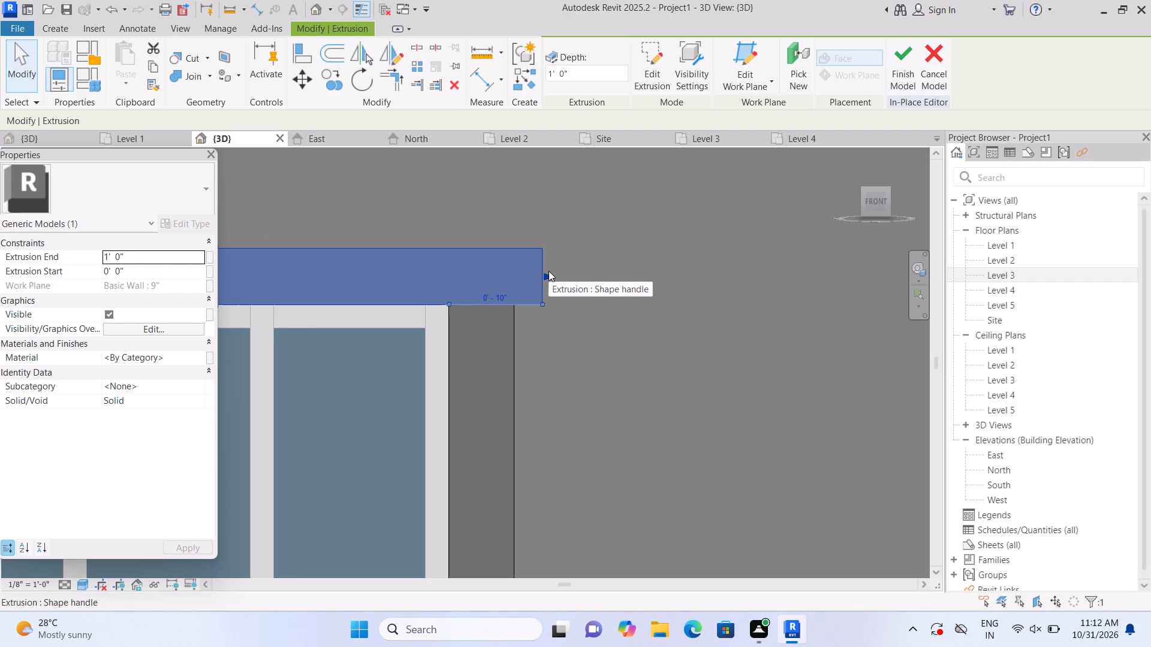
pyautogui.scroll(3, 549, 271)
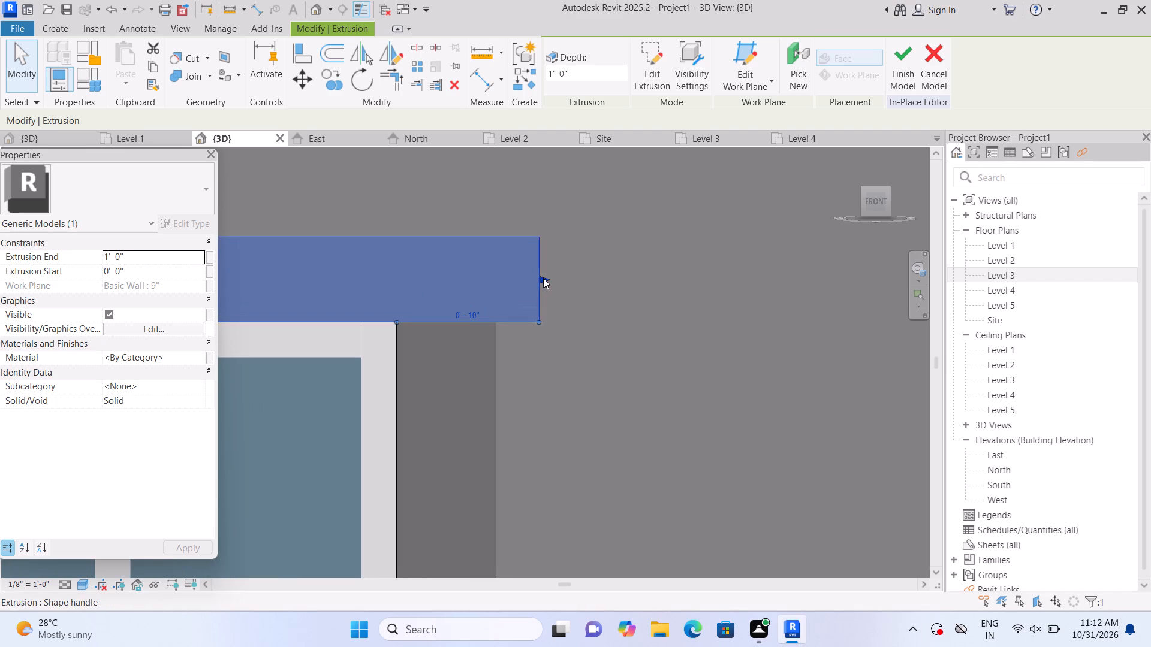
pyautogui.moveTo(543, 278); pyautogui.dragTo(501, 283)
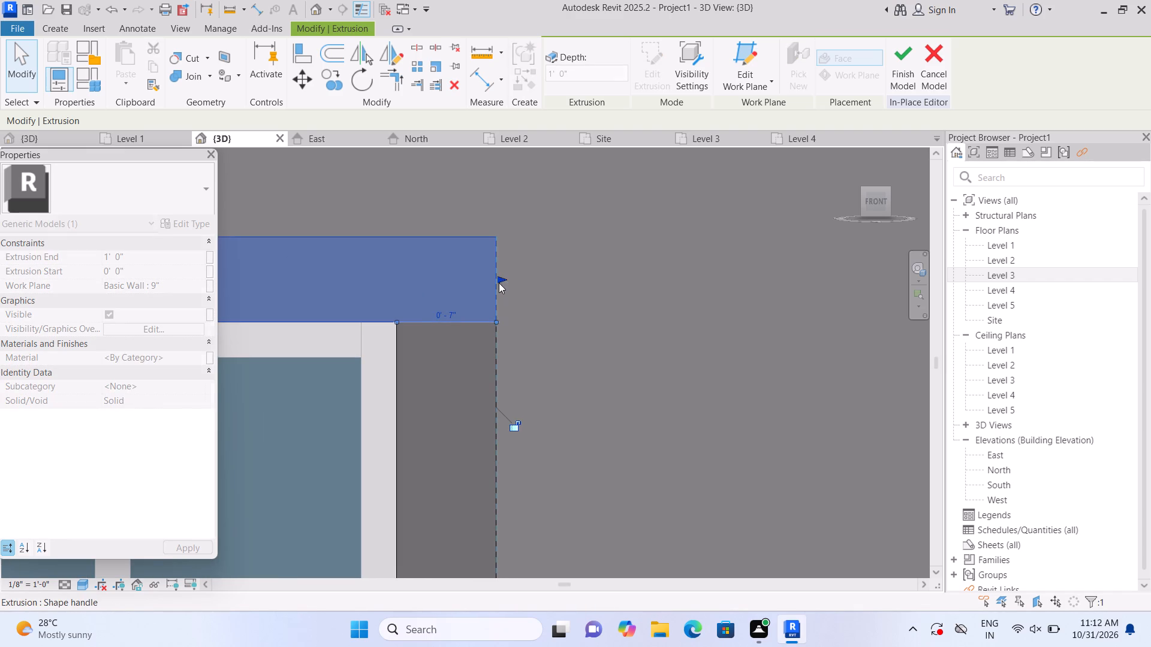
pyautogui.click(529, 292)
pyautogui.scroll(-8, 532, 292)
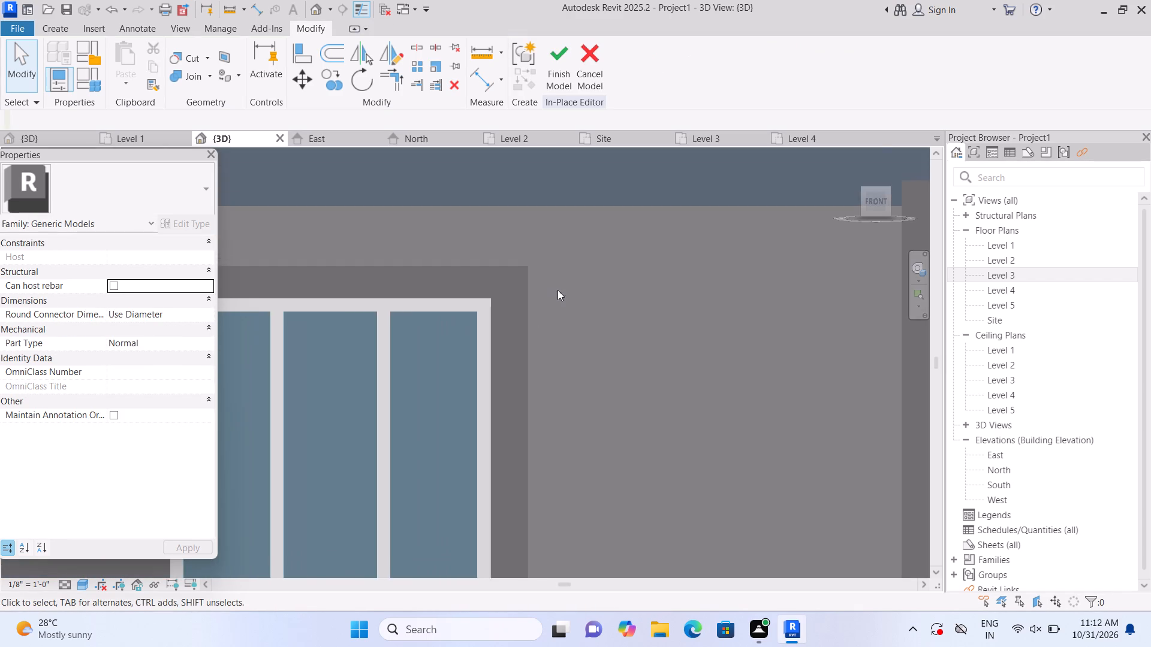
# Extend the vertical strip's lower end down to the level of the lower window's top edge.
pyautogui.scroll(-2, 558, 290)
pyautogui.moveTo(572, 387); pyautogui.dragTo(598, 279, button='middle')
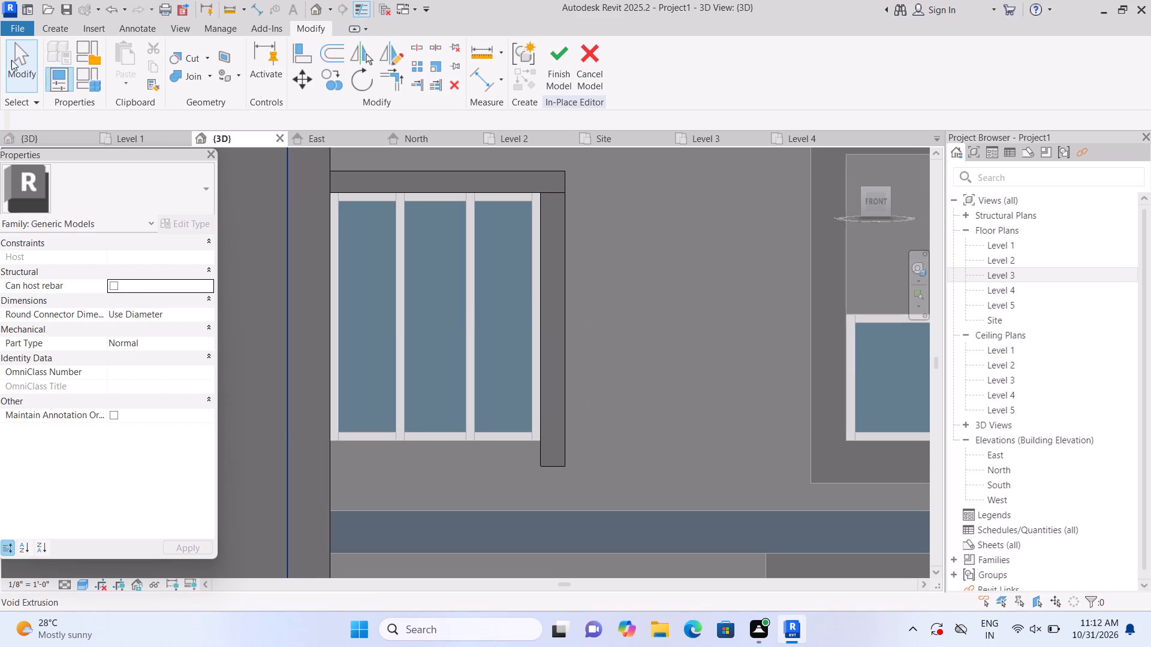
pyautogui.click(58, 26)
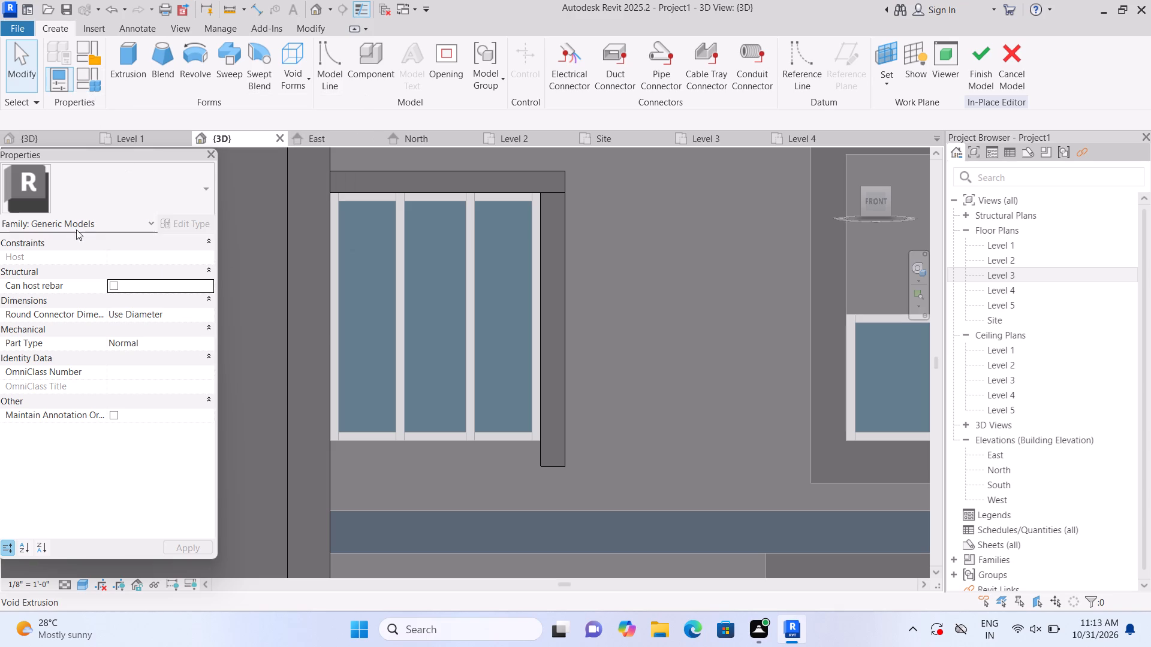
pyautogui.moveTo(363, 510); pyautogui.dragTo(396, 392, button='middle')
pyautogui.scroll(1, 363, 510)
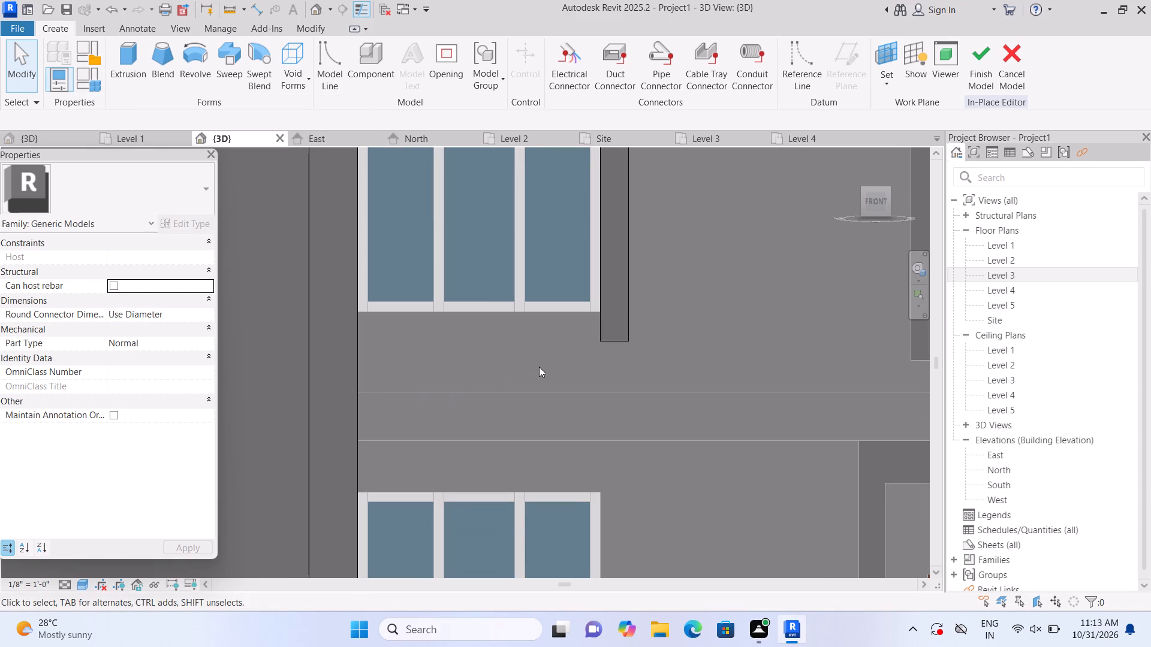
pyautogui.click(610, 340)
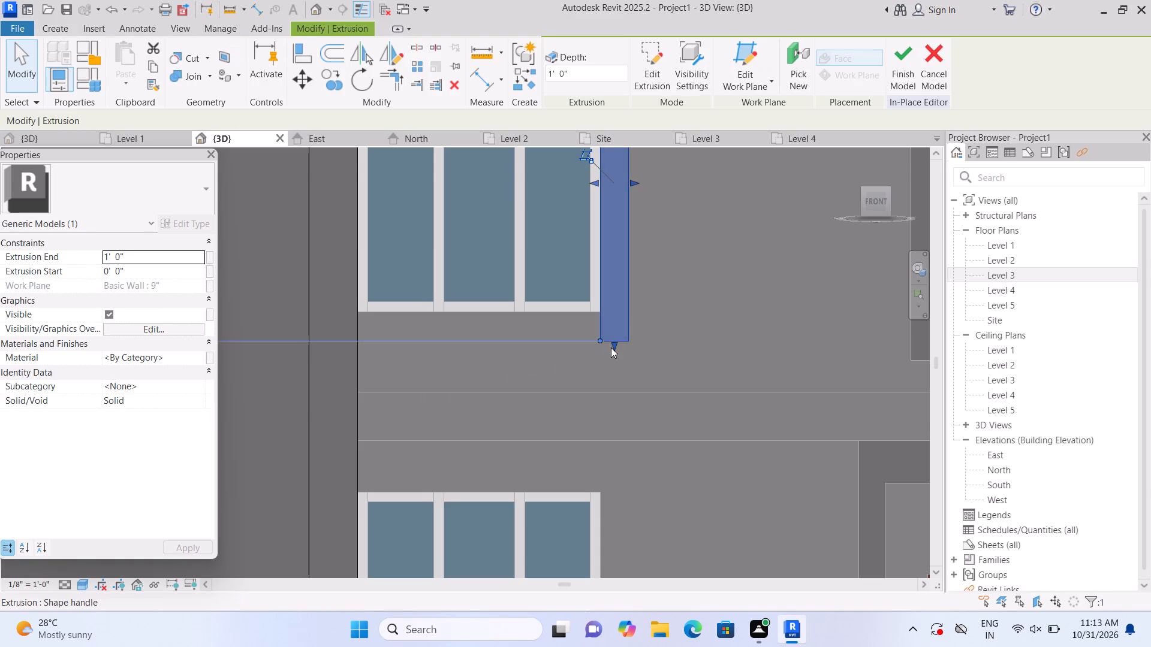
pyautogui.moveTo(614, 341); pyautogui.dragTo(629, 424)
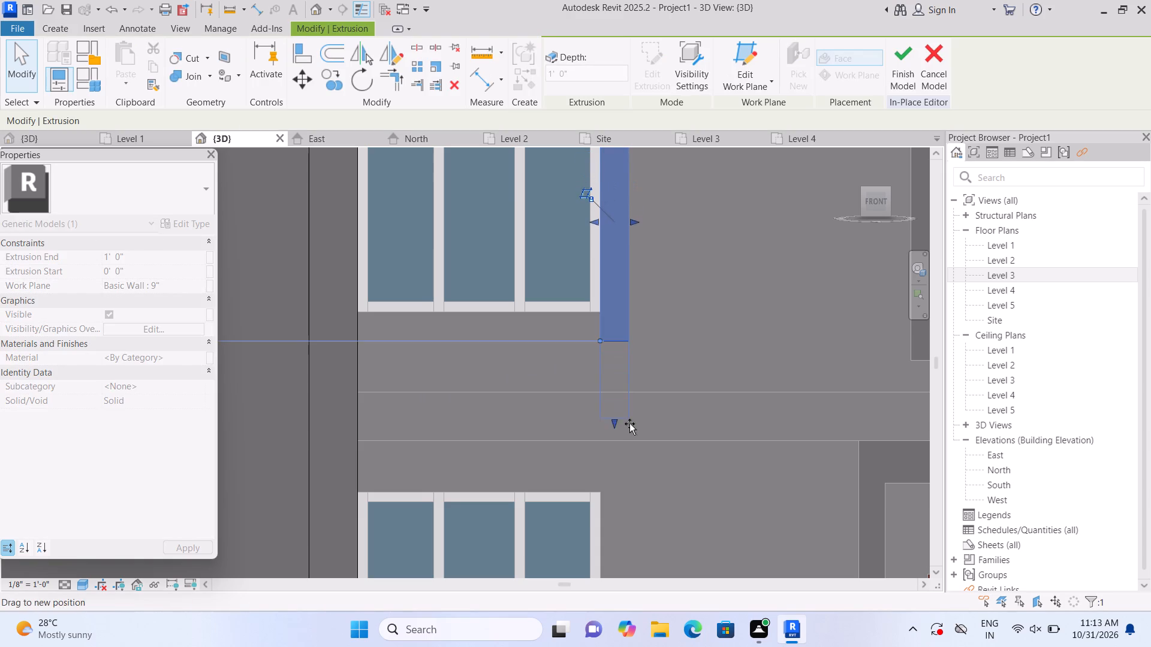
pyautogui.moveTo(629, 424); pyautogui.dragTo(630, 489)
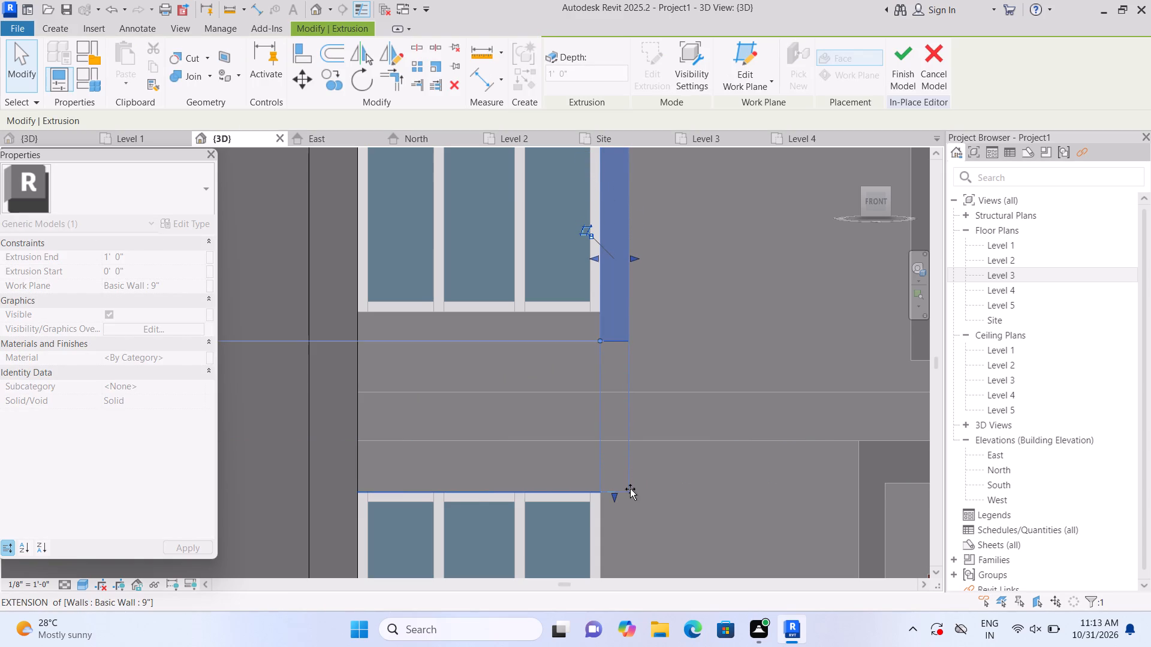
pyautogui.moveTo(630, 489); pyautogui.dragTo(629, 489)
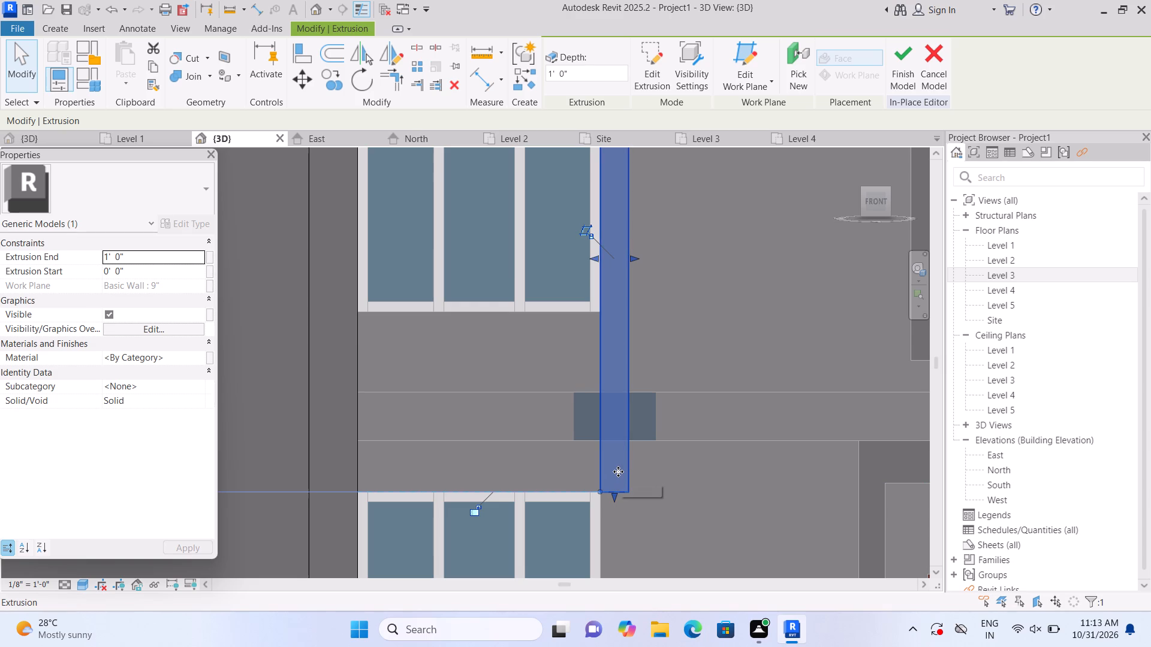
pyautogui.press('Escape')
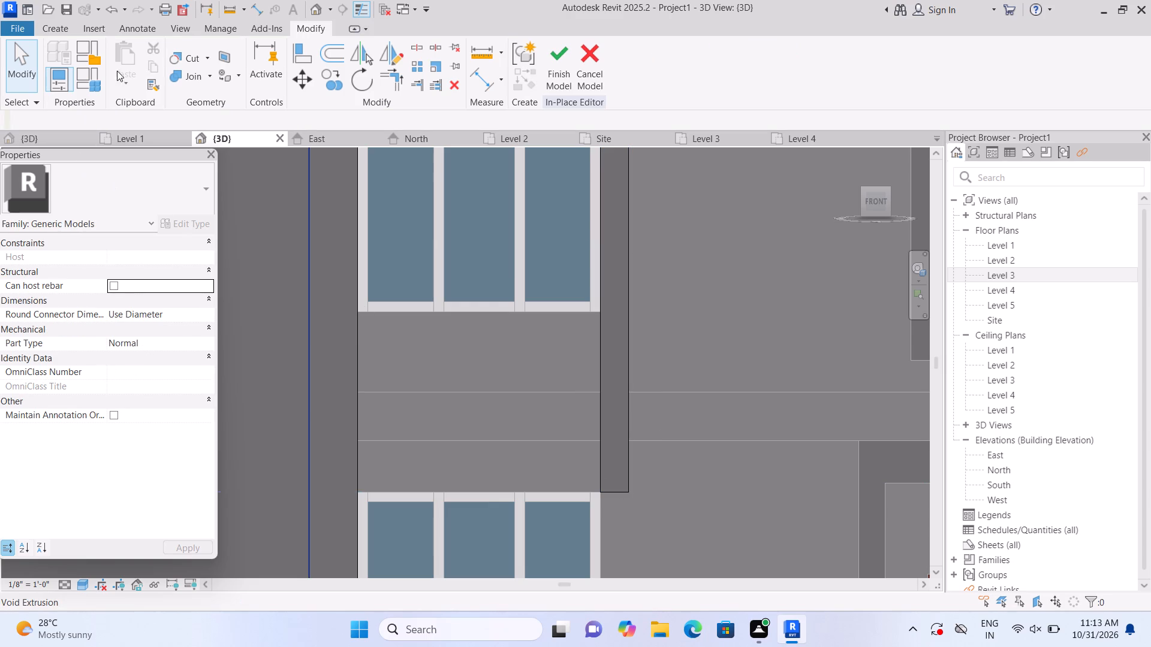
# Start a solid extrusion on the 9" front wall and sketch a rectangle above the lower window from the vertical strip's bottom inner corner.
pyautogui.click(61, 28)
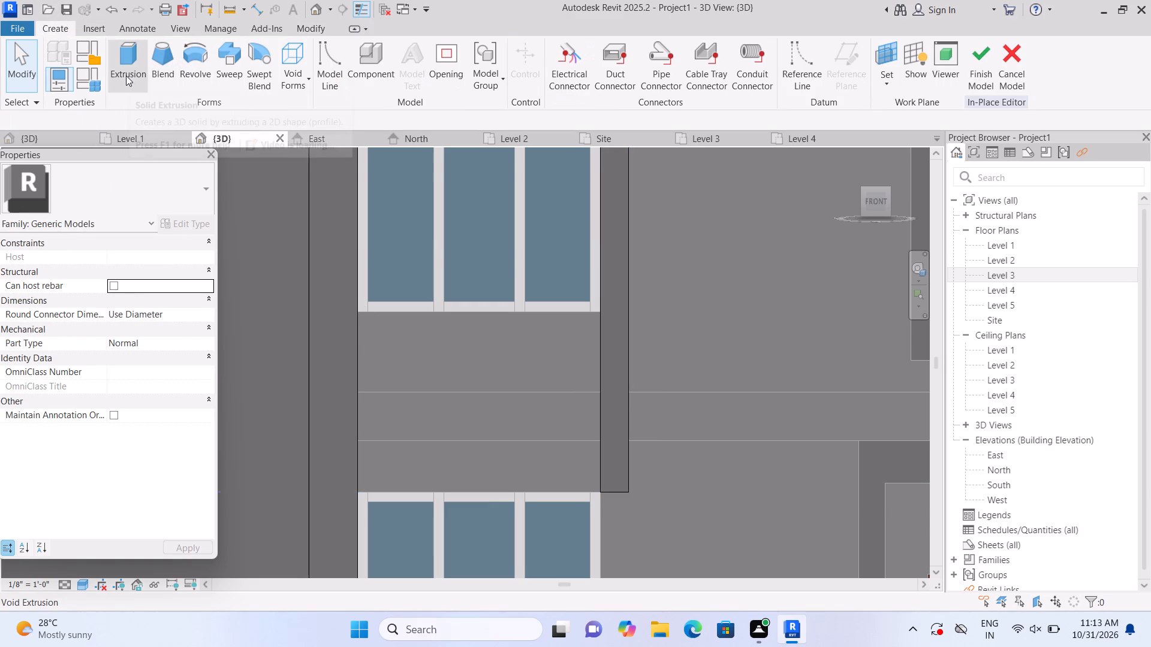
pyautogui.click(126, 75)
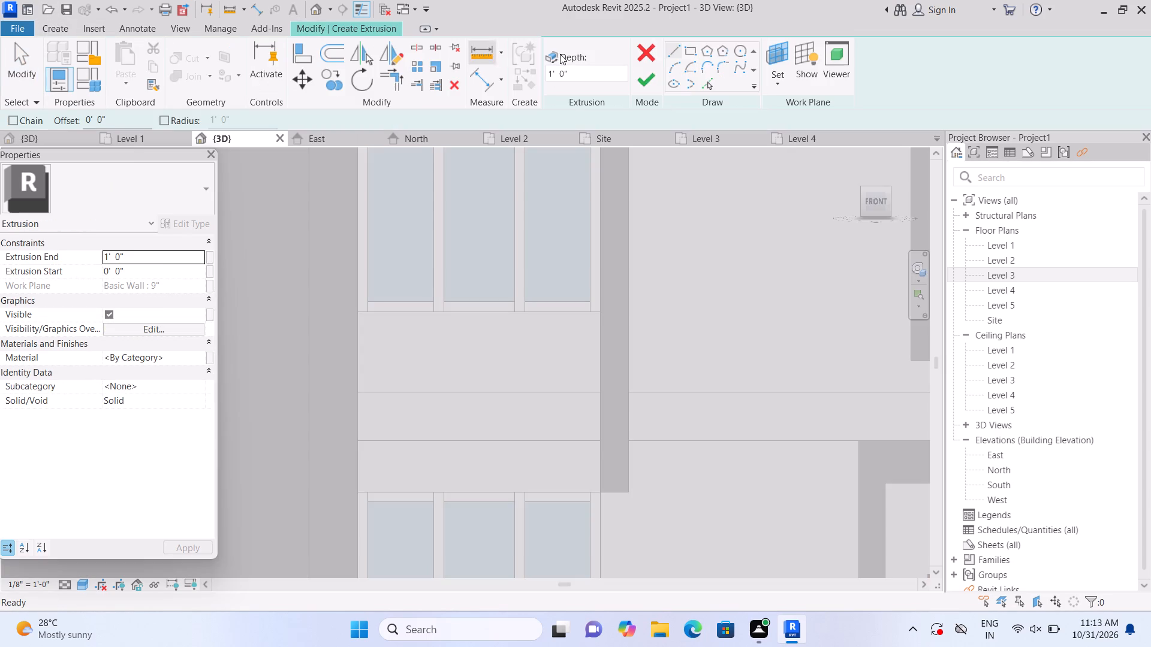
pyautogui.click(774, 89)
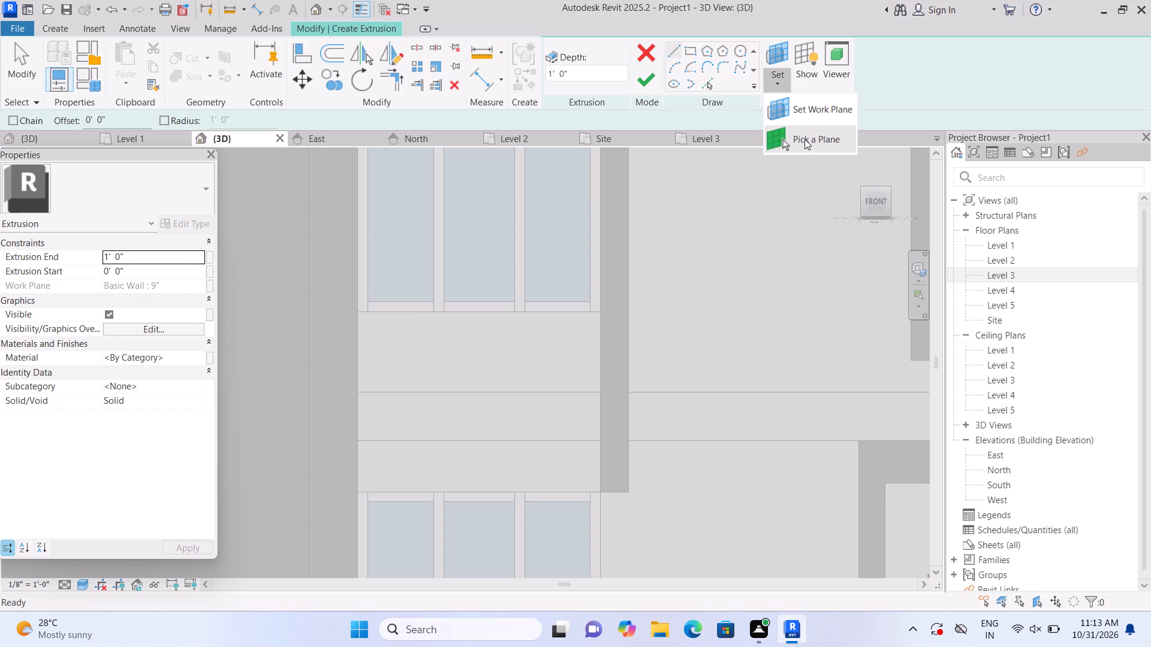
pyautogui.click(804, 143)
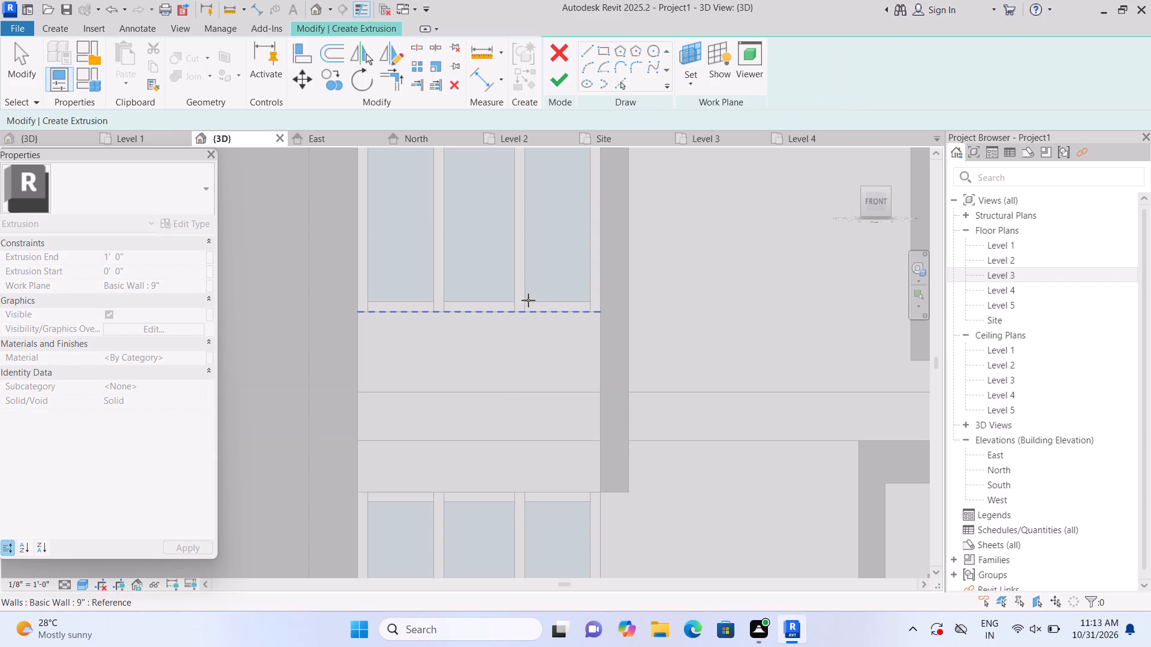
pyautogui.scroll(-2, 531, 301)
pyautogui.moveTo(537, 320); pyautogui.dragTo(536, 379, button='middle')
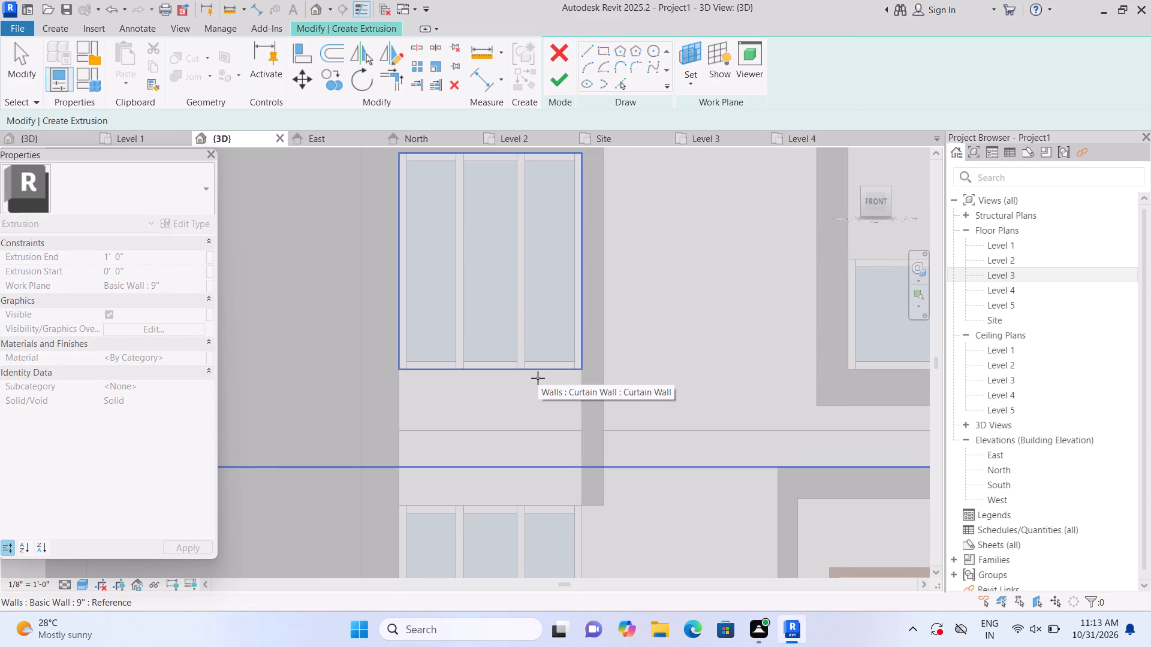
pyautogui.click(538, 378)
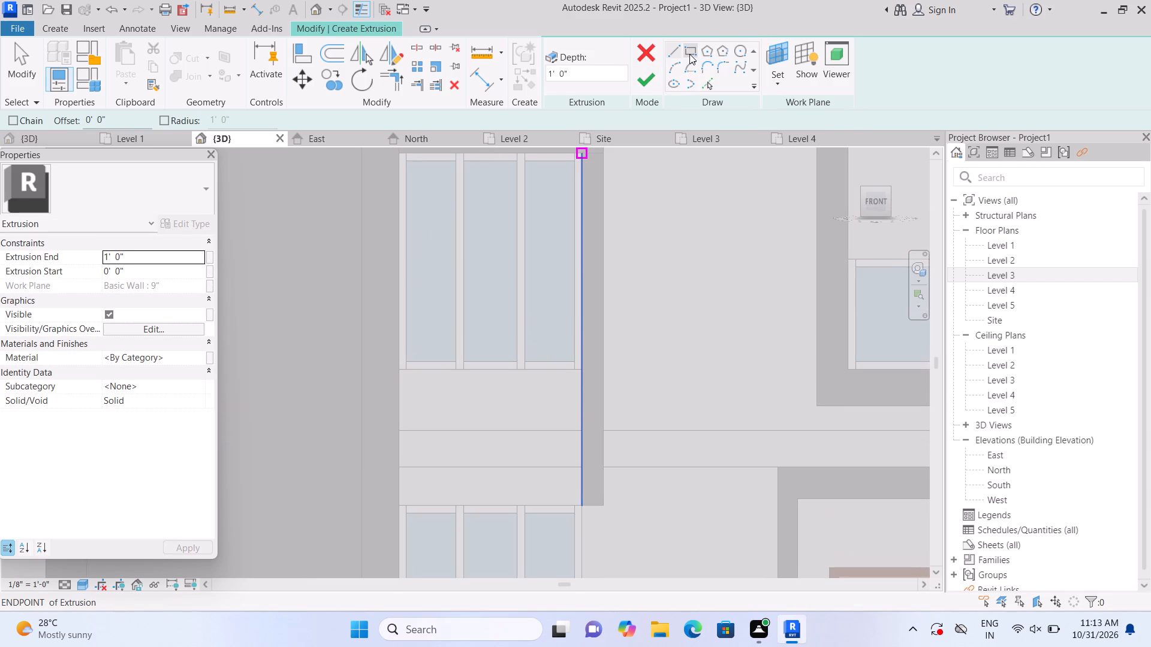
pyautogui.click(689, 54)
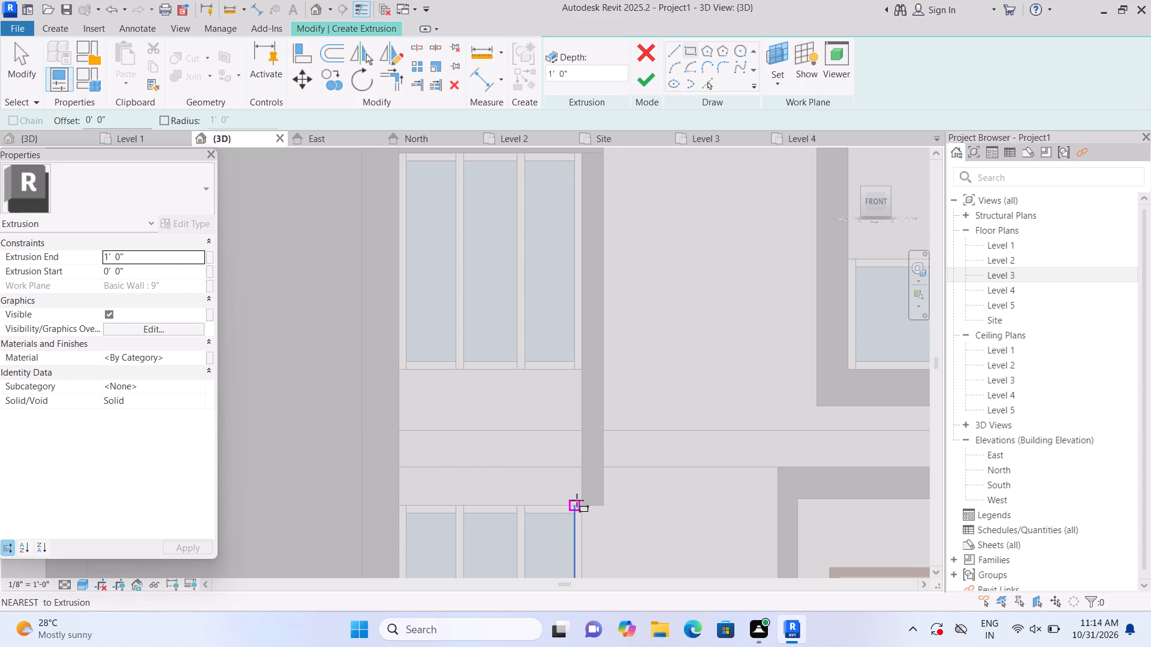
pyautogui.scroll(6, 577, 511)
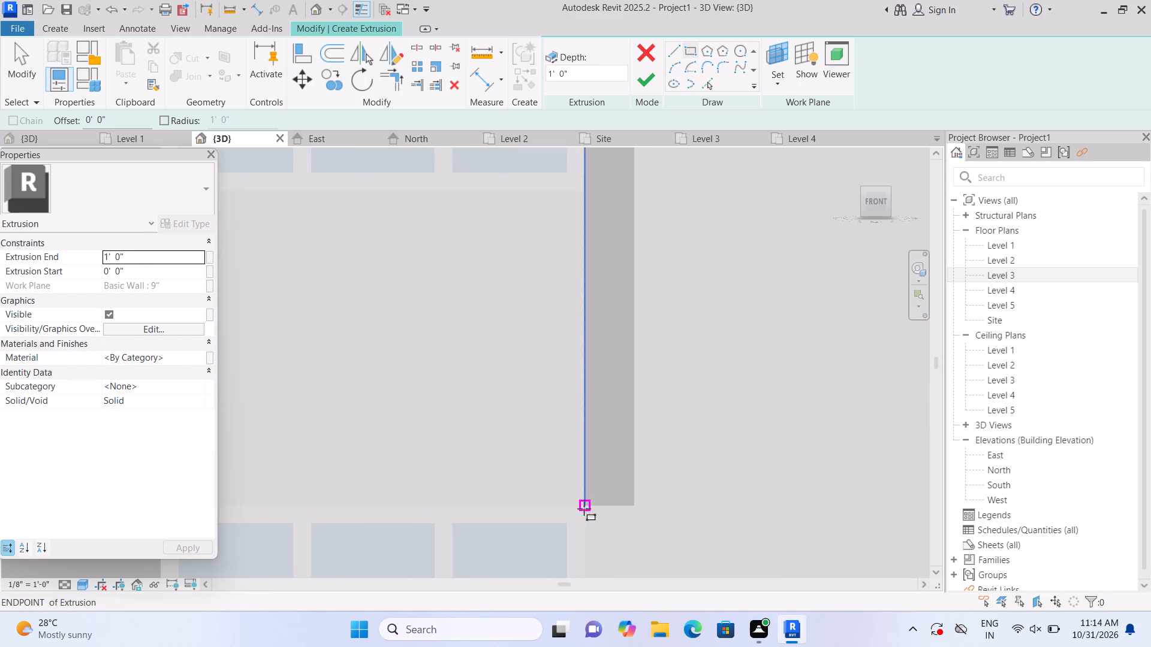
pyautogui.scroll(3, 584, 508)
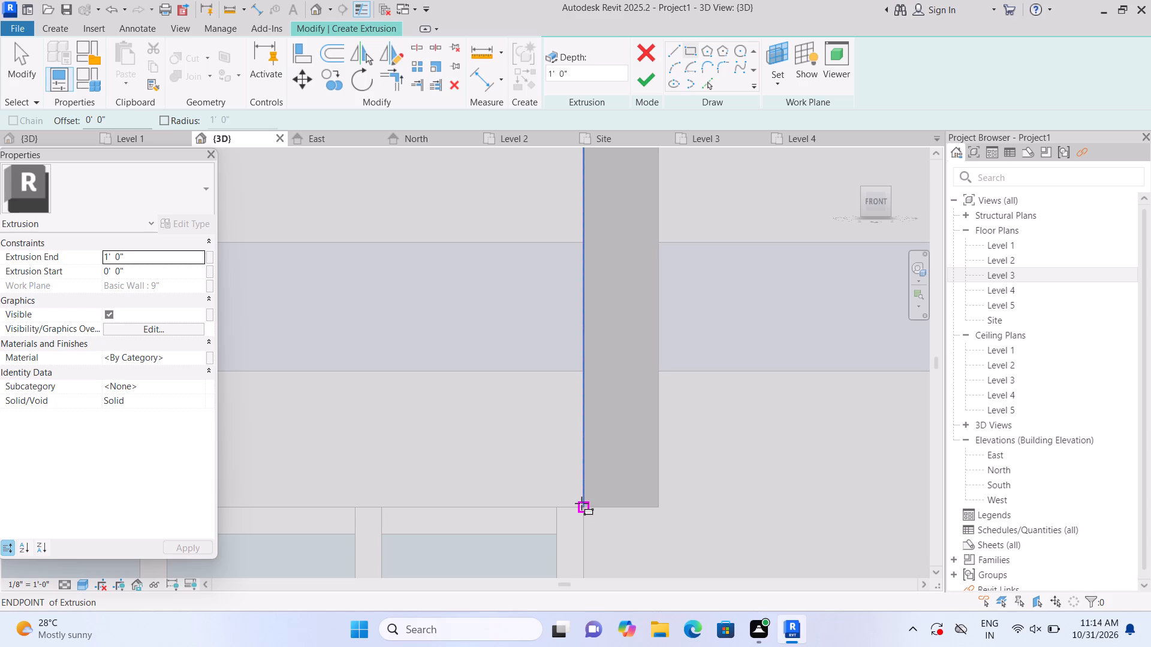
pyautogui.click(581, 503)
pyautogui.moveTo(373, 386); pyautogui.dragTo(578, 397, button='middle')
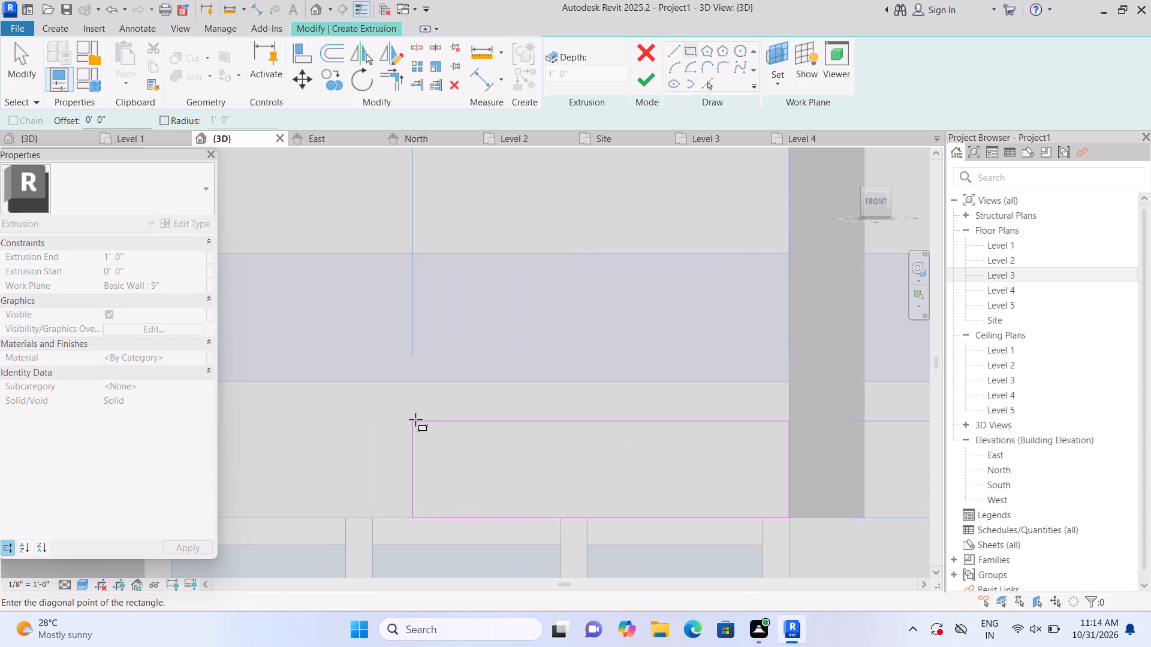